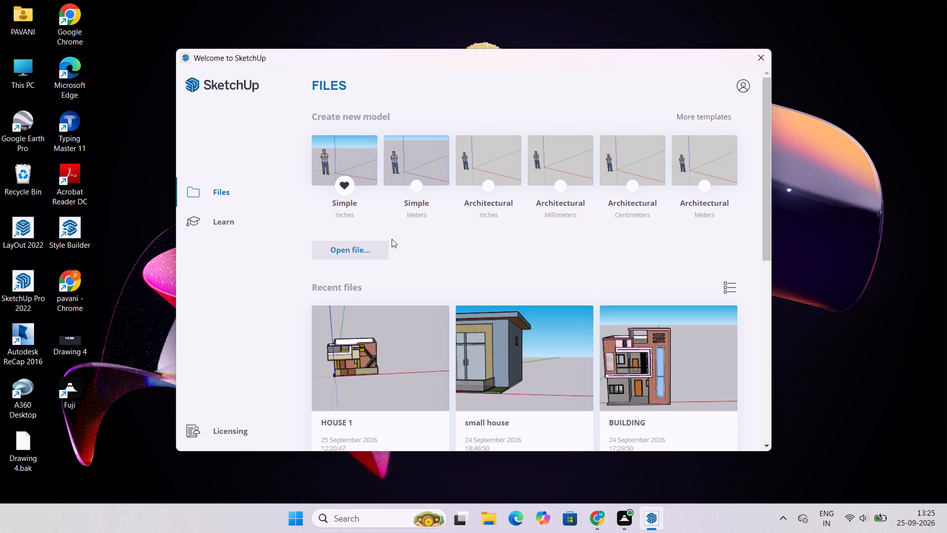
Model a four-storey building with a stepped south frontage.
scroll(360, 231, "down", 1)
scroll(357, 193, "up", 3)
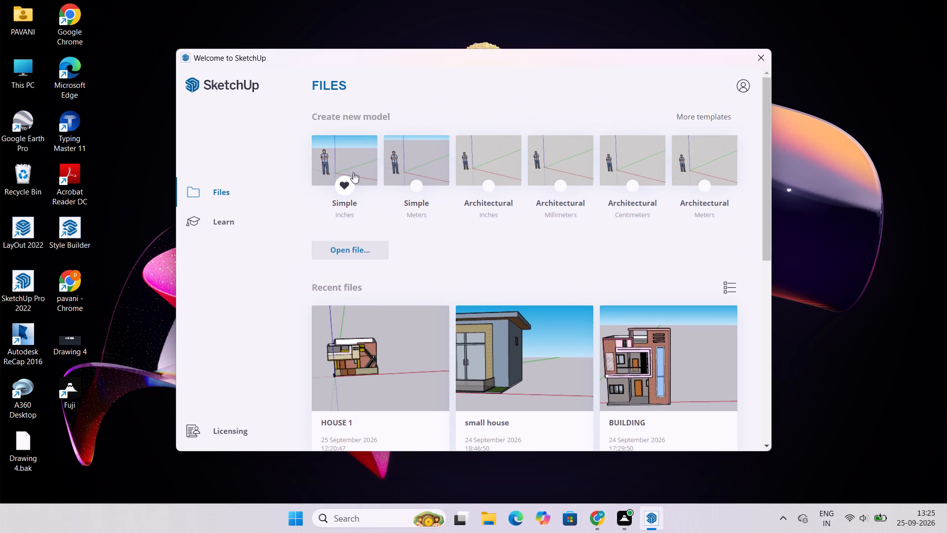
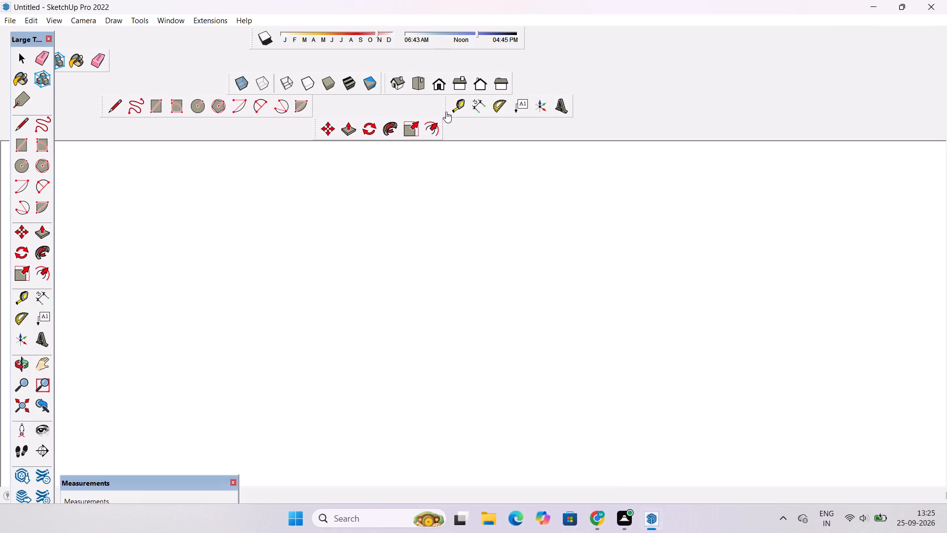
Switch the new empty model to the standard Top view, with the area around the axes origin framed for drawing.
scroll(341, 257, "down", 9)
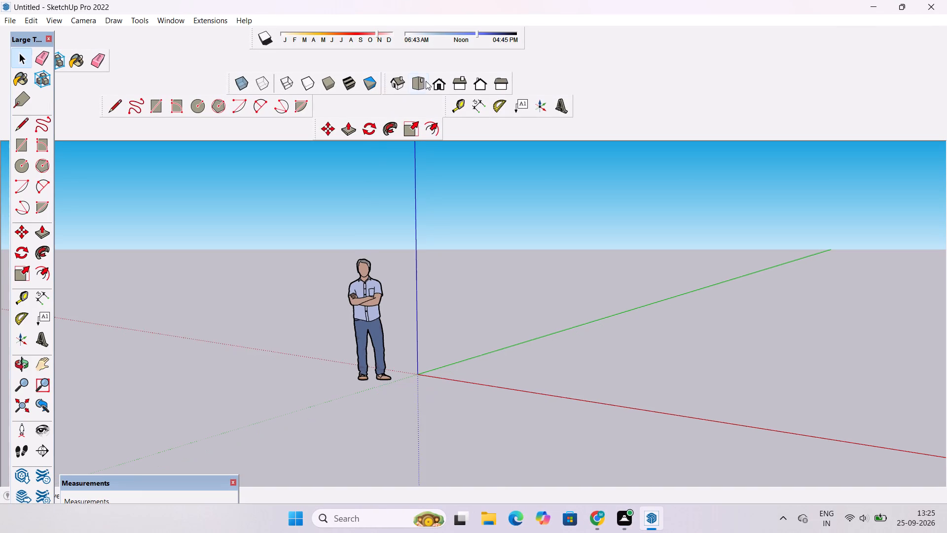
left_click(422, 82)
scroll(552, 269, "up", 7)
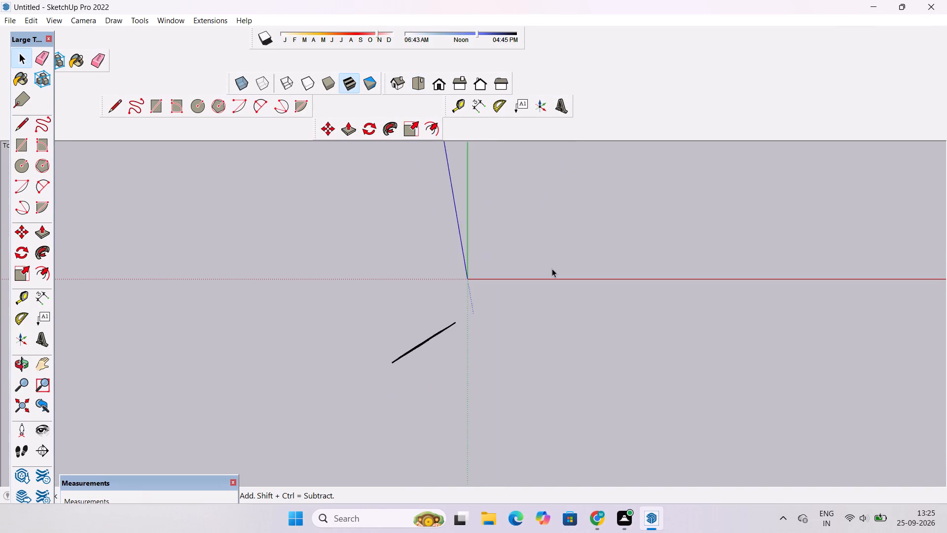
scroll(552, 268, "up", 20)
scroll(552, 268, "up", 3)
scroll(422, 297, "up", 10)
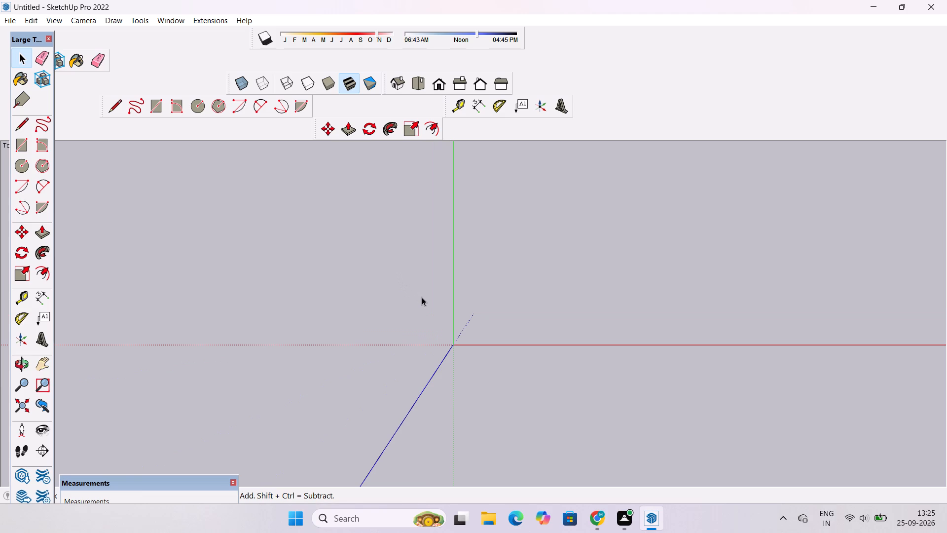
scroll(507, 356, "up", 13)
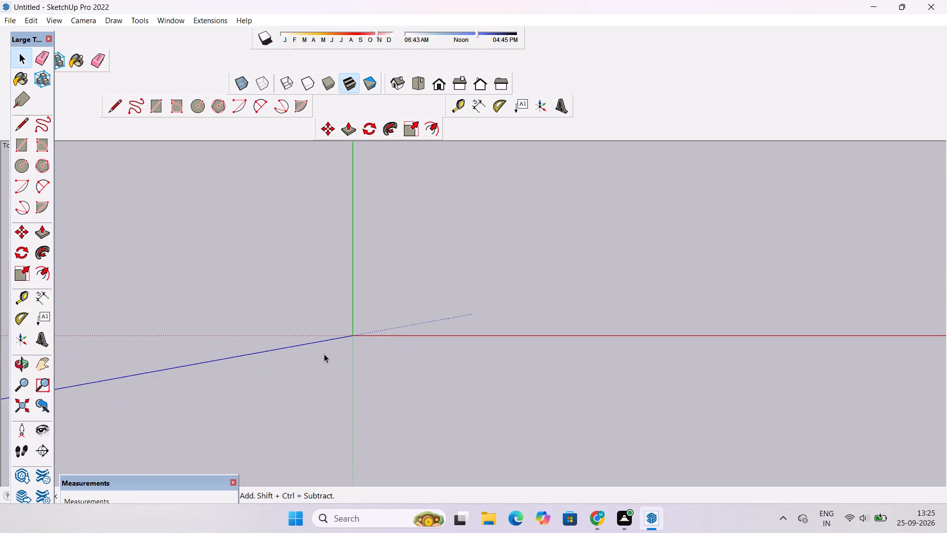
scroll(324, 354, "up", 8)
scroll(404, 293, "up", 4)
scroll(602, 291, "up", 10)
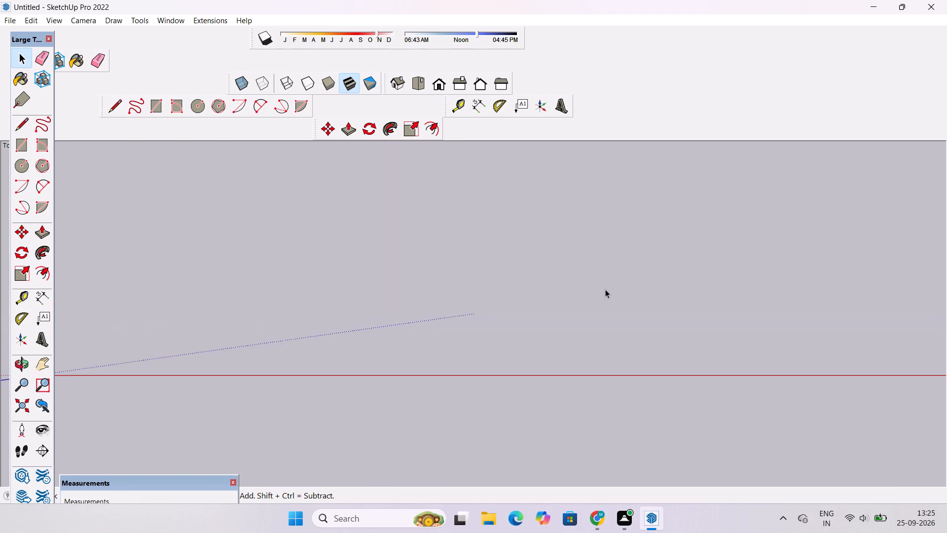
scroll(605, 289, "down", 16)
scroll(594, 298, "up", 5)
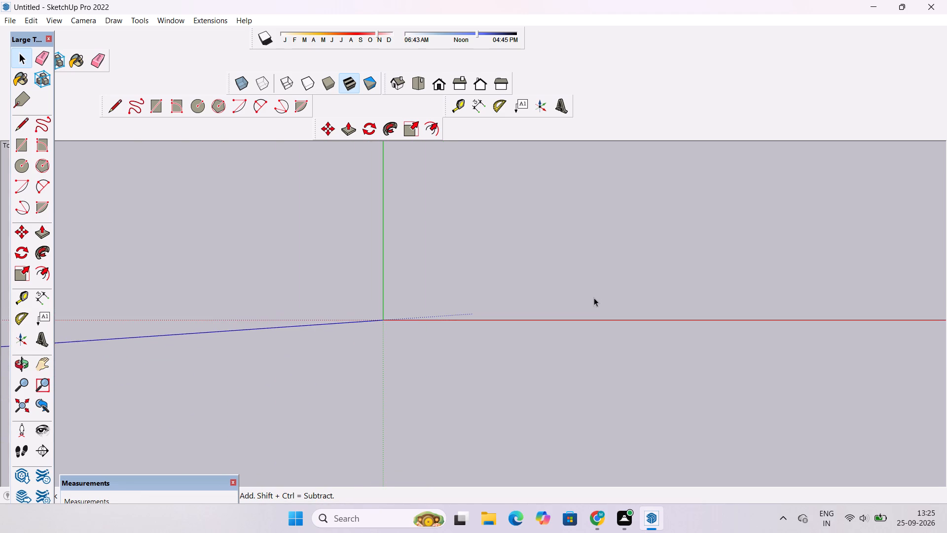
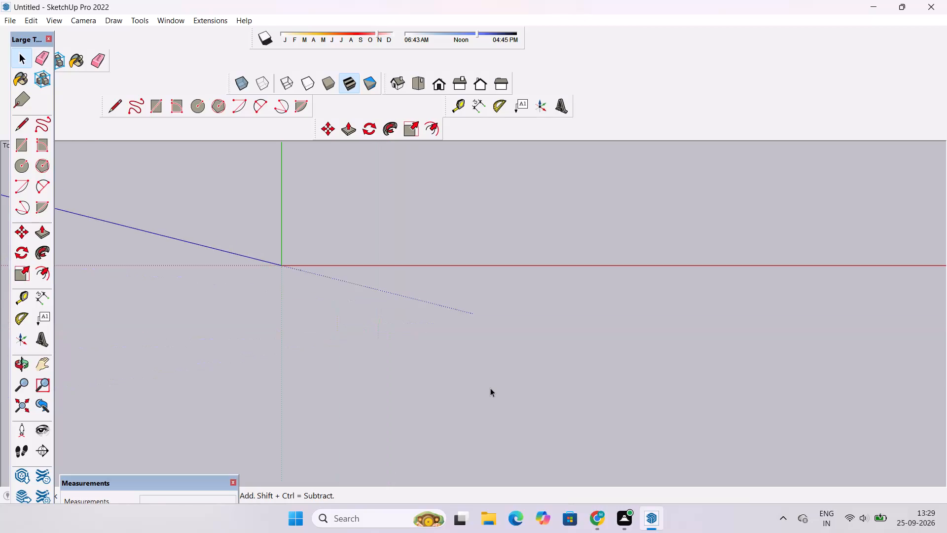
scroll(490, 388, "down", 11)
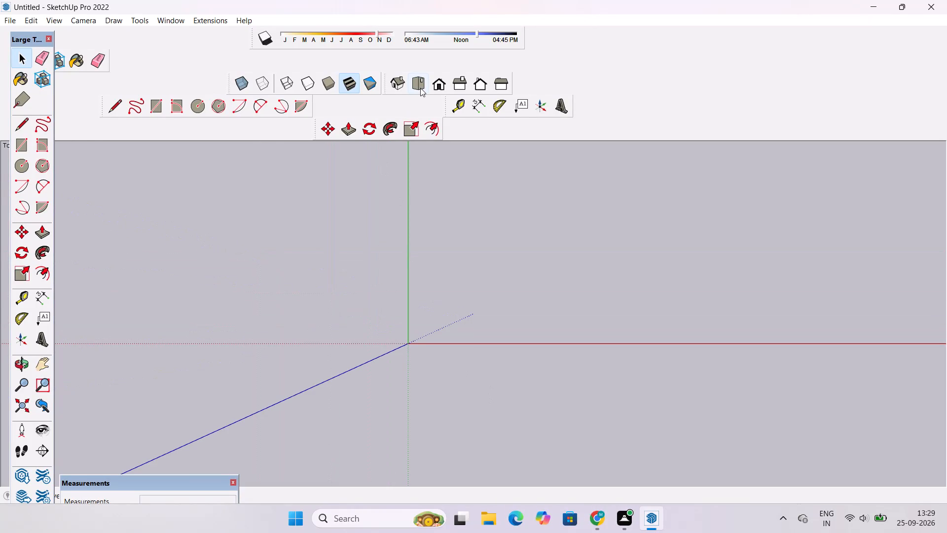
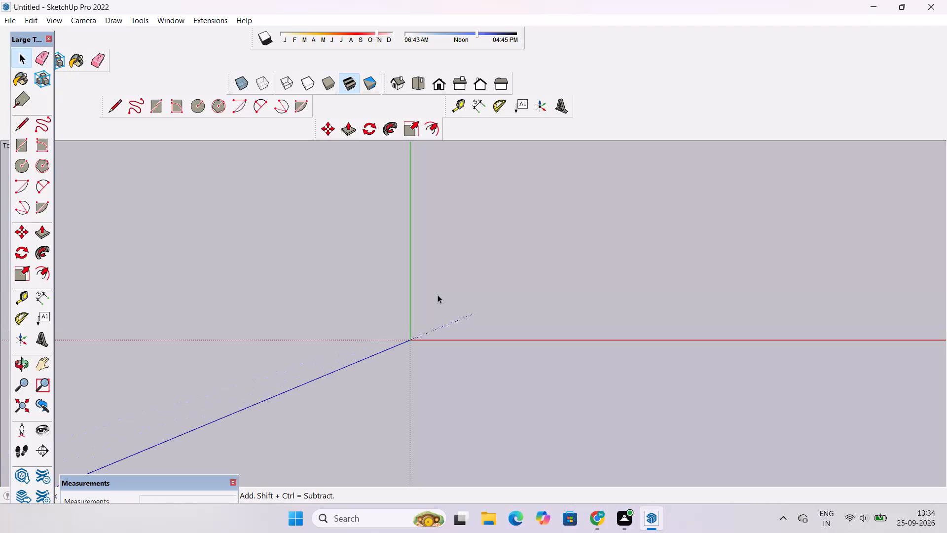
In top view, draw a rectangle about 15' 11" by 11' on the ground plane, just off the origin between the solid red and green axes.
scroll(437, 295, "down", 5)
scroll(437, 295, "up", 6)
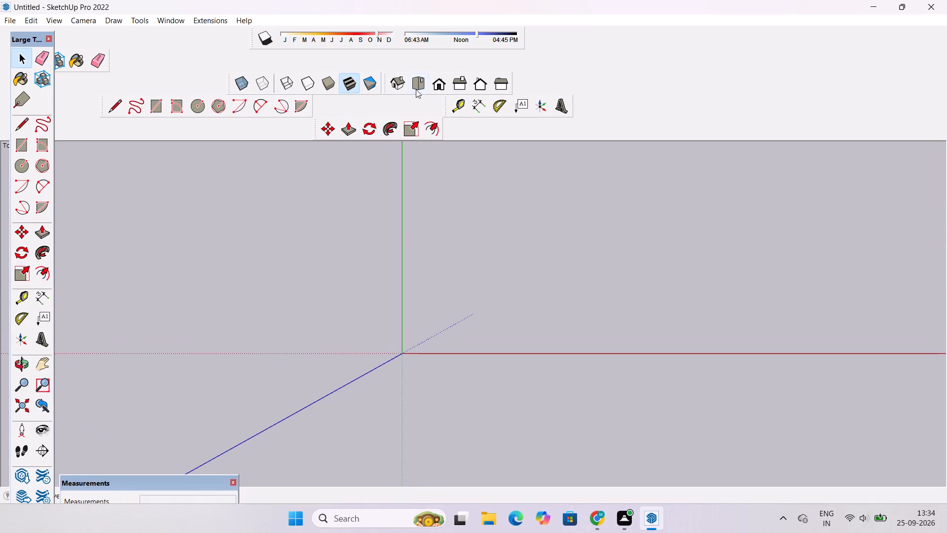
left_click(417, 88)
scroll(459, 353, "up", 8)
key("o")
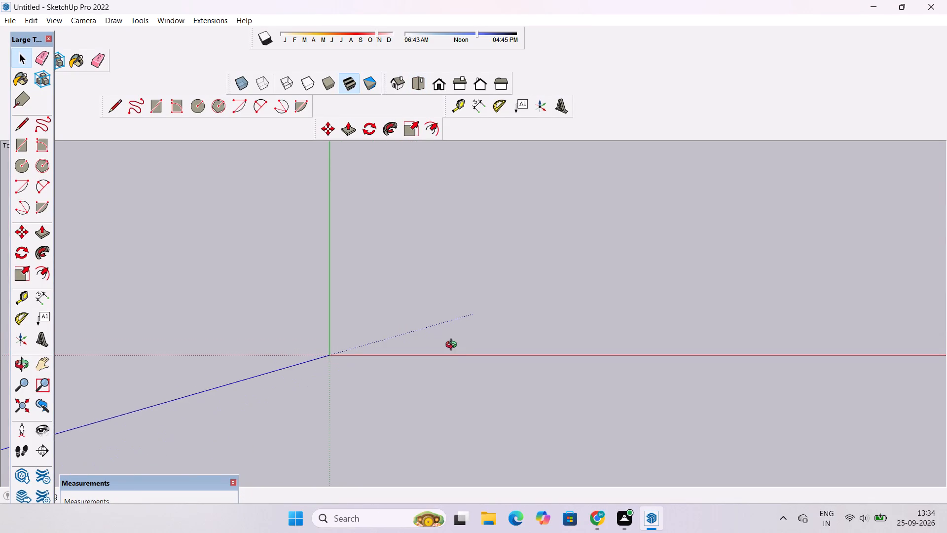
scroll(447, 345, "down", 5)
left_click_drag(403, 367, 386, 315, "shift")
left_click_drag(385, 311, 388, 385)
scroll(387, 379, "down", 6)
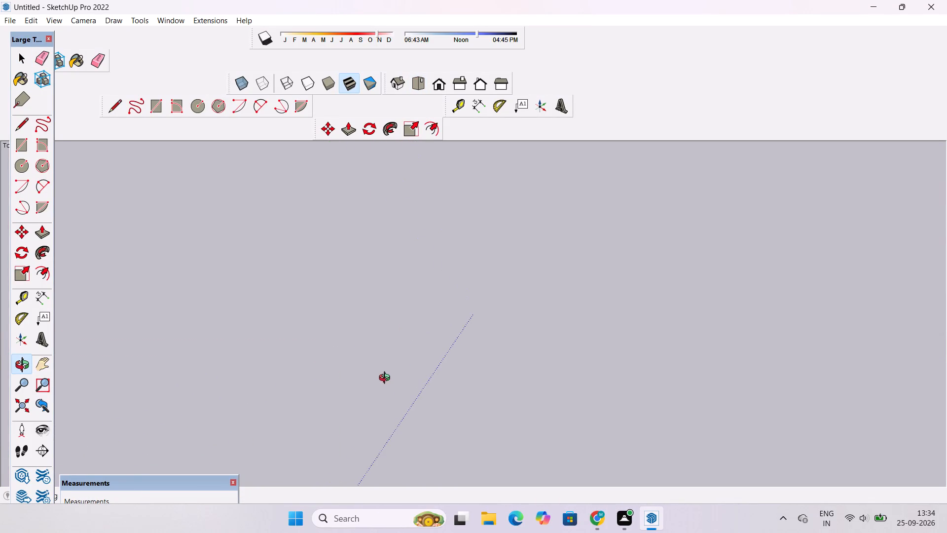
scroll(387, 379, "down", 1)
left_click(421, 91)
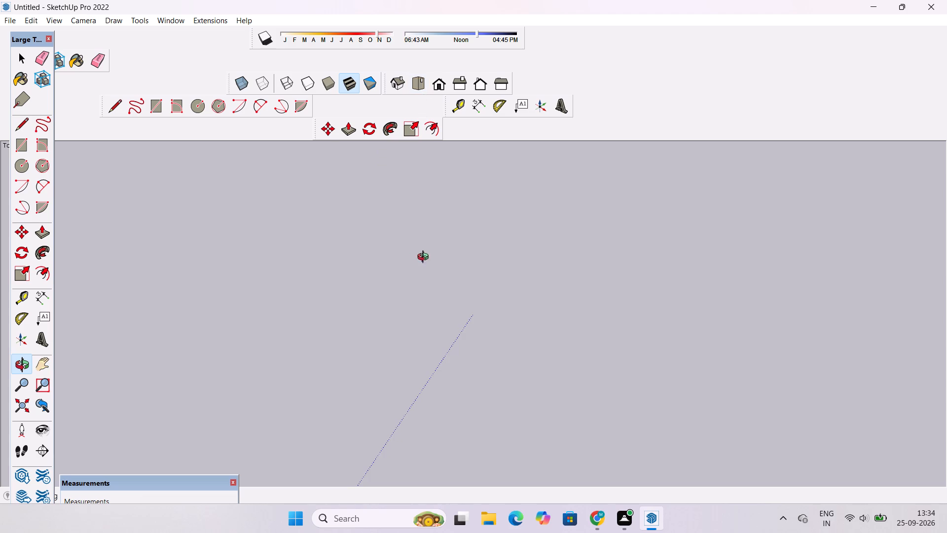
scroll(432, 238, "down", 20)
scroll(432, 238, "down", 20)
scroll(432, 238, "down", 12)
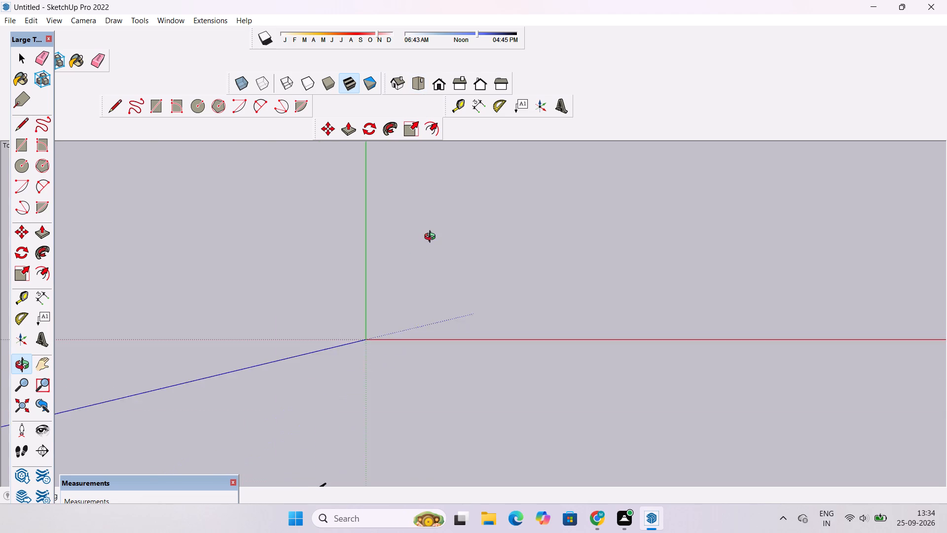
scroll(432, 238, "down", 6)
left_click_drag(414, 259, 378, 267, "shift")
left_click_drag(393, 323, 348, 309, "shift")
scroll(348, 309, "down", 5, "shift")
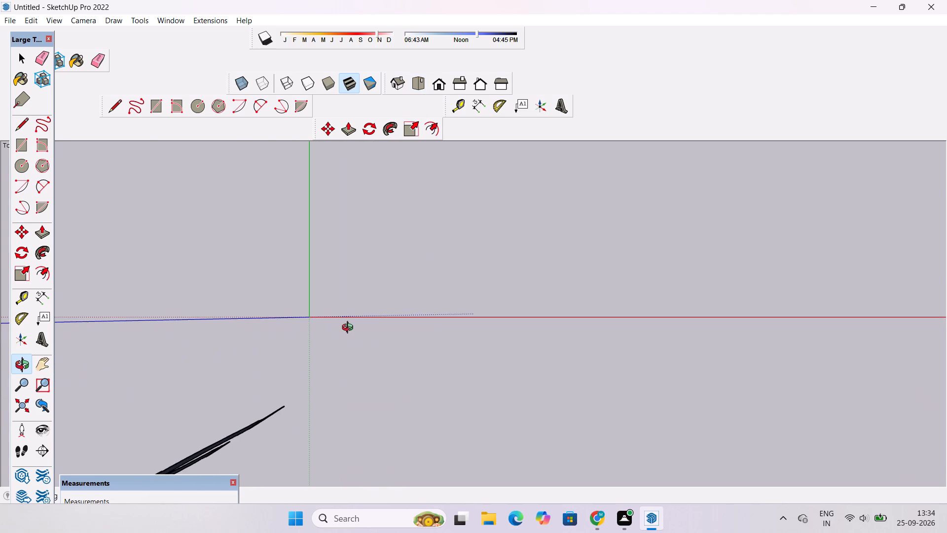
scroll(343, 315, "down", 4, "shift")
left_click_drag(336, 314, 277, 334, "shift")
key("r")
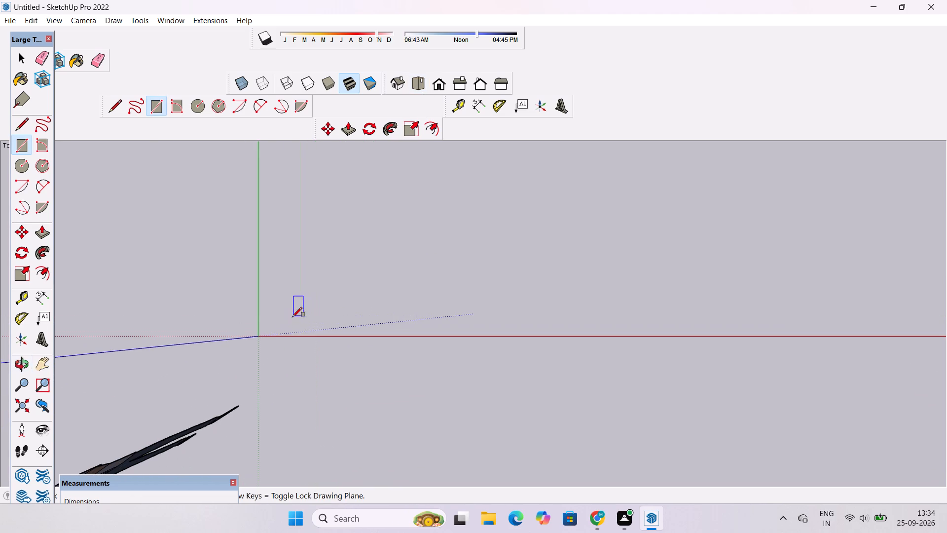
left_click(280, 328)
scroll(634, 184, "down", 2)
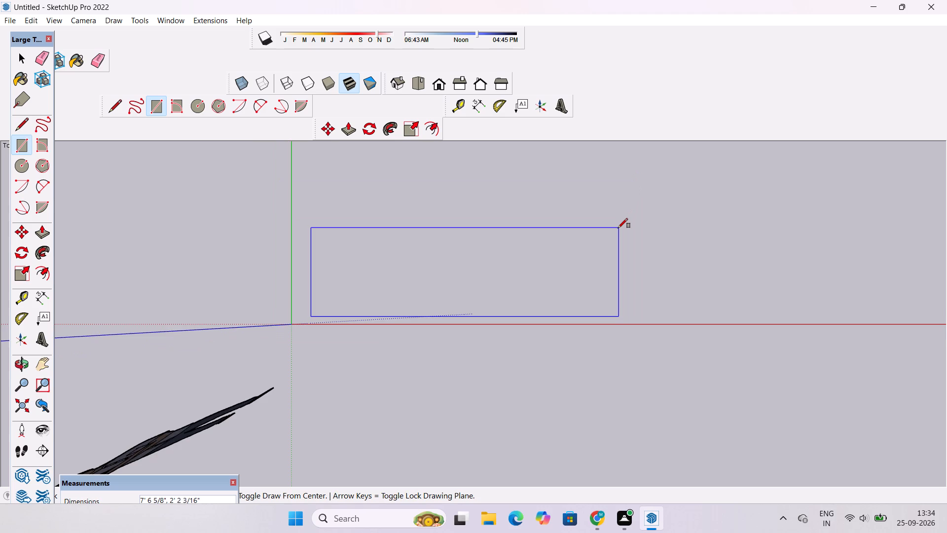
scroll(617, 224, "up", 8)
scroll(617, 224, "down", 4)
scroll(617, 224, "up", 4)
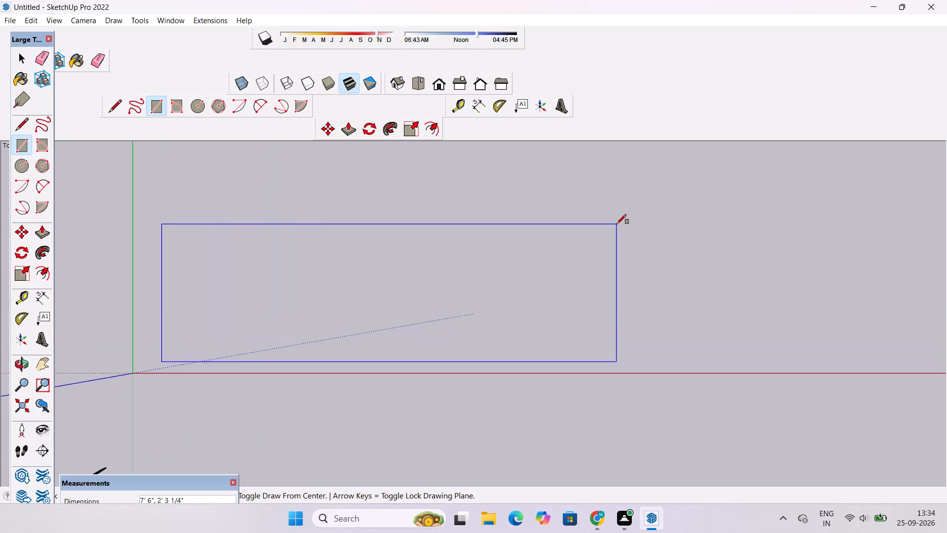
scroll(617, 224, "down", 4)
scroll(617, 224, "up", 3)
scroll(617, 224, "down", 3)
scroll(617, 224, "up", 4)
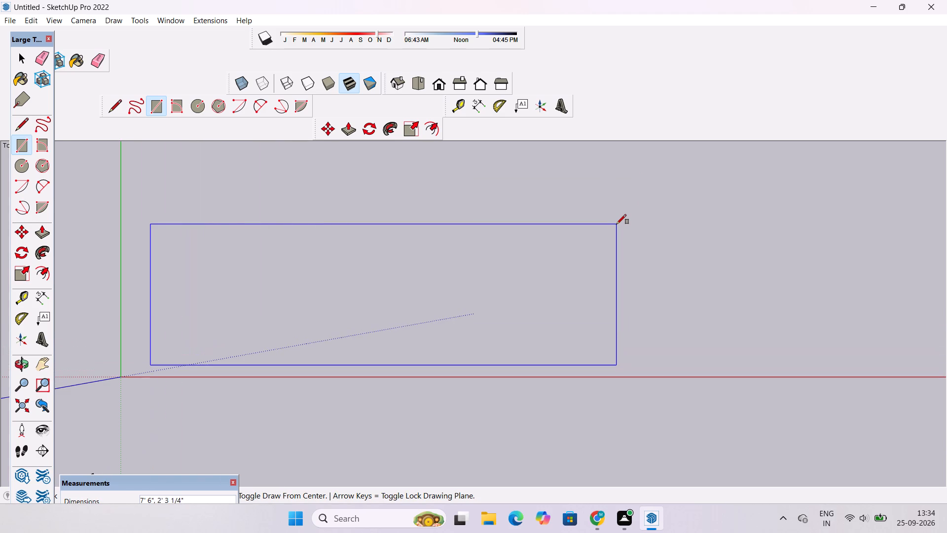
scroll(617, 224, "down", 2)
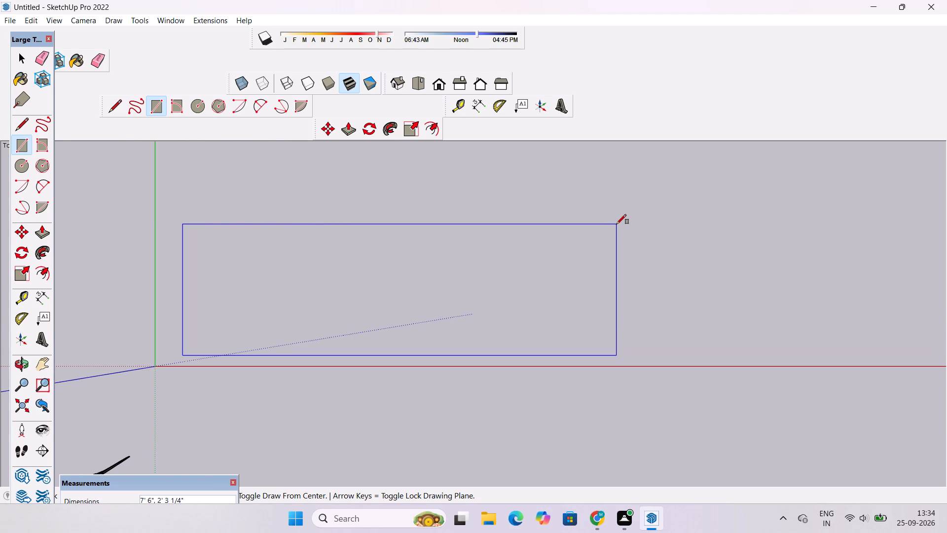
scroll(617, 224, "up", 2)
scroll(617, 224, "down", 5)
scroll(617, 224, "up", 4)
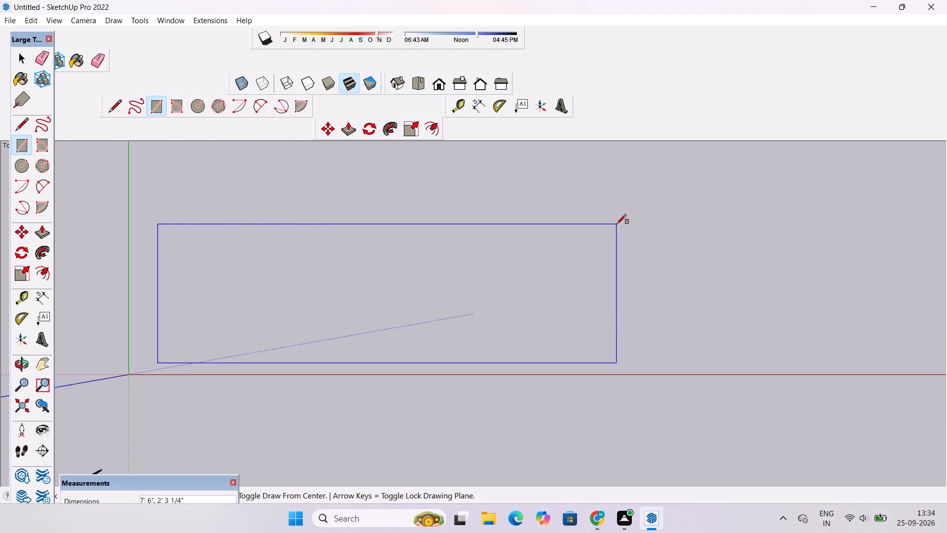
scroll(617, 224, "down", 4)
scroll(617, 224, "up", 4)
scroll(617, 224, "down", 3)
scroll(617, 224, "up", 3)
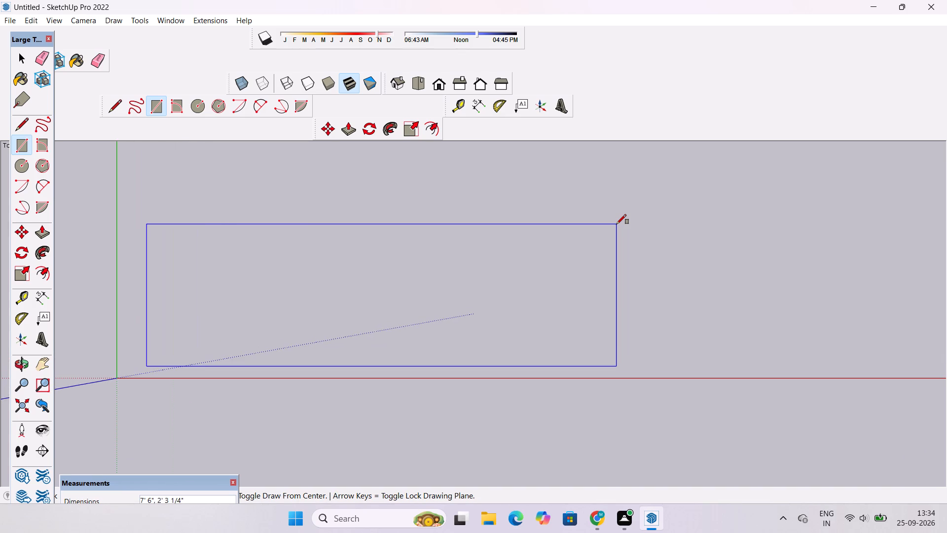
scroll(617, 224, "down", 6)
scroll(617, 224, "up", 1)
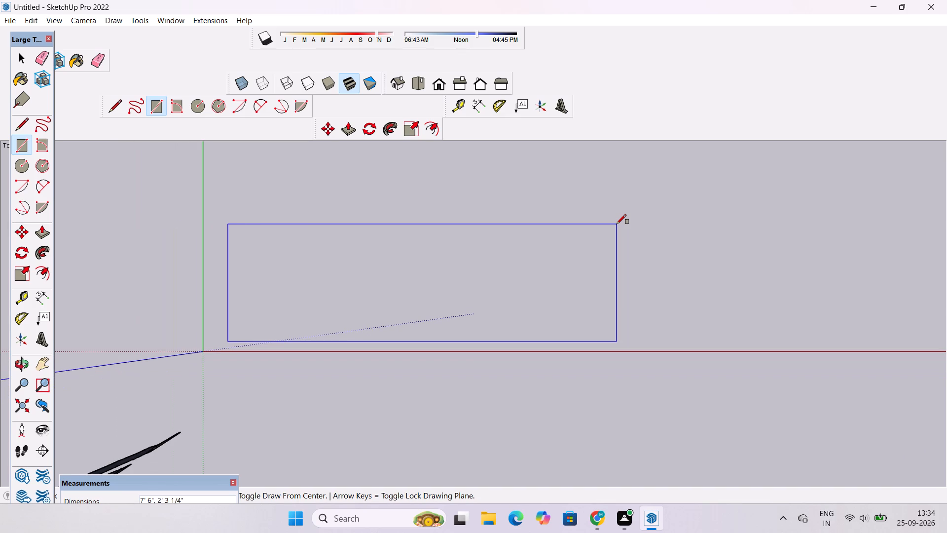
scroll(617, 224, "up", 1)
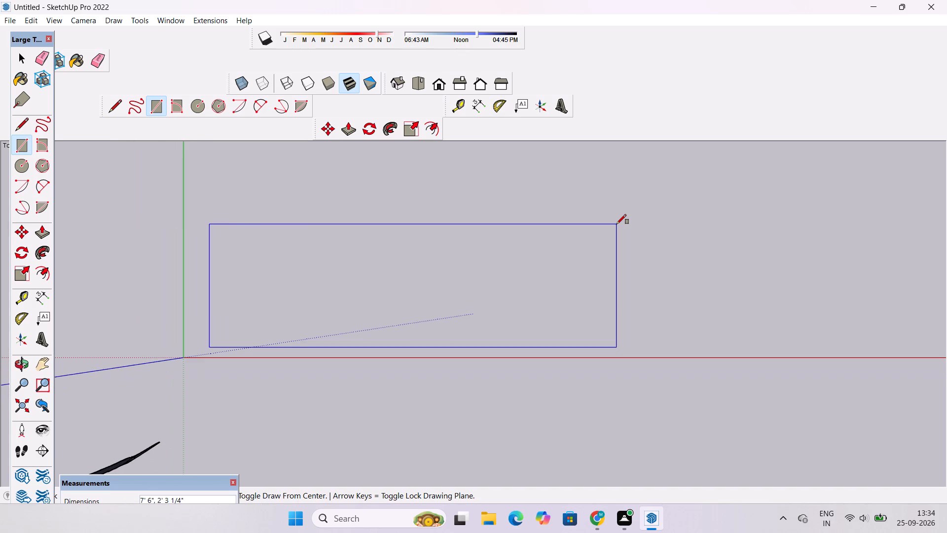
scroll(617, 224, "up", 1)
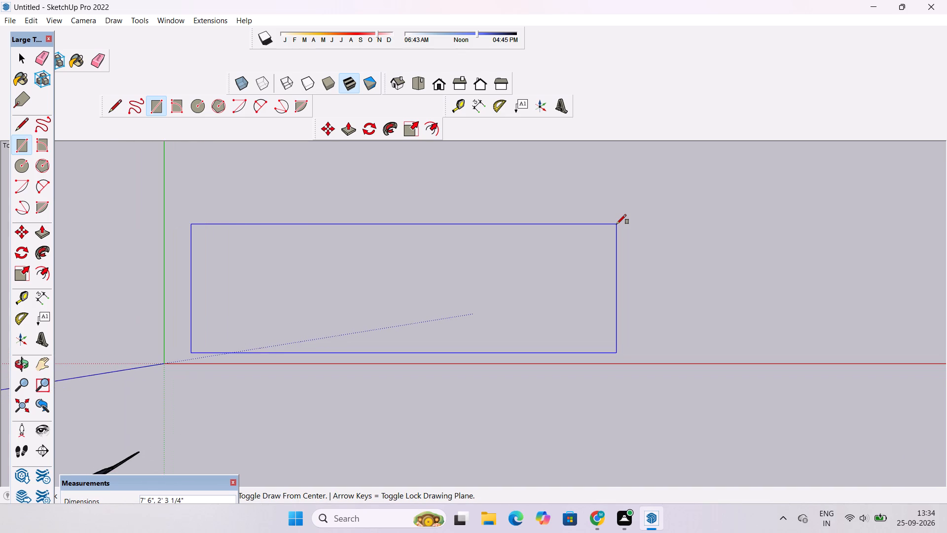
scroll(486, 292, "down", 15)
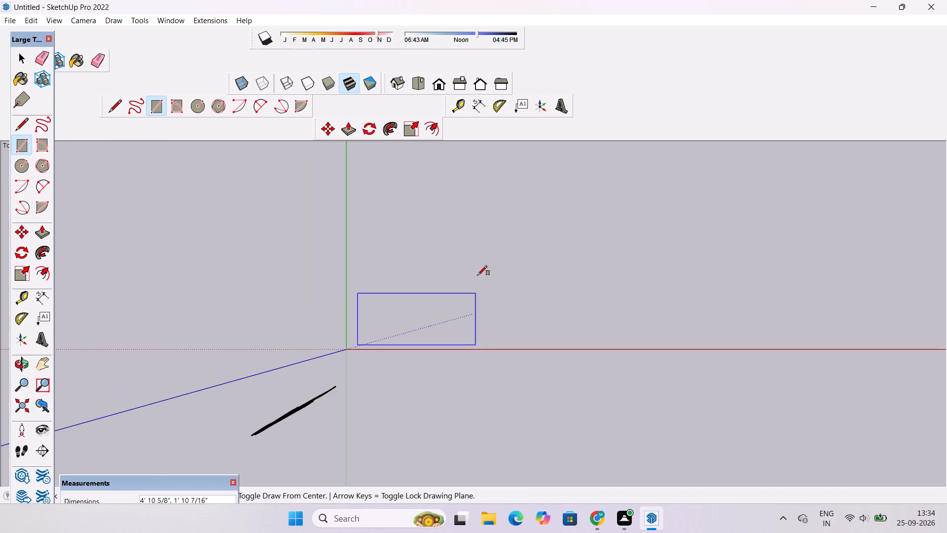
scroll(487, 233, "up", 1)
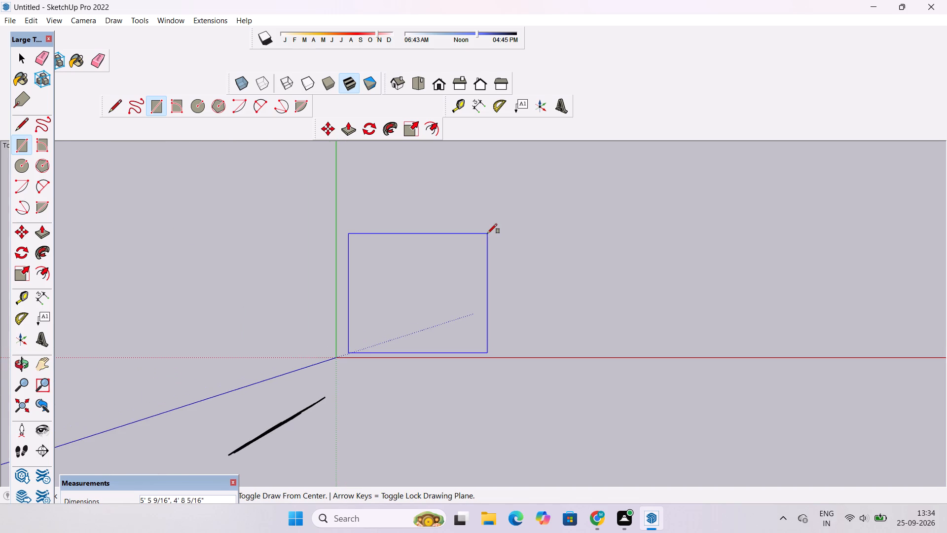
scroll(483, 237, "down", 6)
scroll(630, 184, "up", 4)
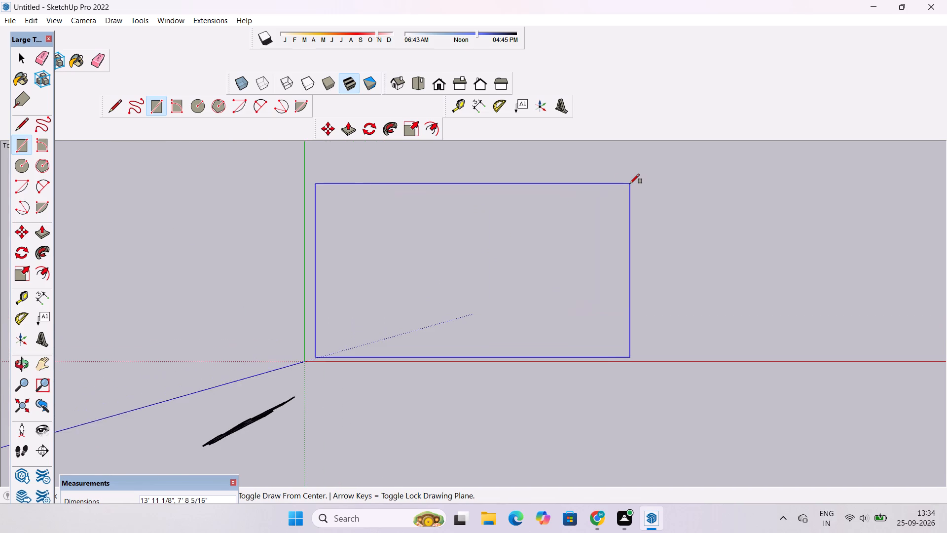
scroll(633, 173, "down", 14)
scroll(636, 152, "up", 3)
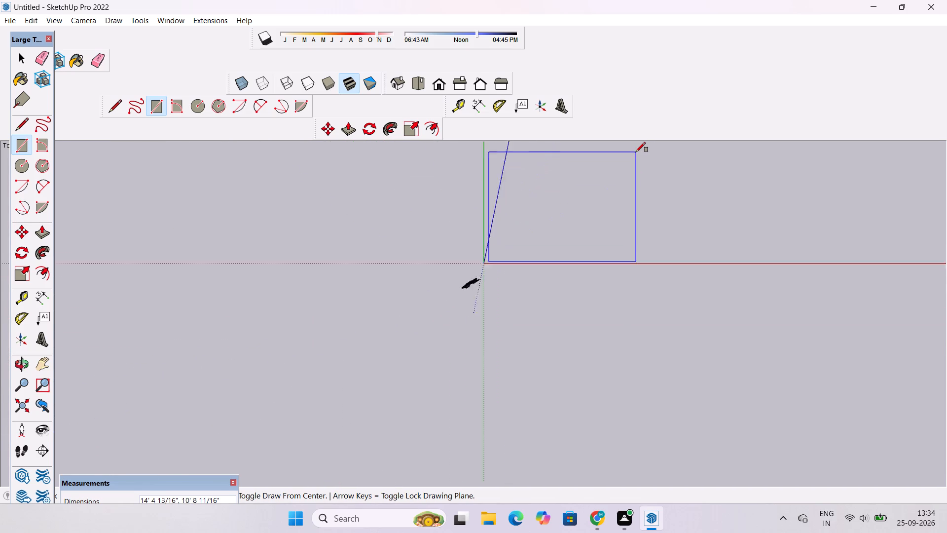
scroll(636, 152, "up", 7)
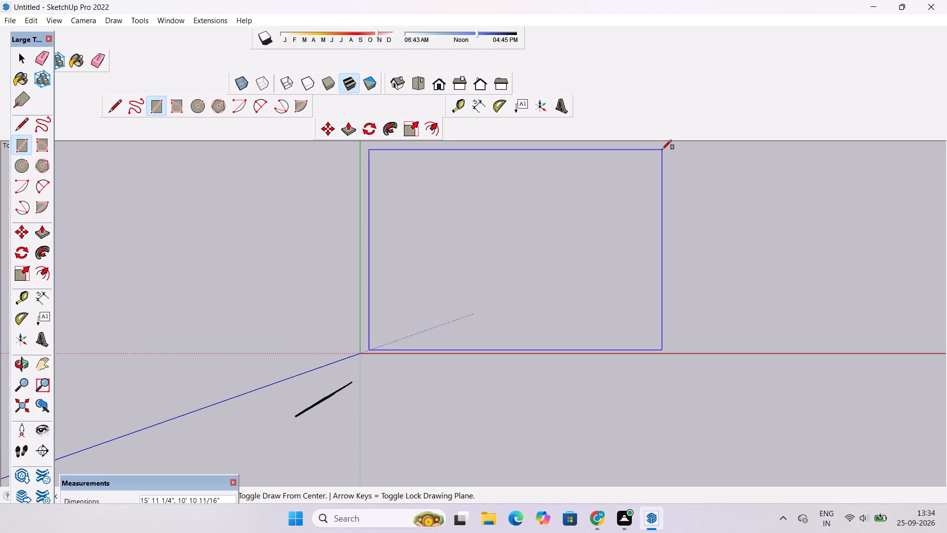
scroll(663, 143, "up", 5)
scroll(663, 143, "down", 5)
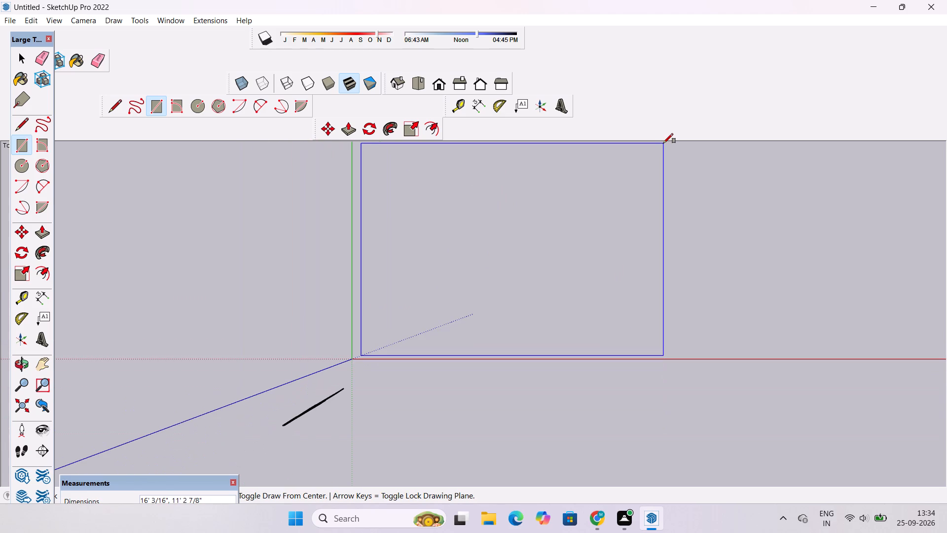
scroll(662, 145, "down", 5)
scroll(662, 145, "up", 5)
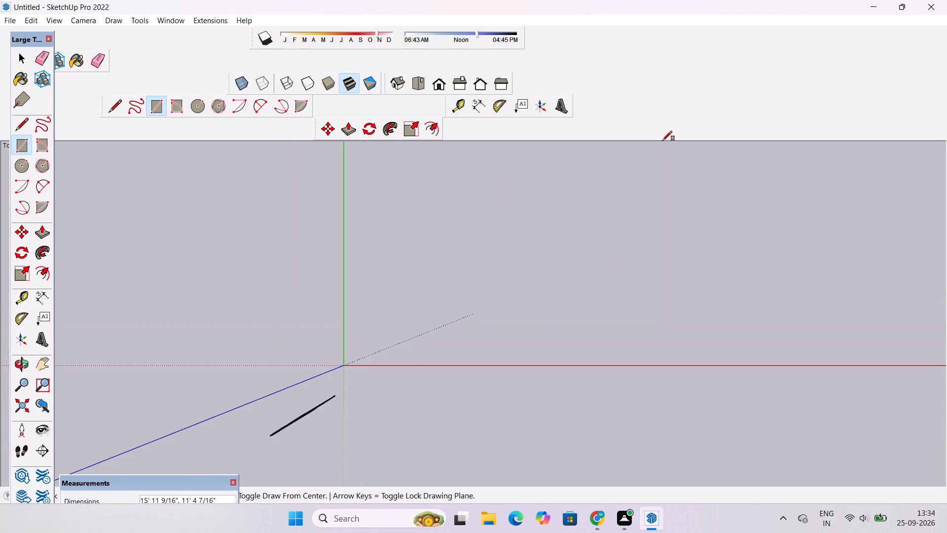
scroll(661, 148, "up", 5)
left_click(661, 148)
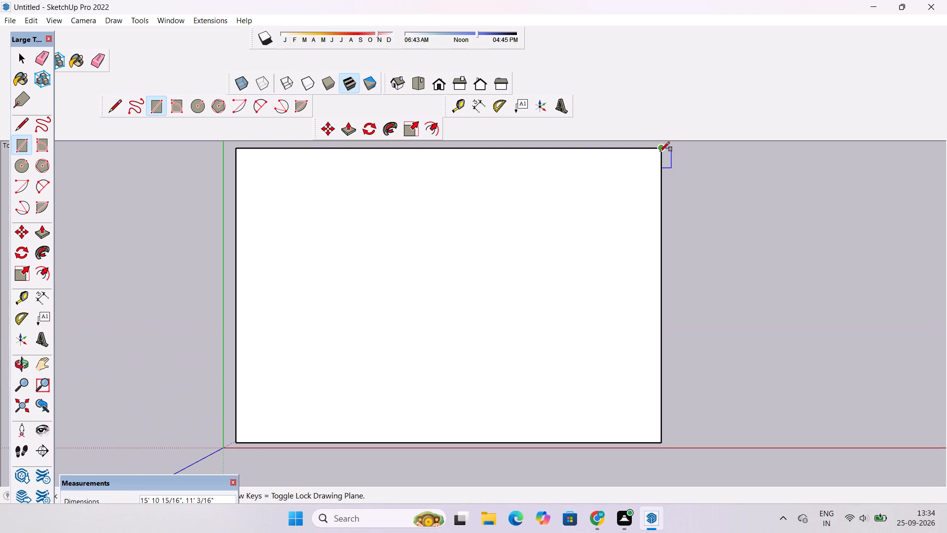
Examine the rectangular face from oblique angles, comparing it with the axes and the standing scale figure.
key("o")
scroll(565, 259, "down", 5)
left_click_drag(557, 268, 557, 306, "shift")
left_click_drag(570, 383, 566, 366)
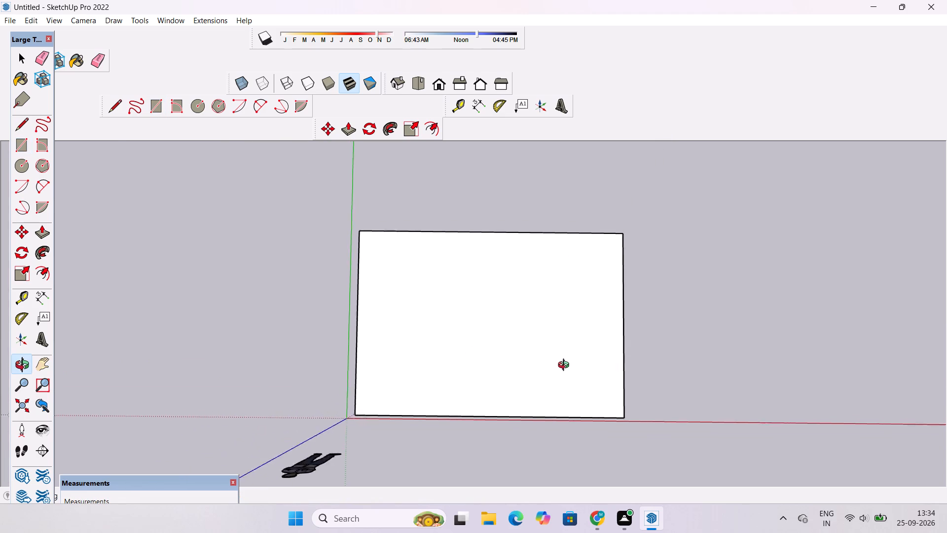
left_click_drag(566, 366, 553, 302)
left_click_drag(550, 344, 548, 351)
scroll(555, 357, "up", 2)
left_click_drag(556, 357, 536, 330, "shift")
scroll(536, 330, "down", 3)
scroll(536, 330, "up", 1)
left_click_drag(536, 330, 539, 339)
scroll(539, 339, "up", 2)
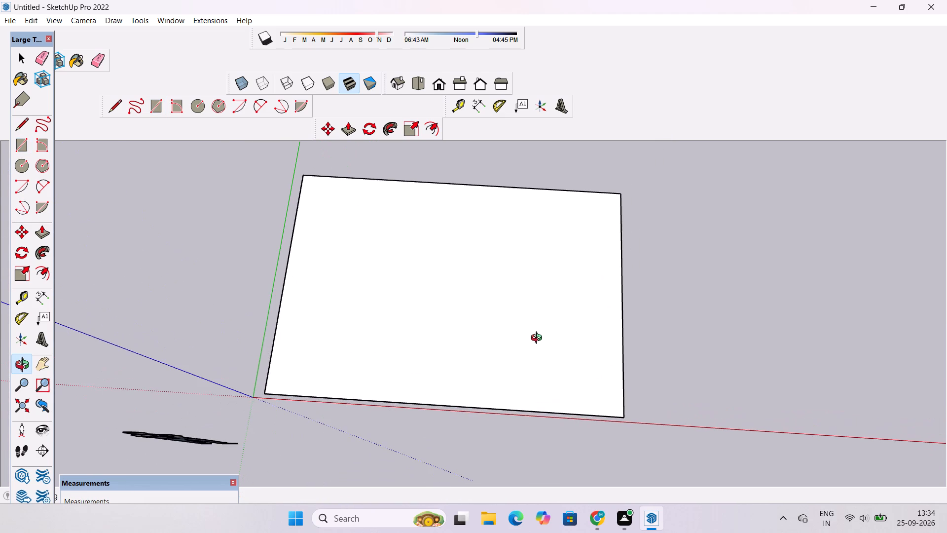
scroll(539, 339, "up", 1)
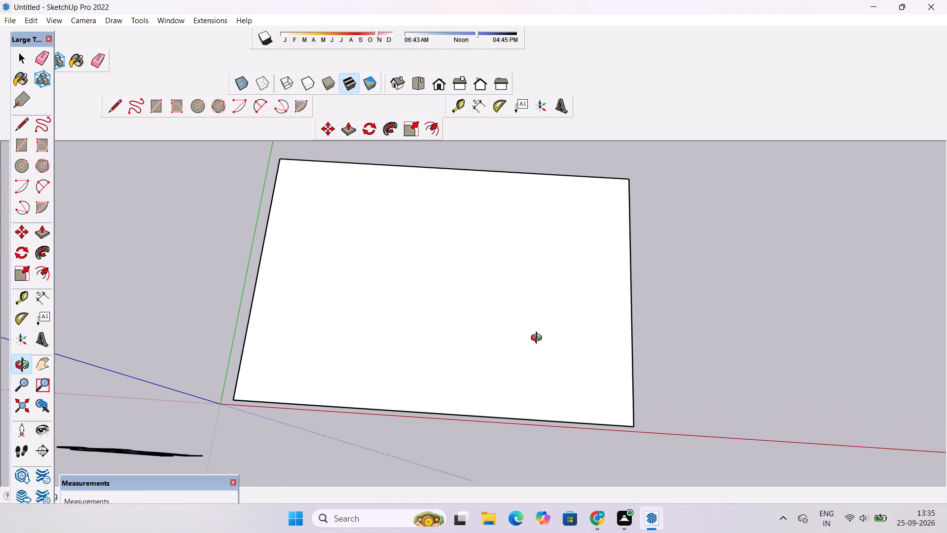
scroll(528, 321, "down", 4)
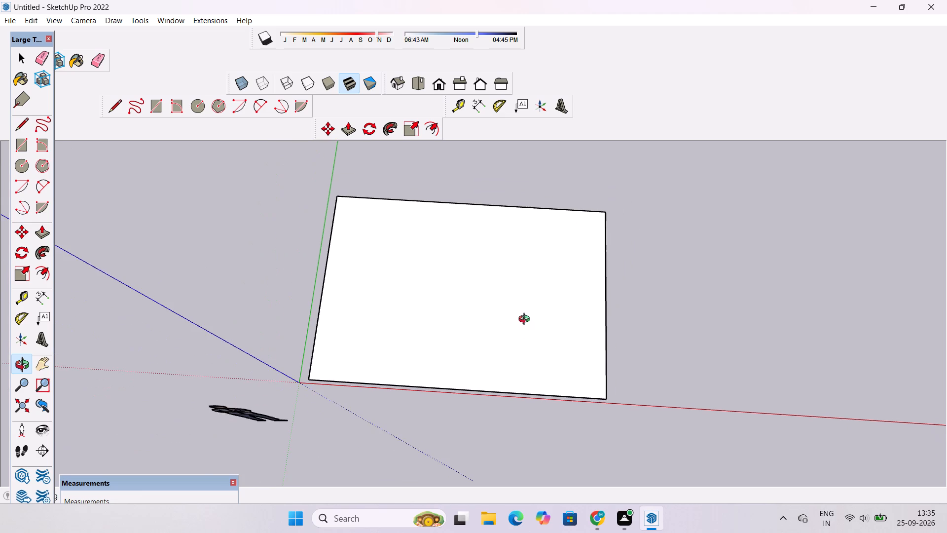
scroll(486, 326, "up", 2)
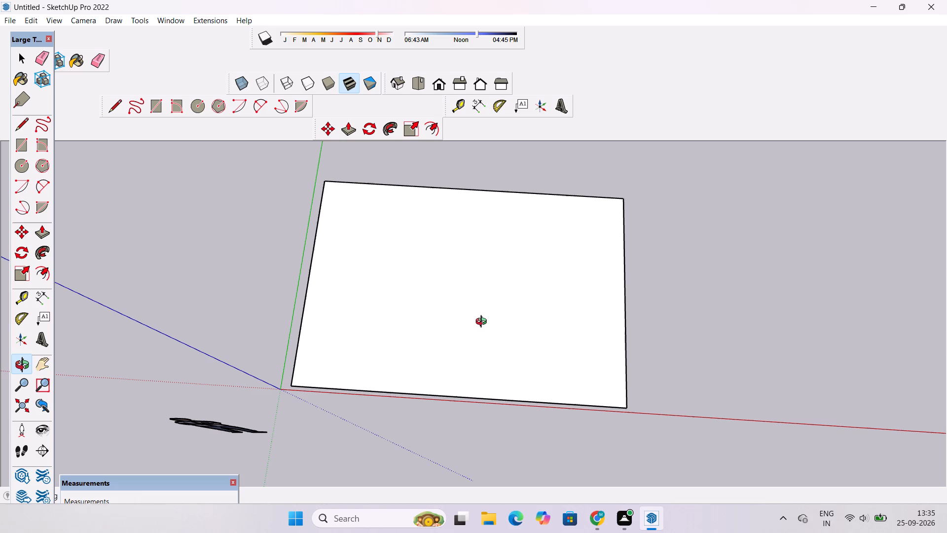
scroll(466, 334, "up", 5)
left_click_drag(452, 345, 459, 355, "shift")
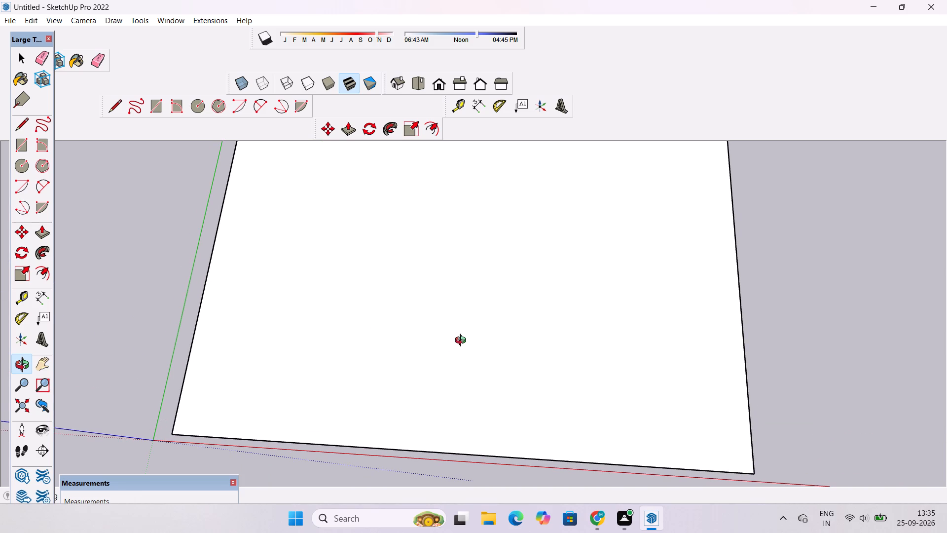
scroll(463, 342, "down", 1)
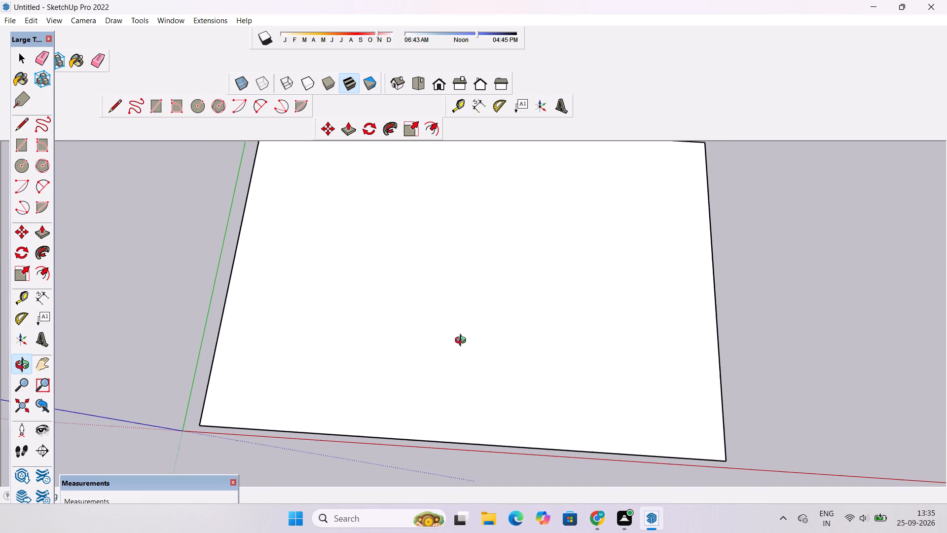
scroll(463, 342, "up", 4)
scroll(463, 341, "down", 11)
left_click_drag(491, 361, 490, 338)
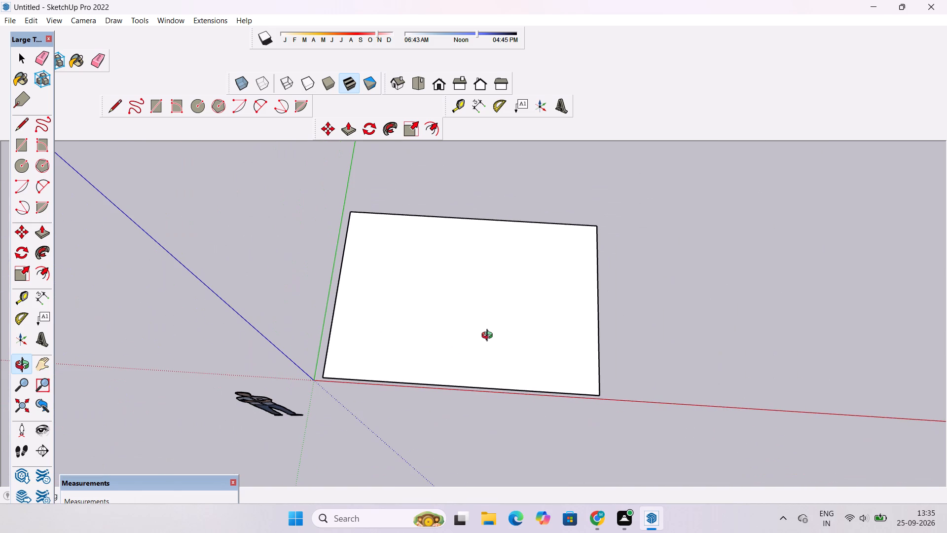
scroll(490, 348, "down", 3)
scroll(491, 348, "up", 2)
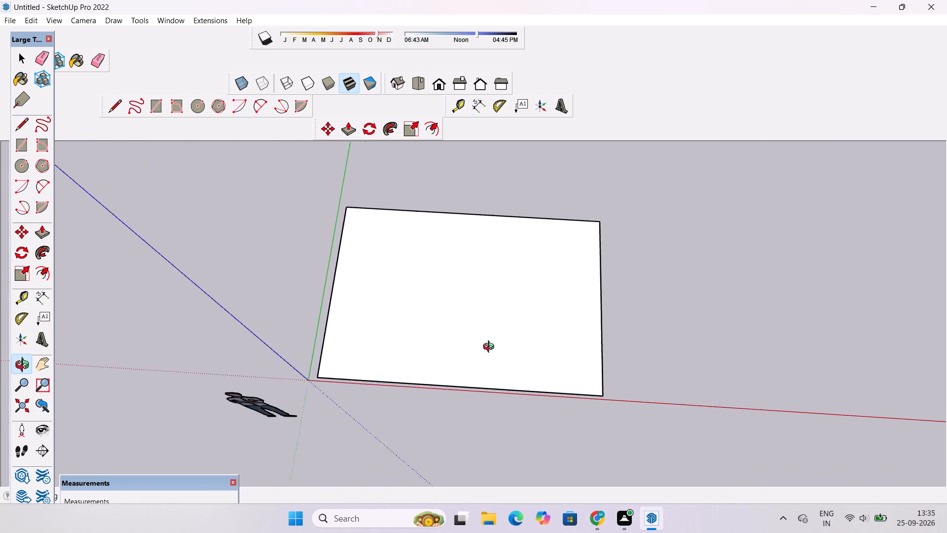
scroll(491, 348, "up", 2)
scroll(491, 348, "down", 5)
scroll(497, 355, "up", 7)
left_click_drag(520, 372, 515, 304, "shift")
scroll(515, 294, "down", 7)
left_click_drag(540, 361, 545, 265)
scroll(470, 271, "up", 5)
left_click_drag(228, 377, 224, 387)
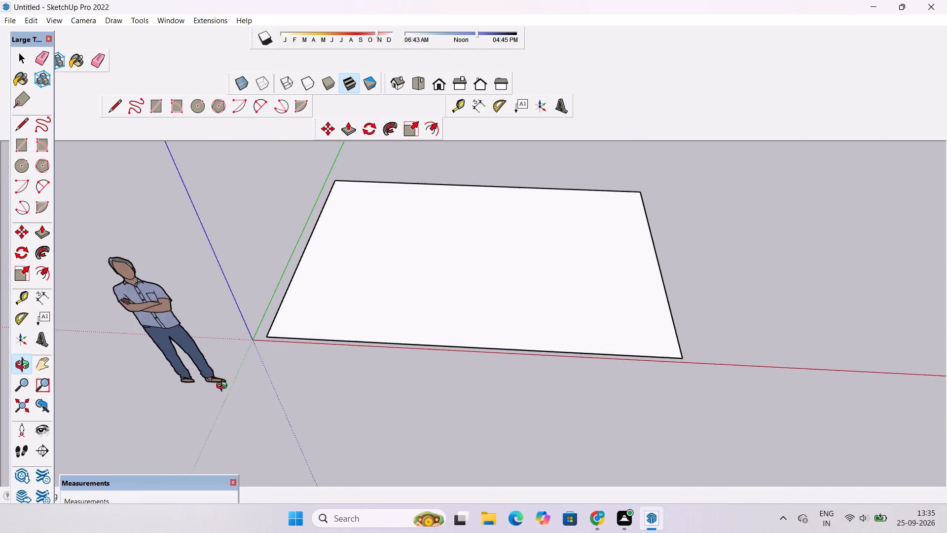
scroll(233, 379, "down", 6)
left_click_drag(353, 310, 351, 333)
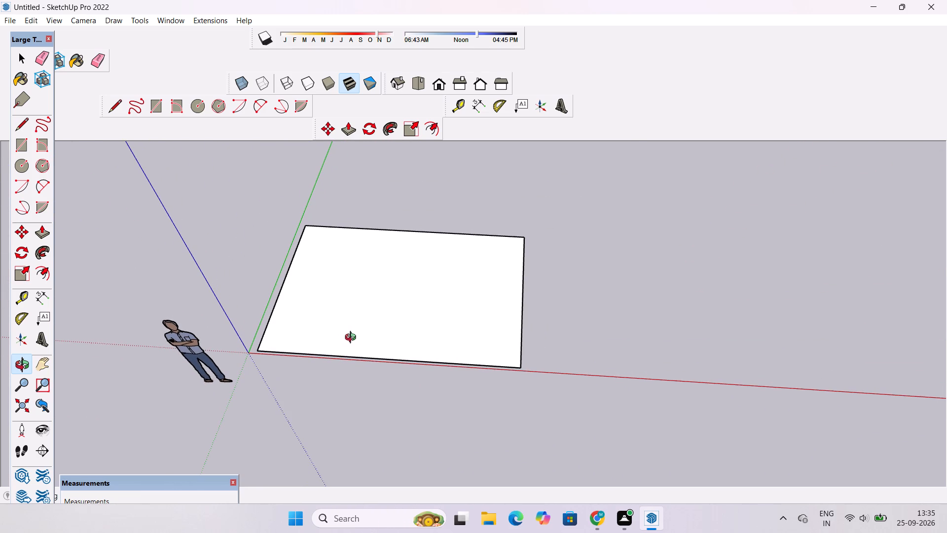
Dismiss the Adobe Reader and Acrobat Manager update notification.
scroll(398, 336, "down", 3)
scroll(398, 336, "up", 4)
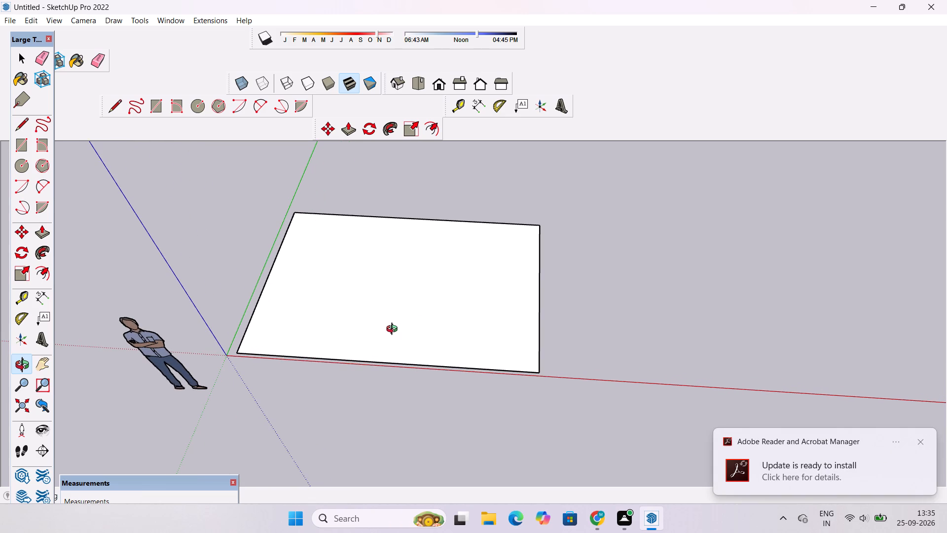
scroll(385, 319, "down", 6)
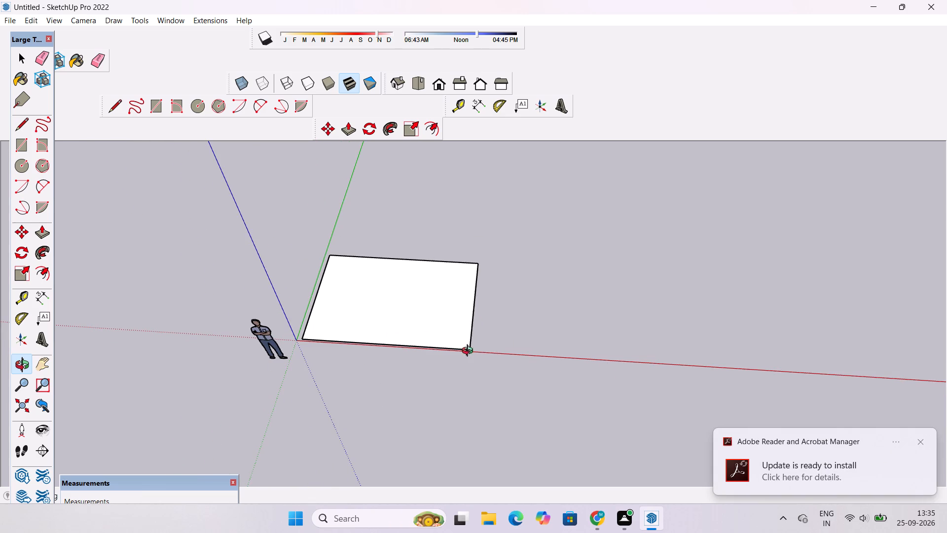
left_click(915, 444)
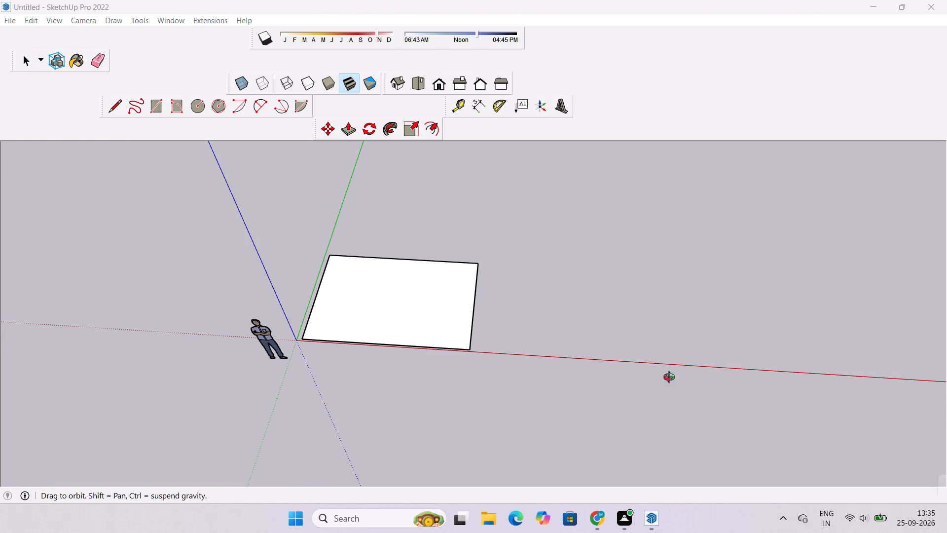
Examine the rectangular face from several oblique angles and distances, checking how it sits against the red and green axes.
scroll(435, 371, "down", 5)
left_click_drag(418, 404, 431, 421, "shift")
left_click_drag(436, 431, 495, 394)
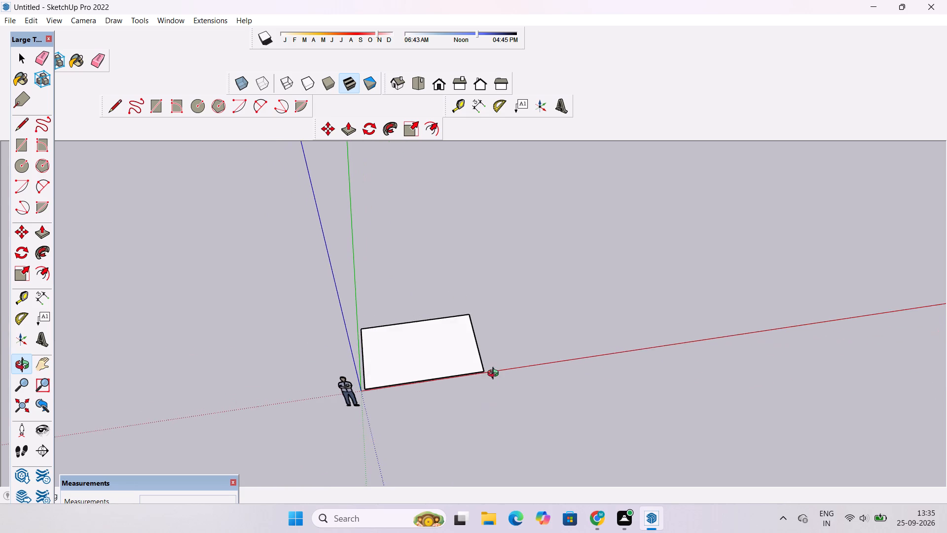
scroll(495, 375, "up", 5)
left_click_drag(495, 375, 487, 383, "shift")
left_click_drag(485, 388, 469, 409)
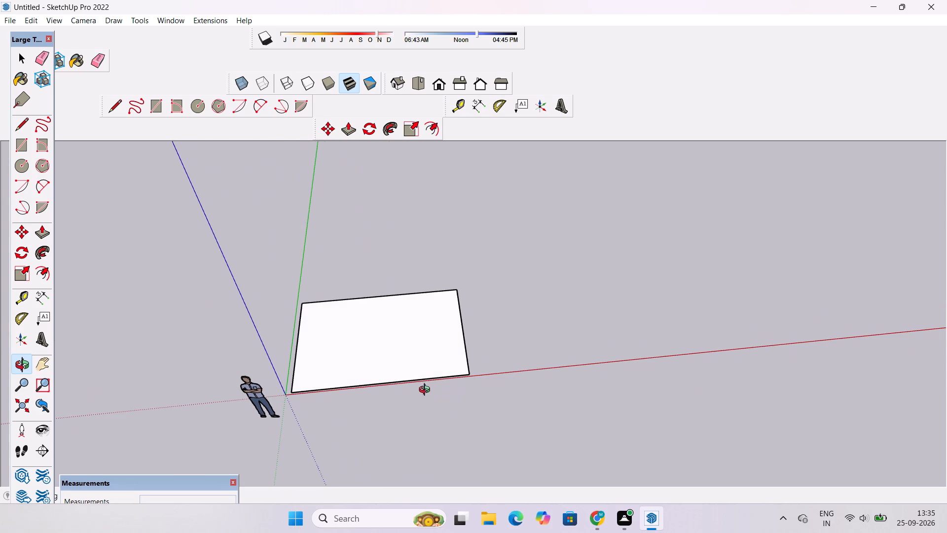
left_click_drag(427, 391, 426, 395, "shift")
scroll(435, 379, "down", 3)
left_click_drag(444, 364, 441, 389)
scroll(433, 365, "up", 4)
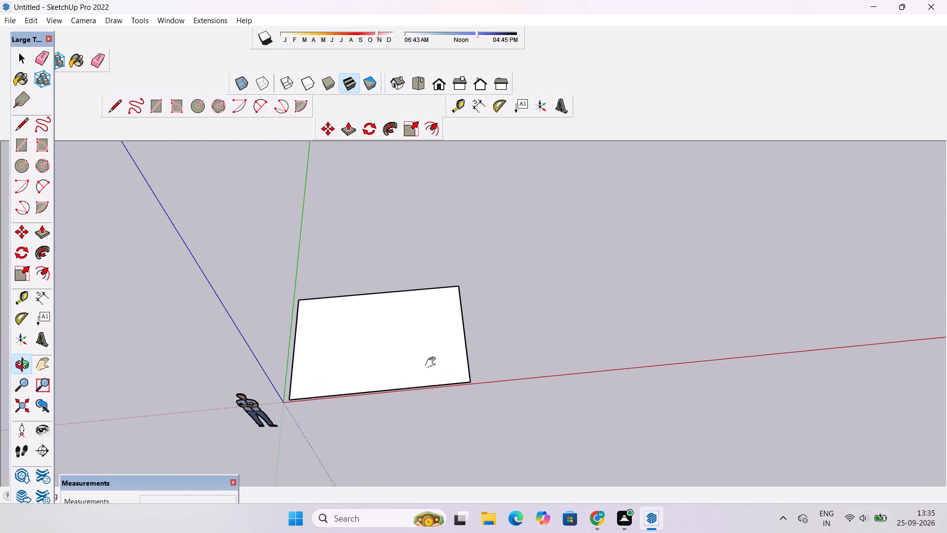
scroll(433, 363, "down", 2, "shift")
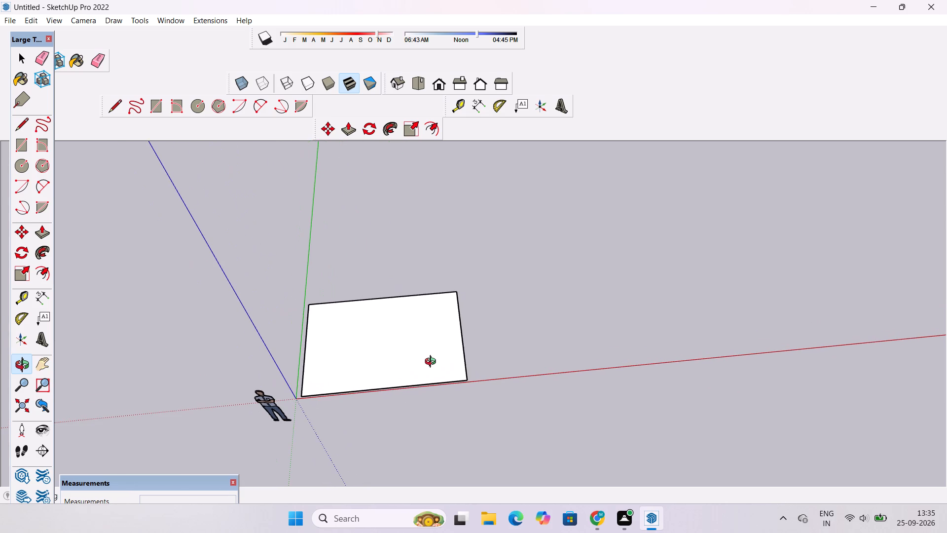
scroll(433, 363, "down", 5)
scroll(433, 363, "up", 5)
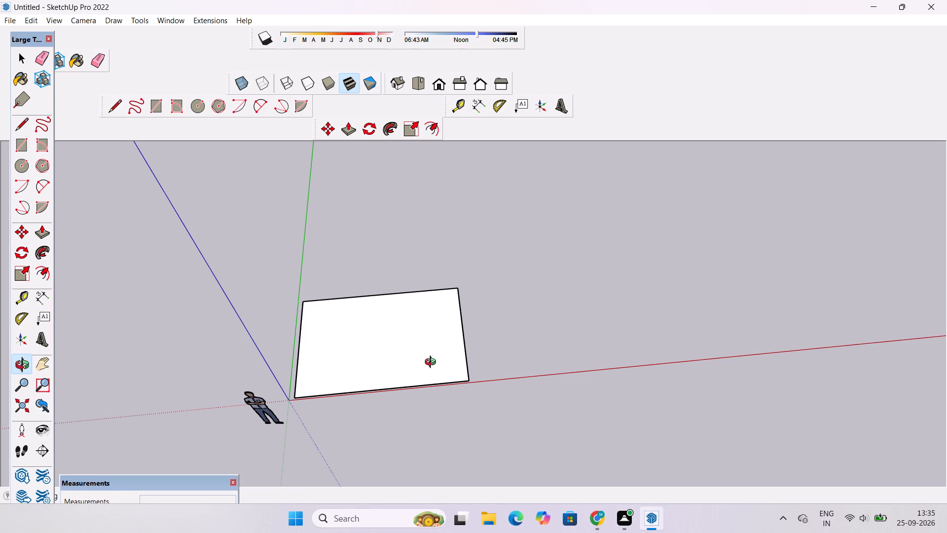
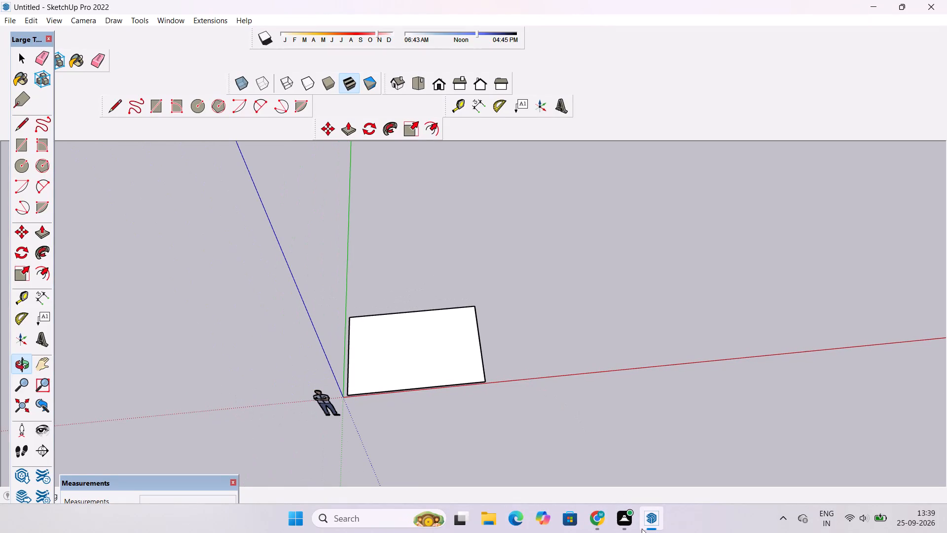
Examine the rectangular face from several oblique angles and distances, comparing it with the axes and the scale figure.
scroll(443, 303, "down", 4)
left_click_drag(456, 407, 407, 350)
scroll(401, 336, "up", 5)
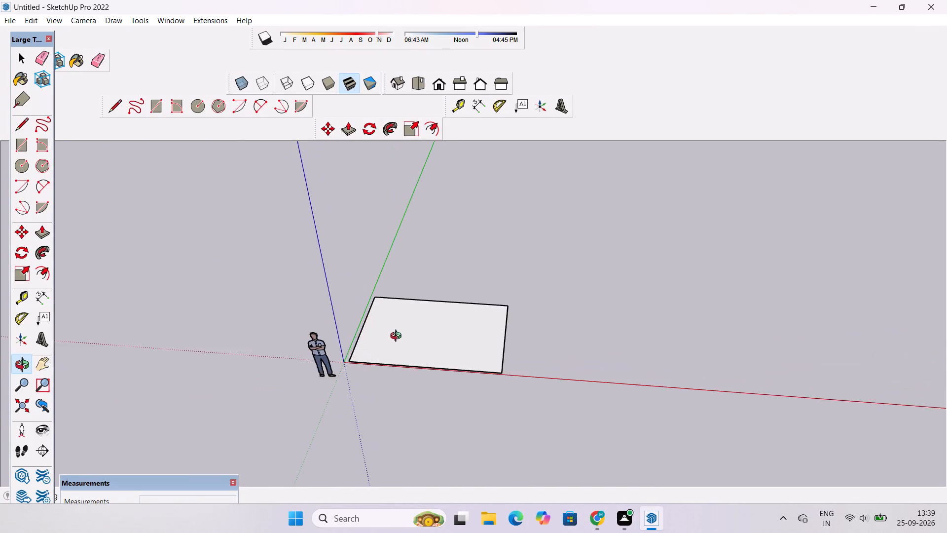
left_click_drag(393, 344, 473, 357, "shift")
scroll(479, 343, "down", 6)
left_click_drag(478, 344, 512, 470)
scroll(450, 283, "up", 13)
left_click_drag(538, 416, 518, 395, "shift")
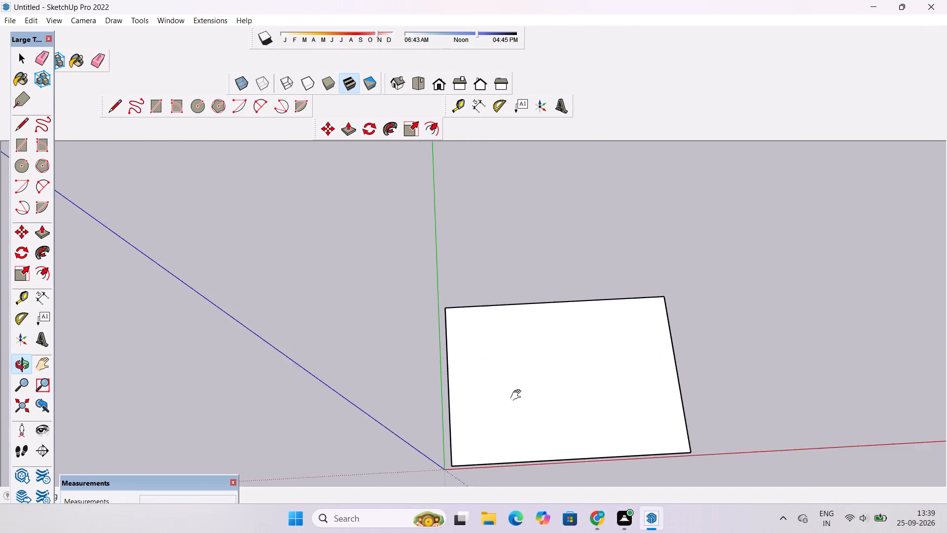
left_click_drag(518, 395, 484, 342, "shift")
scroll(479, 331, "down", 7)
left_click_drag(499, 385, 459, 316)
scroll(457, 317, "up", 6)
left_click_drag(484, 376, 522, 395)
left_click_drag(529, 403, 530, 359, "shift")
scroll(523, 353, "down", 3)
scroll(523, 353, "up", 4)
scroll(523, 353, "down", 4)
scroll(523, 353, "up", 2)
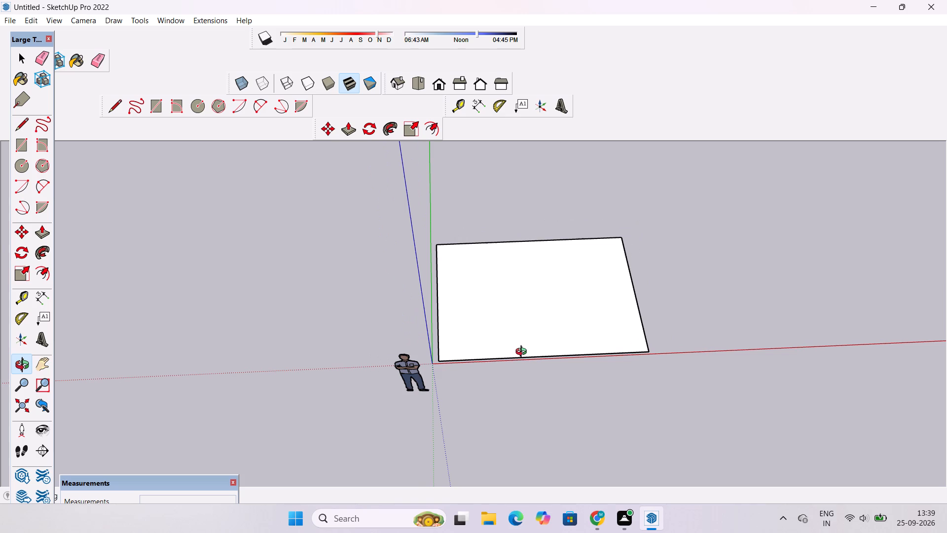
scroll(517, 358, "down", 1)
scroll(514, 350, "up", 6)
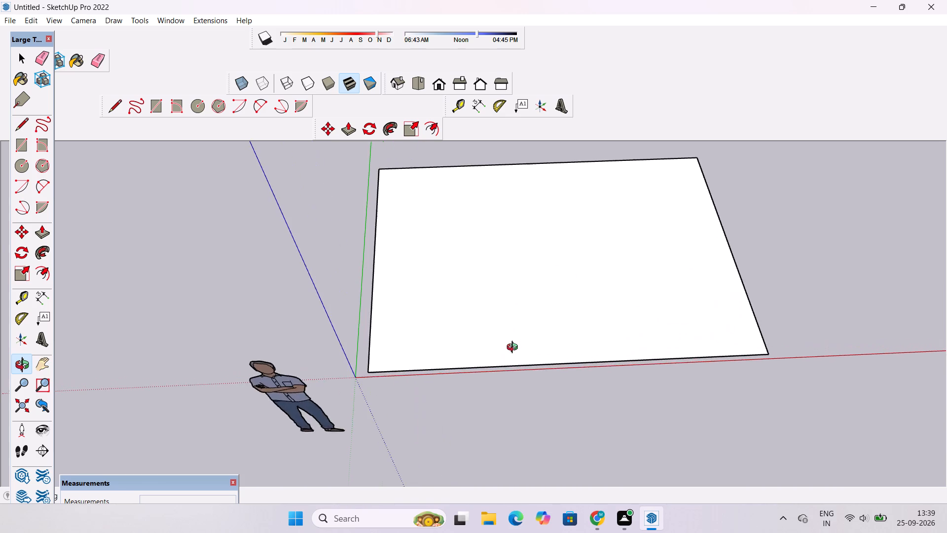
scroll(514, 348, "up", 1)
left_click_drag(510, 345, 509, 379)
scroll(505, 373, "down", 3)
scroll(505, 373, "up", 4)
scroll(505, 373, "down", 4)
scroll(505, 373, "up", 4)
scroll(505, 373, "down", 4)
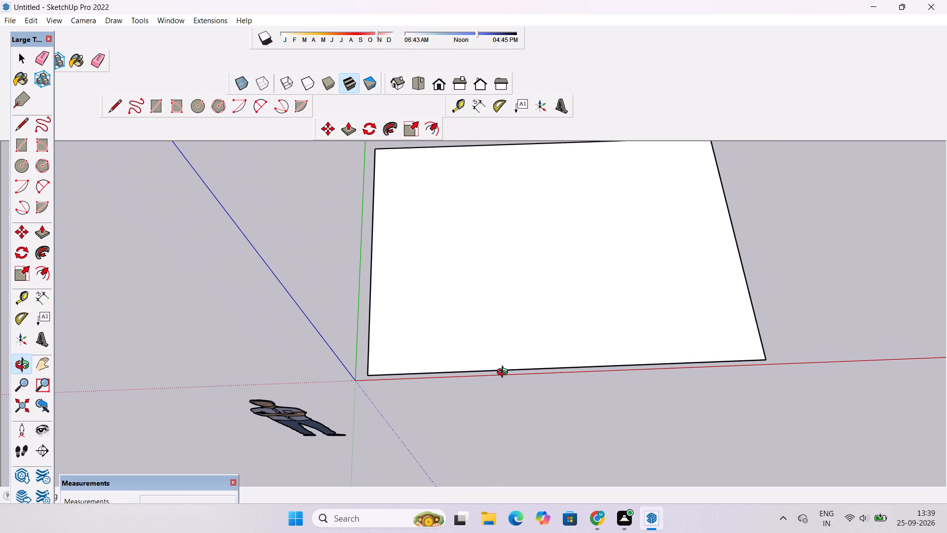
scroll(505, 373, "up", 2)
scroll(505, 373, "down", 4)
scroll(505, 373, "up", 3)
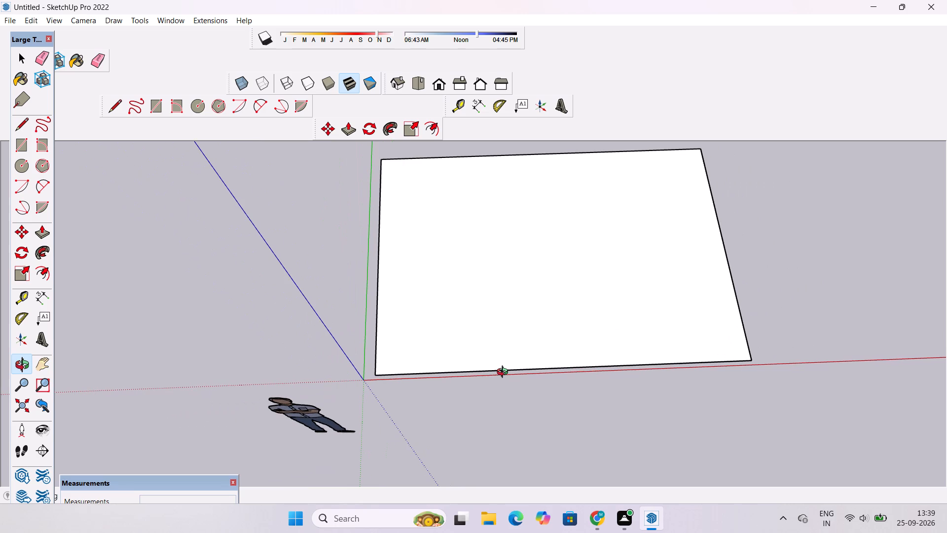
scroll(452, 404, "down", 4)
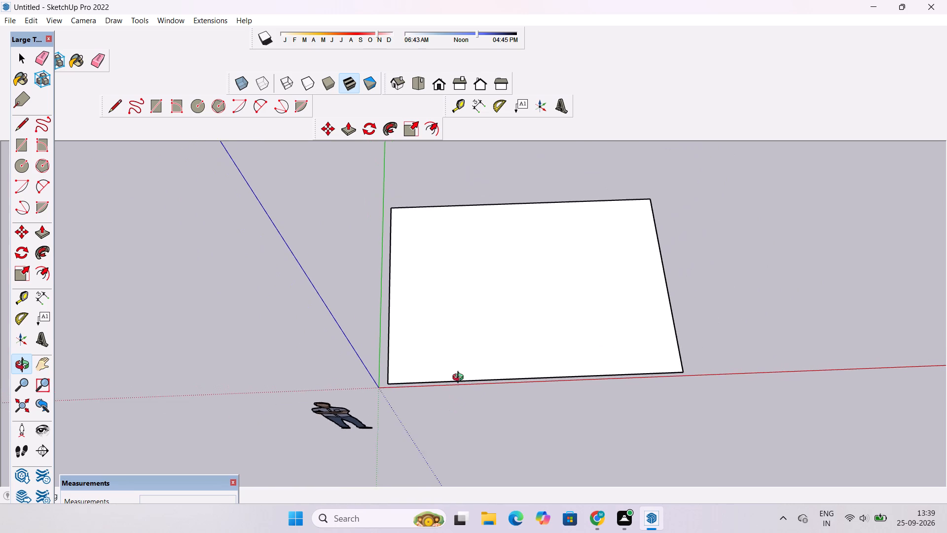
scroll(460, 379, "down", 2)
left_click_drag(474, 396, 451, 367)
left_click_drag(577, 356, 364, 362, "shift")
scroll(368, 360, "down", 5)
left_click_drag(368, 360, 368, 394)
scroll(377, 363, "up", 3)
left_click_drag(377, 363, 406, 381, "shift")
scroll(406, 378, "down", 1)
scroll(406, 377, "up", 5)
scroll(405, 376, "up", 1, "shift")
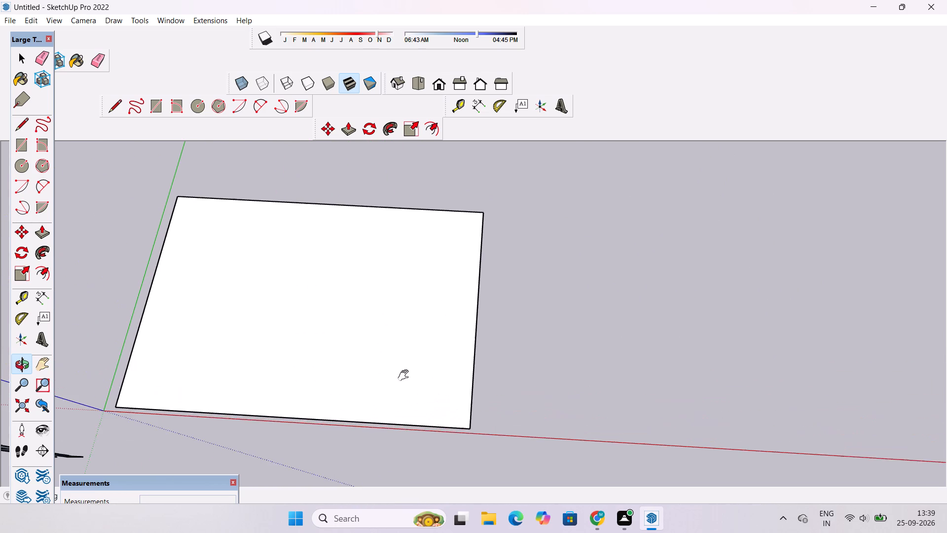
left_click_drag(405, 376, 409, 393, "shift")
left_click_drag(424, 395, 388, 382, "shift")
left_click_drag(388, 382, 374, 380)
Move the rectangle's edge farthest from the green axis 10' outward along the red axis, lengthening the face.
key("space")
scroll(415, 348, "up", 4)
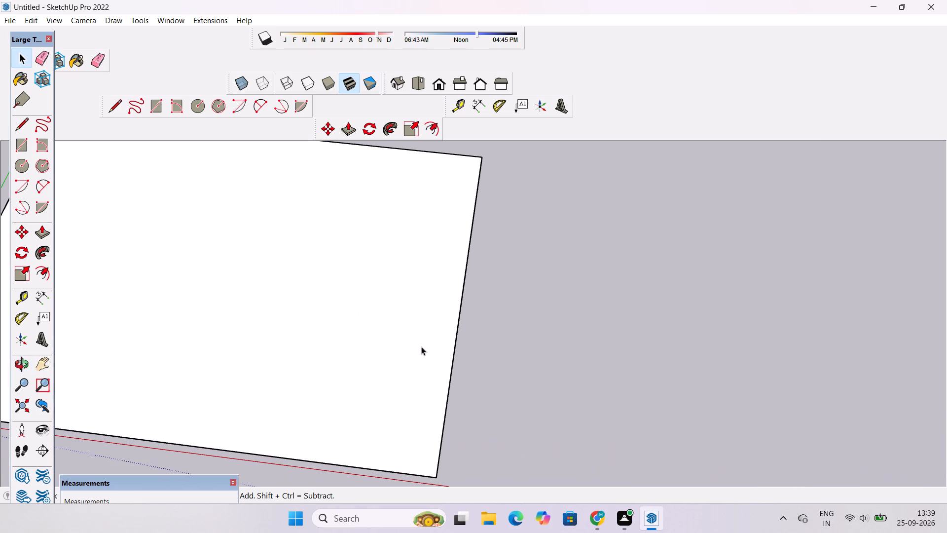
key("m")
scroll(464, 304, "down", 6)
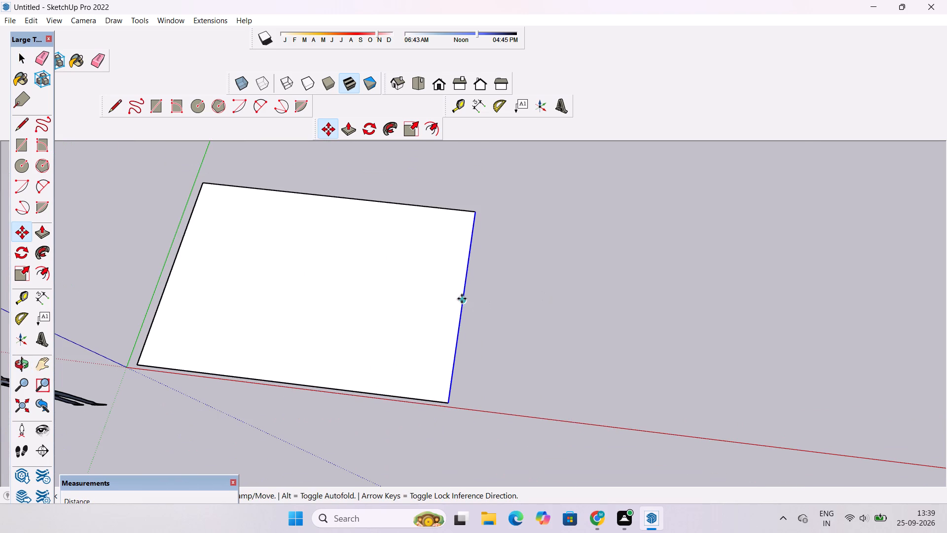
left_click(462, 300)
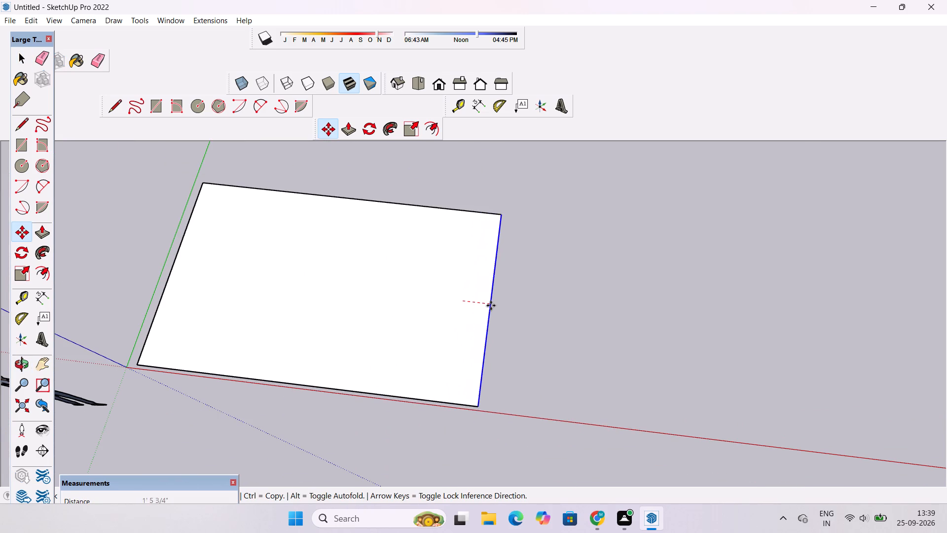
scroll(501, 308, "up", 1)
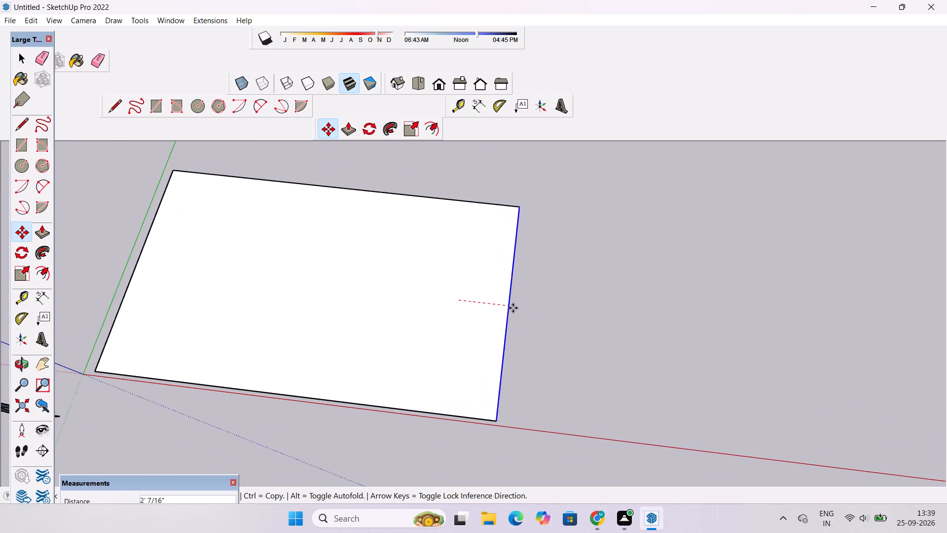
scroll(513, 308, "down", 2)
scroll(513, 308, "up", 6)
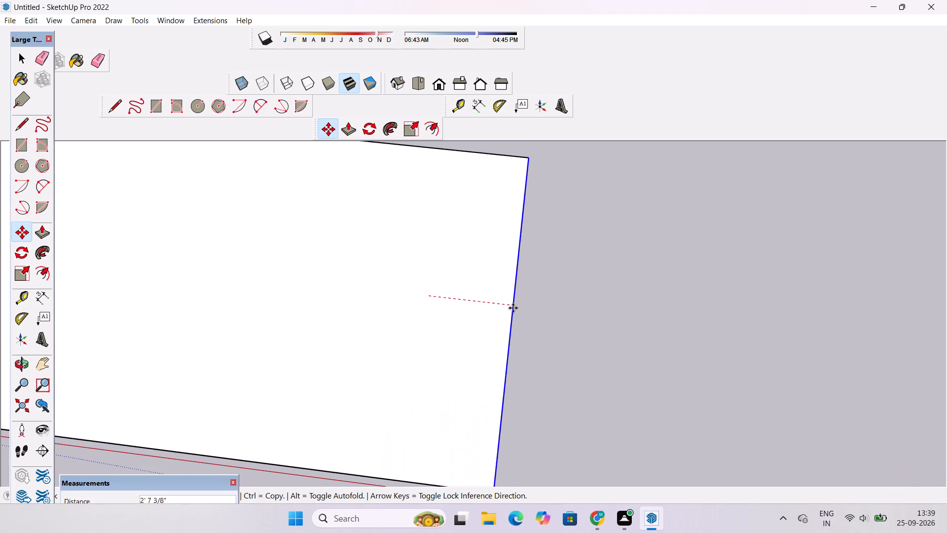
scroll(513, 308, "down", 4)
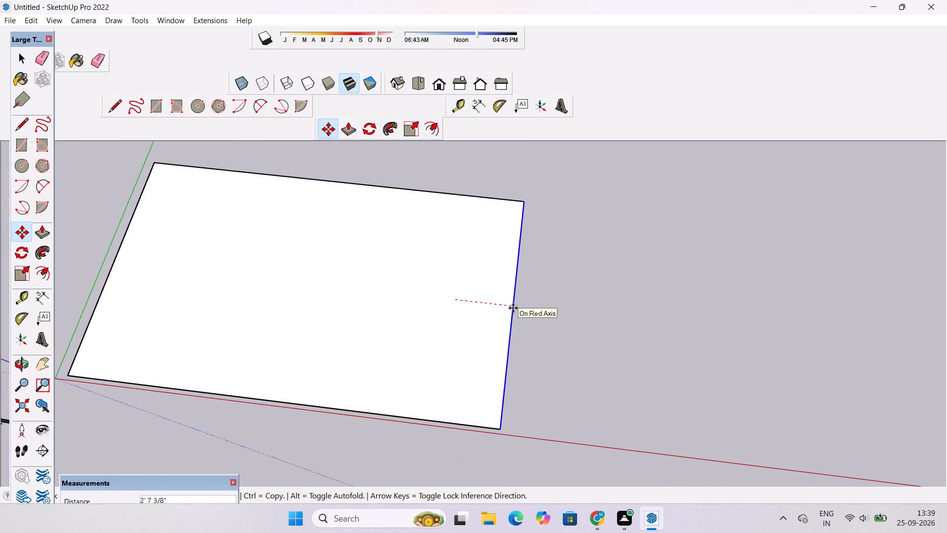
type("10'")
key("Return")
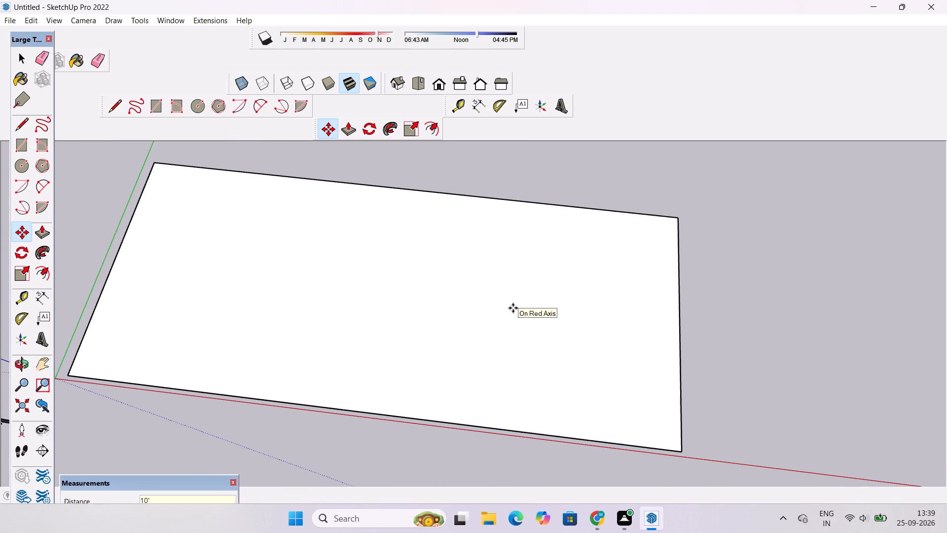
Move the same far edge of the rectangle 5' back toward the green axis, along the red axis.
scroll(513, 308, "down", 5)
scroll(513, 308, "up", 4)
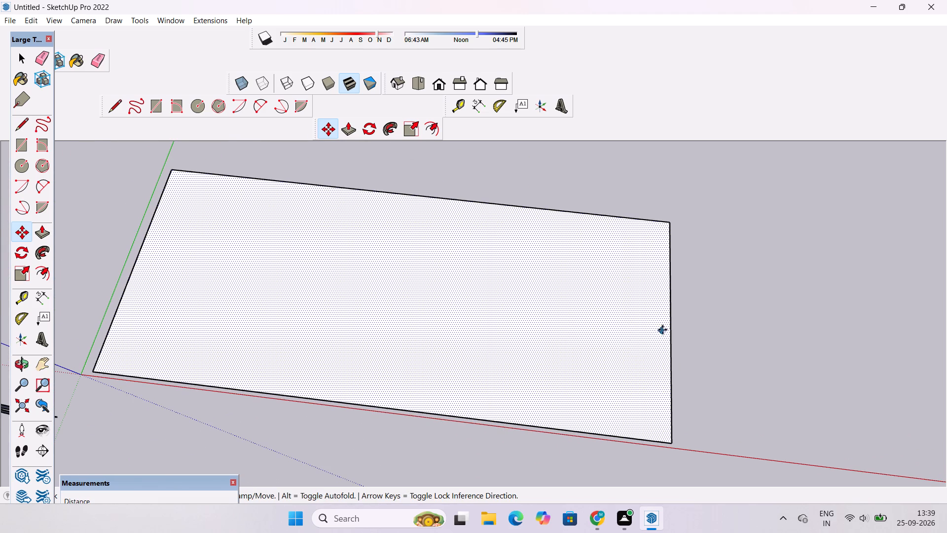
left_click(670, 324)
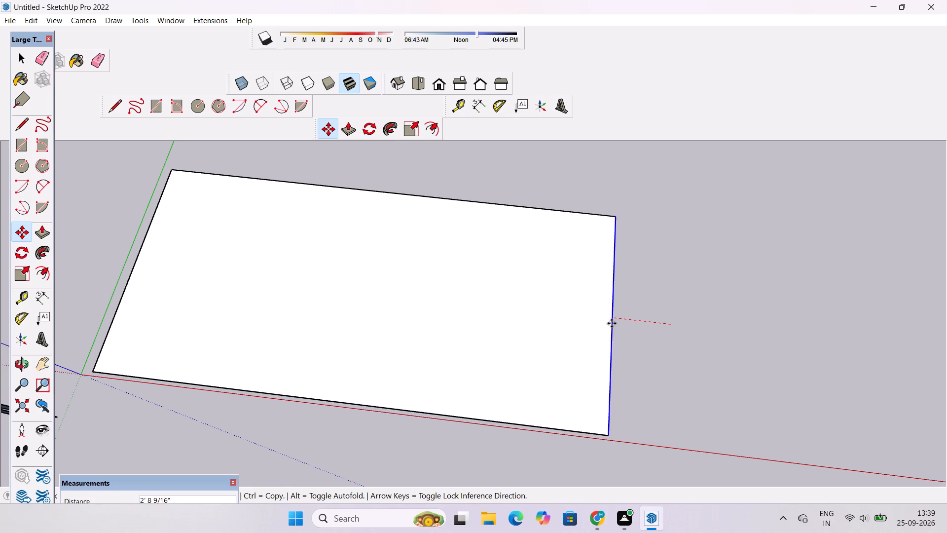
type("5'")
key("Return")
Examine the resized rectangular face from low, oblique and near-overhead angles, checking its proportions against the axes and scale figure.
key("o")
scroll(612, 323, "down", 6)
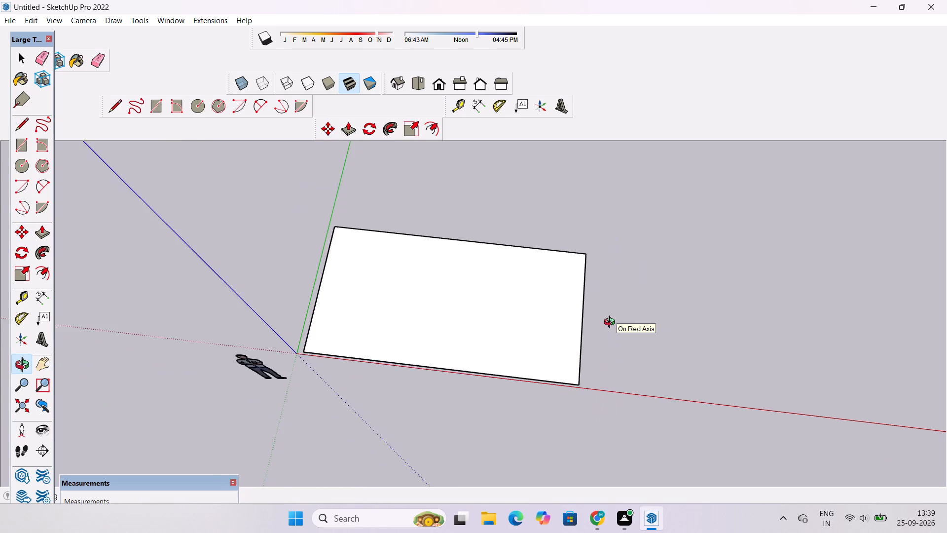
scroll(612, 323, "down", 5)
left_click_drag(610, 323, 663, 352, "shift")
scroll(658, 343, "down", 1)
left_click_drag(675, 388, 703, 316)
scroll(586, 333, "up", 5)
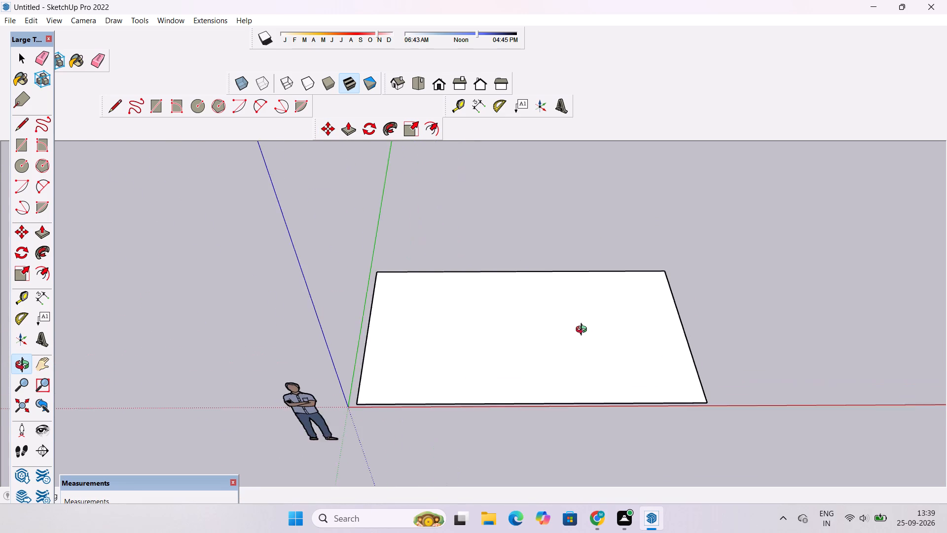
left_click_drag(580, 346, 586, 390)
scroll(581, 356, "down", 2)
left_click_drag(581, 348, 581, 376, "shift")
scroll(536, 271, "up", 3)
left_click_drag(589, 324, 585, 371)
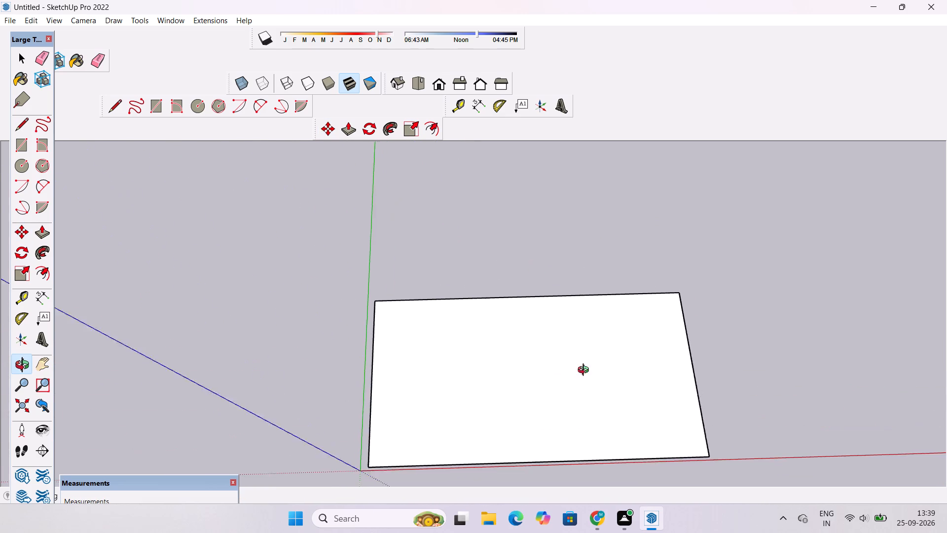
left_click_drag(585, 371, 580, 414)
scroll(547, 267, "up", 3)
left_click_drag(547, 288, 546, 301, "shift")
left_click_drag(544, 311, 544, 323)
left_click_drag(548, 313, 548, 299, "shift")
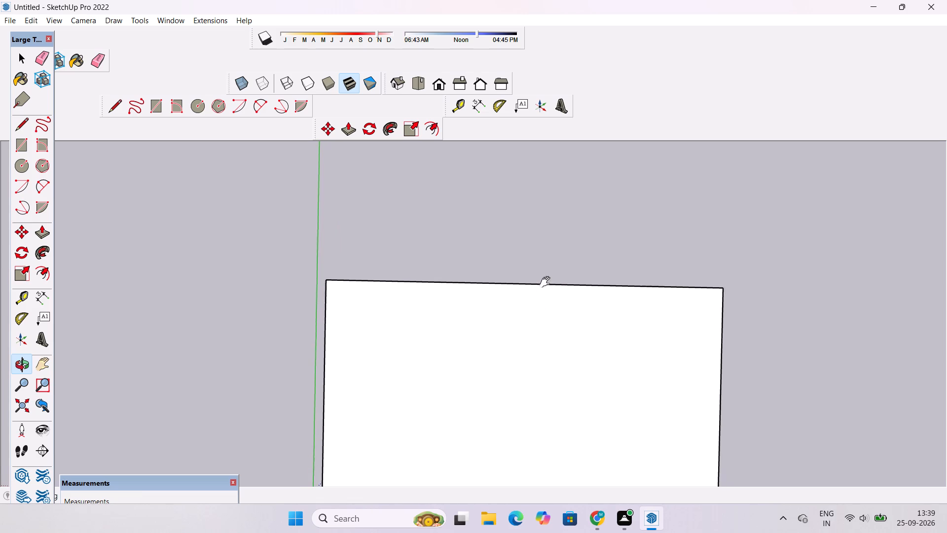
scroll(547, 282, "down", 1)
left_click_drag(547, 282, 561, 345)
scroll(554, 306, "up", 2)
left_click_drag(558, 327, 558, 235)
scroll(557, 233, "down", 5)
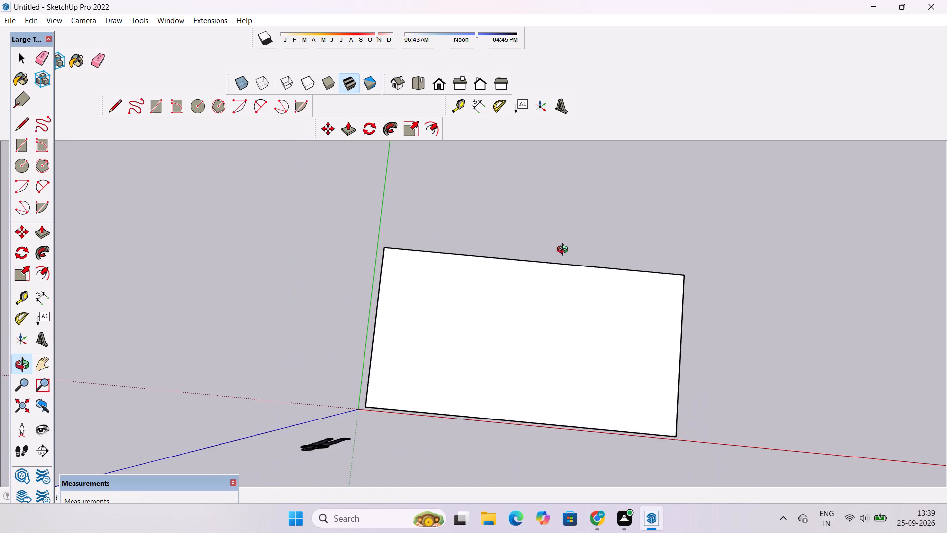
left_click_drag(609, 302, 593, 263, "shift")
left_click_drag(582, 329, 581, 271)
scroll(566, 301, "up", 3)
left_click_drag(553, 323, 622, 344, "shift")
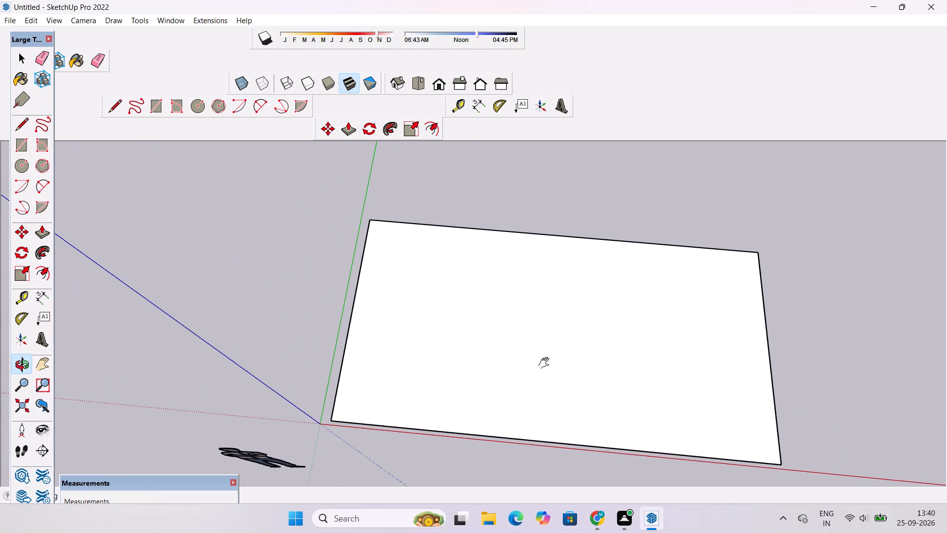
left_click_drag(545, 365, 595, 338)
left_click_drag(594, 340, 558, 371, "shift")
left_click_drag(561, 392, 602, 318)
left_click_drag(600, 336, 583, 262, "shift")
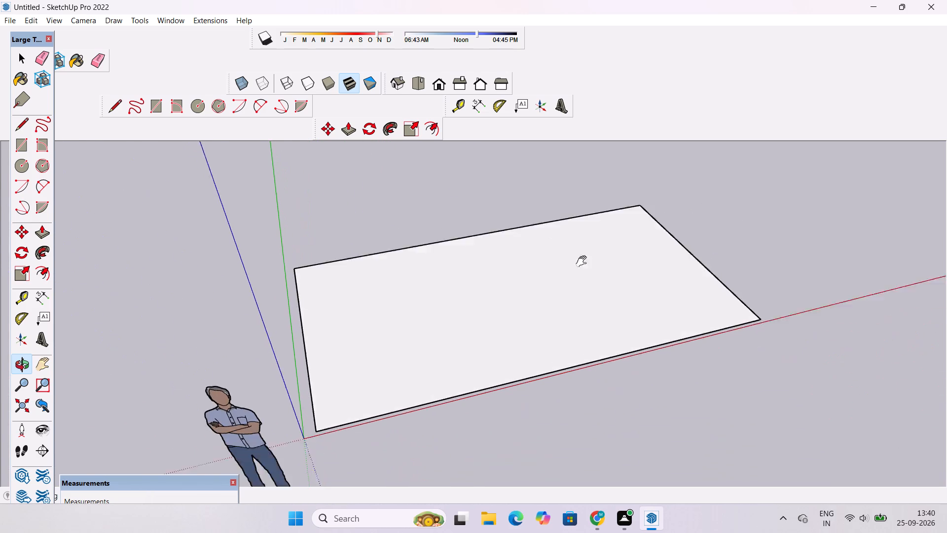
left_click_drag(583, 262, 583, 260, "shift")
left_click_drag(587, 297, 599, 336)
scroll(583, 298, "down", 5)
left_click_drag(587, 294, 566, 406, "shift")
left_click_drag(566, 407, 523, 426, "shift")
left_click_drag(567, 405, 515, 422)
left_click_drag(510, 431, 566, 385, "shift")
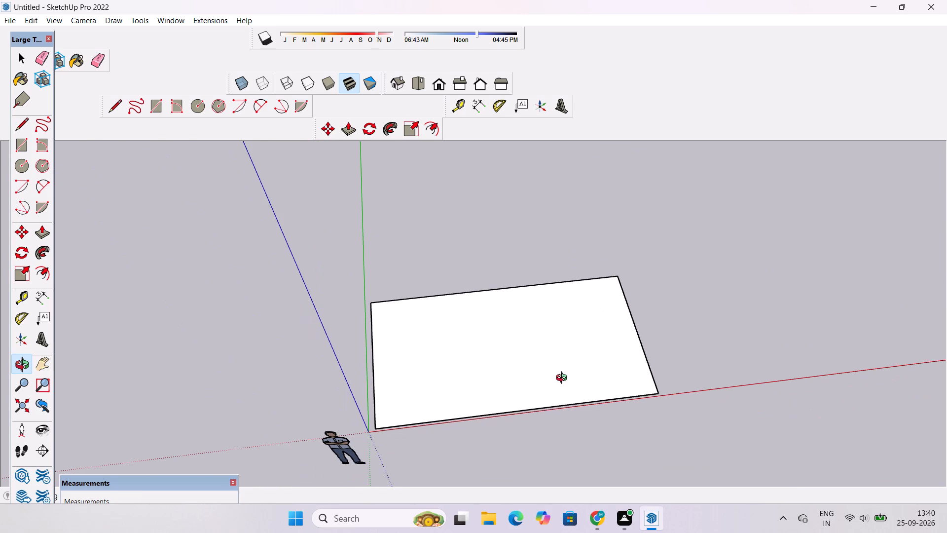
scroll(552, 368, "down", 2)
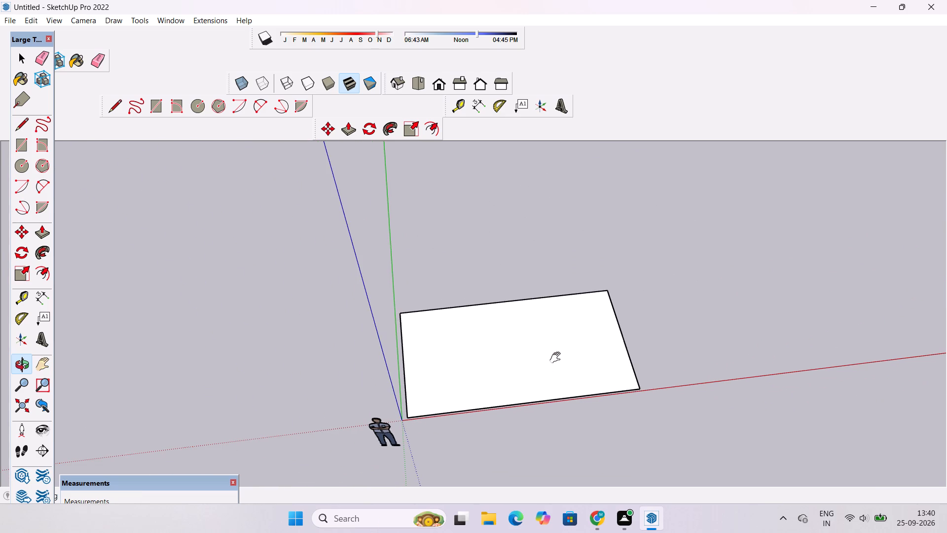
left_click_drag(550, 375, 563, 427)
left_click_drag(546, 397, 574, 367, "shift")
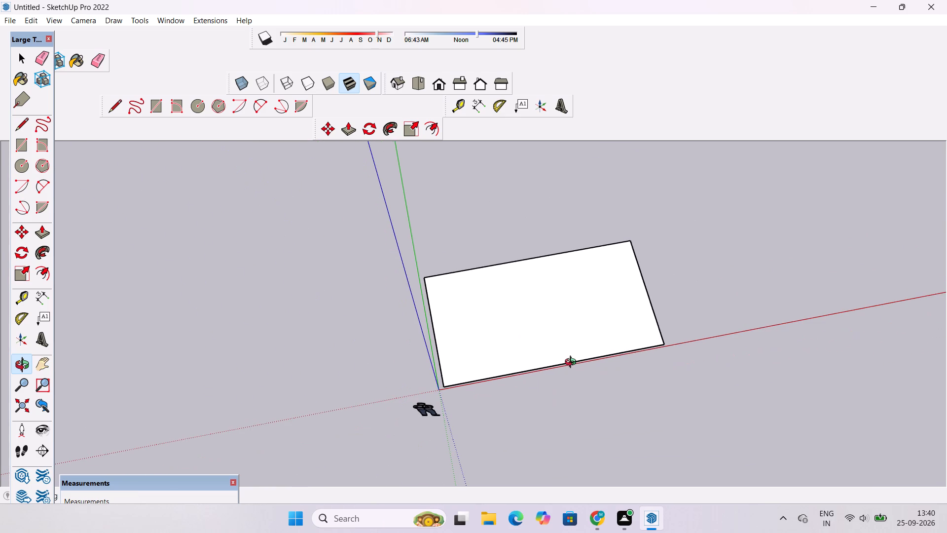
scroll(563, 347, "up", 1)
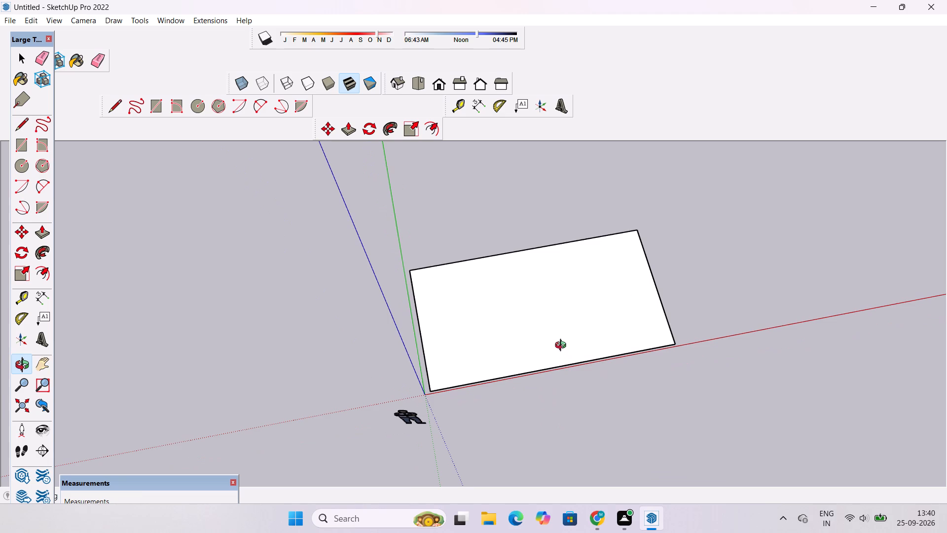
scroll(563, 346, "down", 2)
scroll(563, 346, "up", 3)
scroll(563, 346, "down", 3)
scroll(563, 346, "up", 3)
scroll(563, 346, "down", 3)
scroll(563, 346, "up", 3)
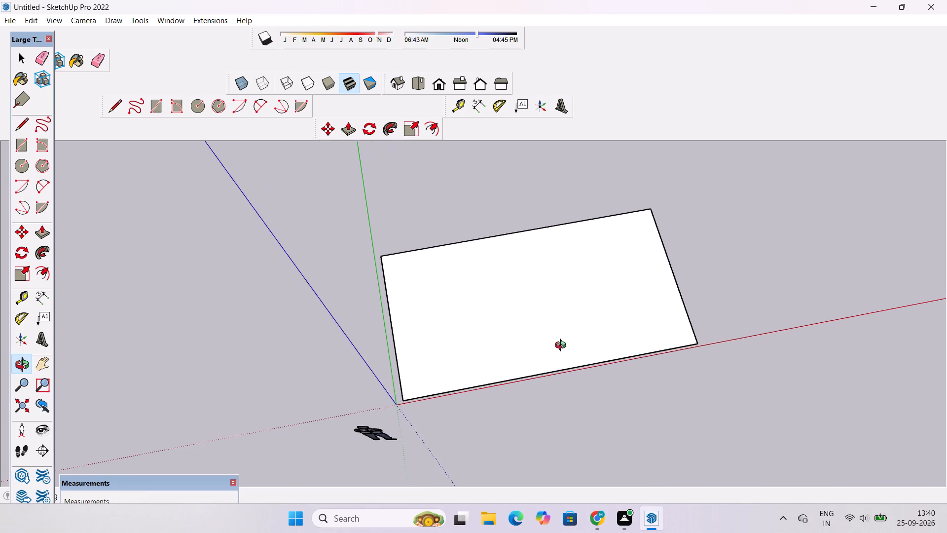
scroll(563, 346, "down", 2)
scroll(563, 346, "up", 2)
scroll(563, 346, "down", 4)
scroll(563, 346, "up", 4)
scroll(561, 342, "down", 3)
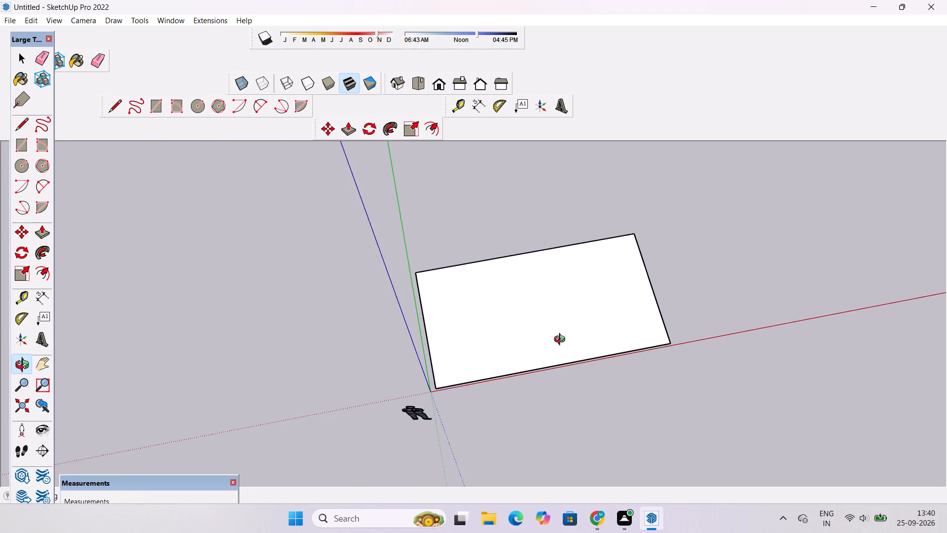
scroll(562, 341, "up", 3)
scroll(562, 341, "down", 4)
left_click_drag(575, 337, 573, 364)
left_click(572, 365, "shift")
scroll(569, 341, "down", 2)
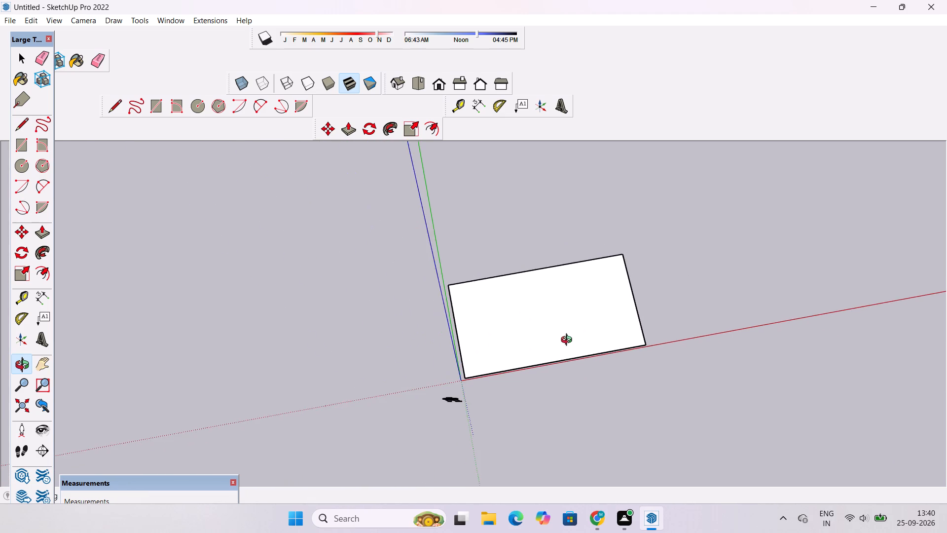
left_click_drag(569, 344, 571, 369)
scroll(571, 356, "up", 3)
left_click_drag(568, 352, 525, 364)
left_click_drag(530, 354, 532, 368, "shift")
left_click_drag(538, 386, 546, 379, "shift")
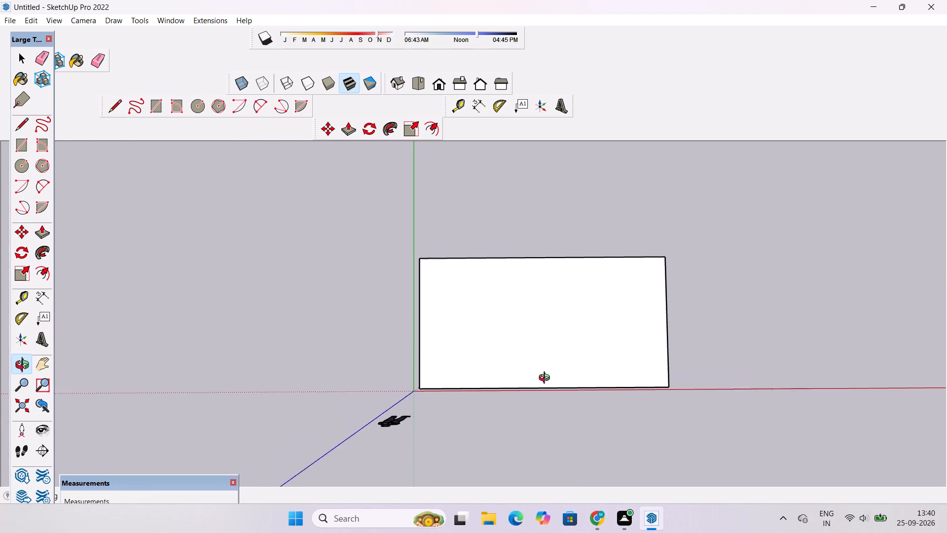
left_click_drag(546, 379, 553, 350, "shift")
scroll(553, 347, "up", 8)
left_click_drag(542, 335, 504, 349, "shift")
scroll(502, 349, "down", 5, "shift")
left_click_drag(530, 353, 505, 365, "shift")
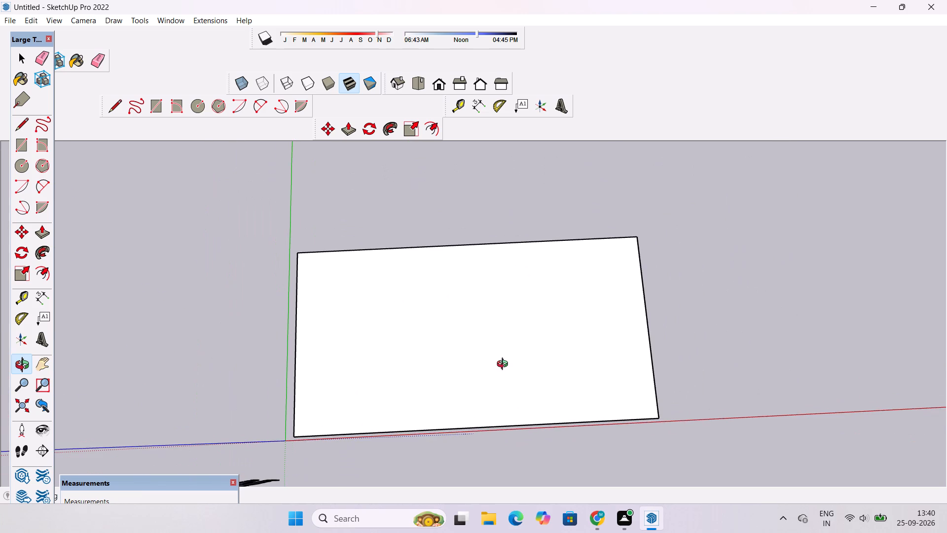
Move the rectangle's edge farthest from the red axis 5' outward along the green axis, deepening the face.
key("space")
key("m")
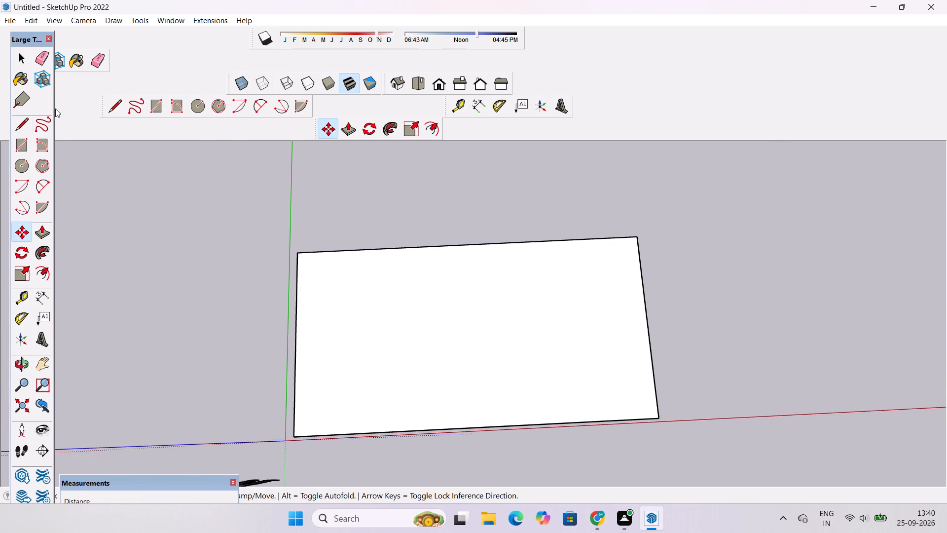
left_click(468, 243)
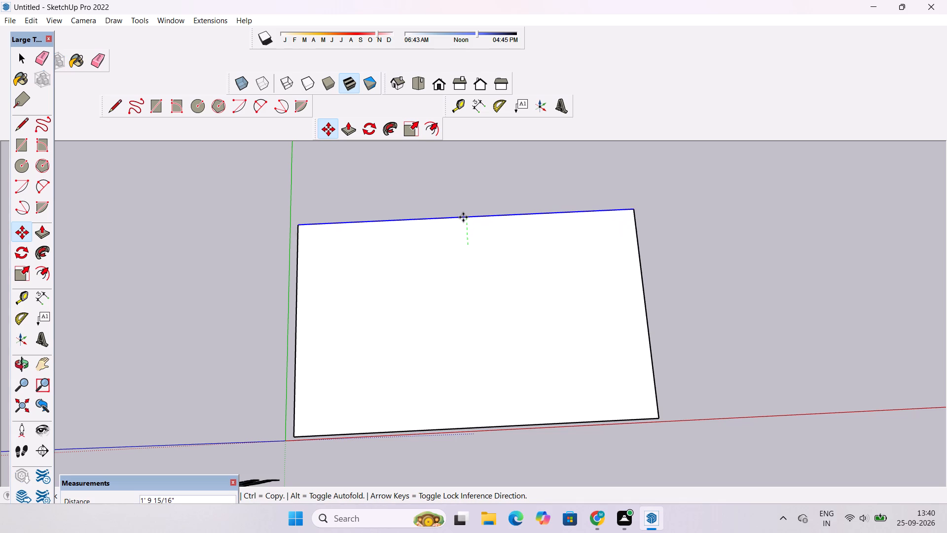
type("5'")
key("Return")
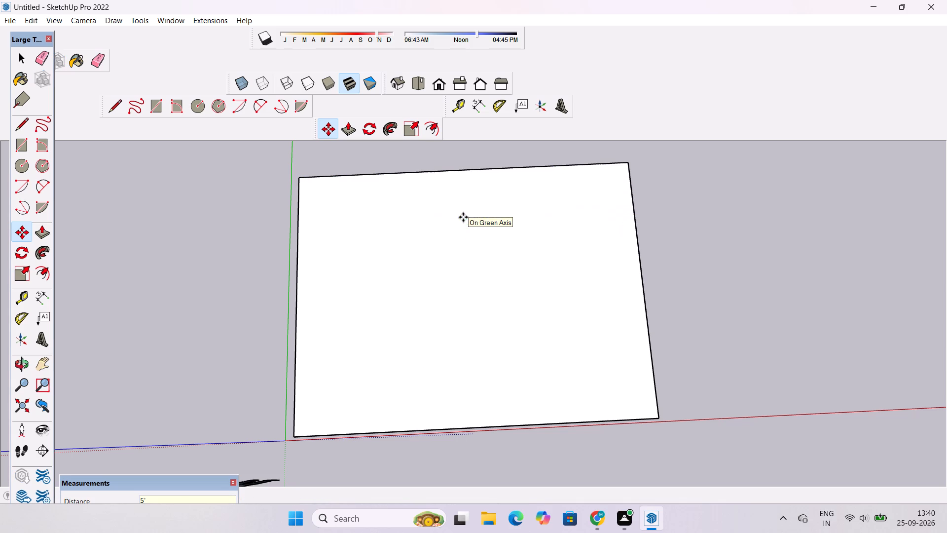
scroll(447, 240, "down", 2)
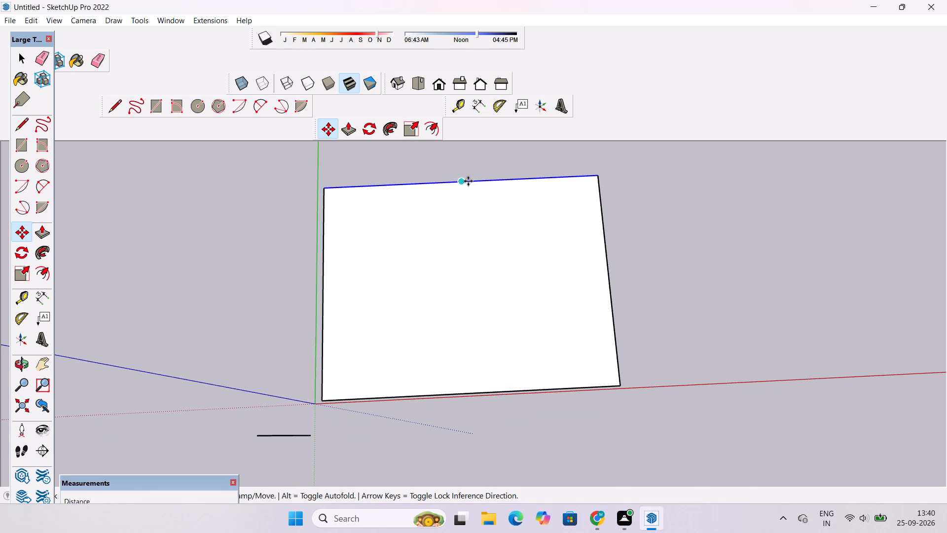
Move the same far edge of the rectangle 2.5' back toward the red axis.
left_click(460, 182)
type("2.5'")
key("Return")
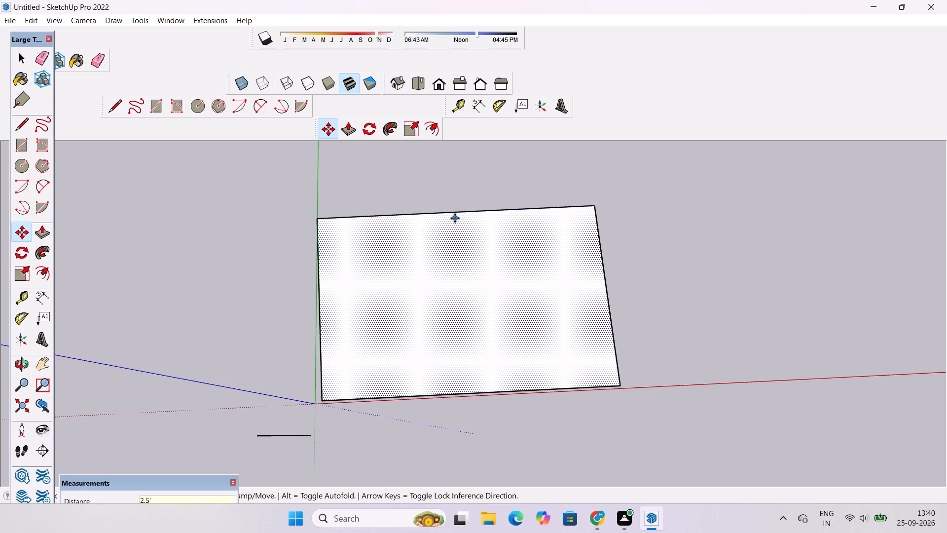
Copy the whole rectangle with its edges about 36' along the red axis from its corner near the origin, then clear the selection.
key("o")
scroll(458, 236, "down", 4)
left_click_drag(485, 343, 483, 266)
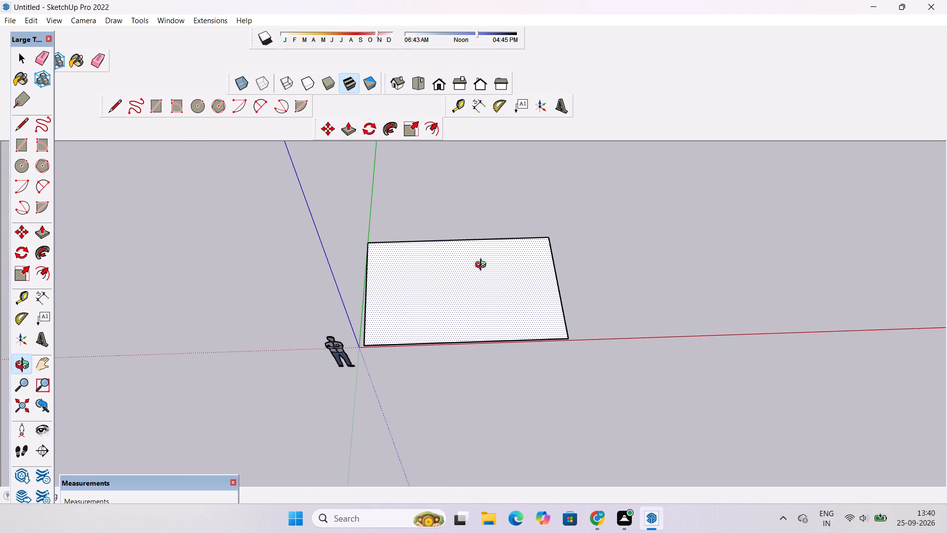
left_click_drag(483, 332, 488, 315, "shift")
scroll(482, 311, "up", 5)
scroll(482, 311, "down", 4)
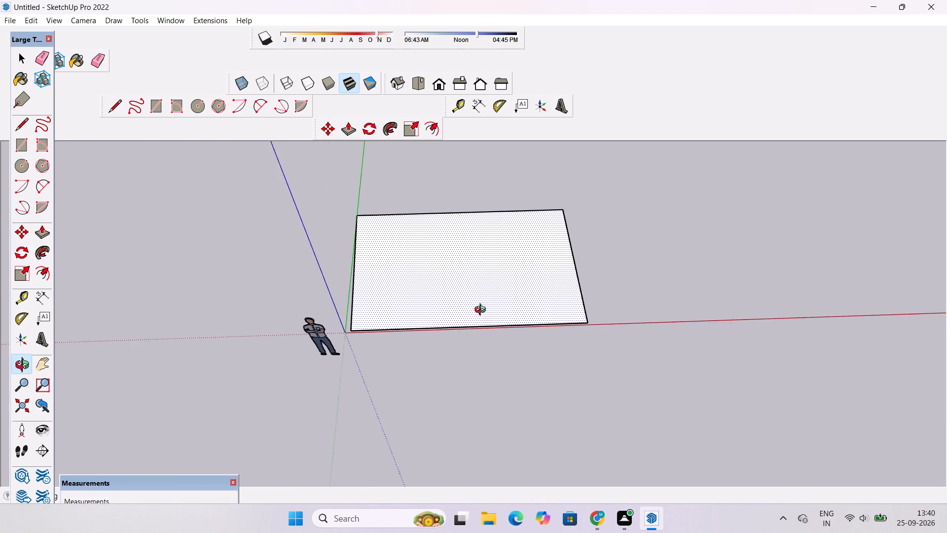
left_click_drag(481, 305, 469, 358)
key("space")
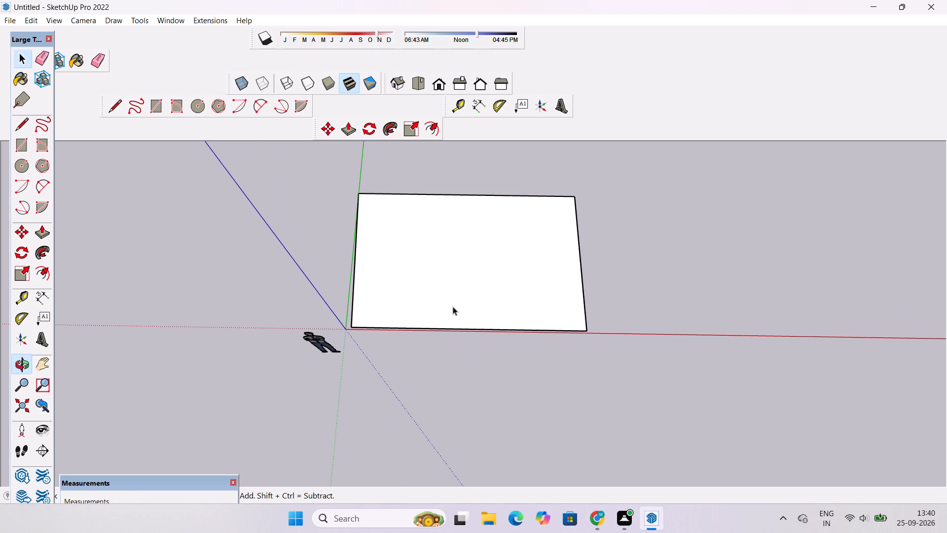
triple_click(453, 304)
key("m")
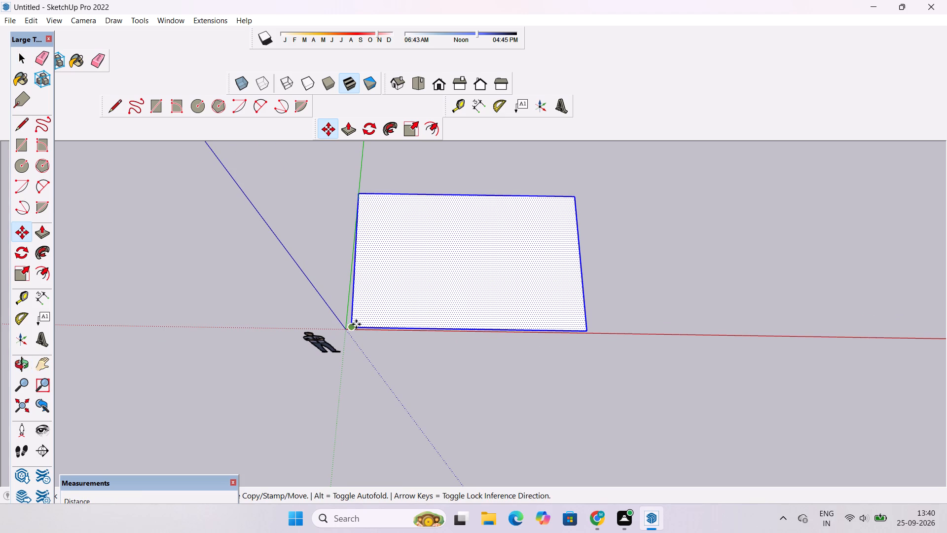
left_click(353, 326)
scroll(420, 328, "down", 6)
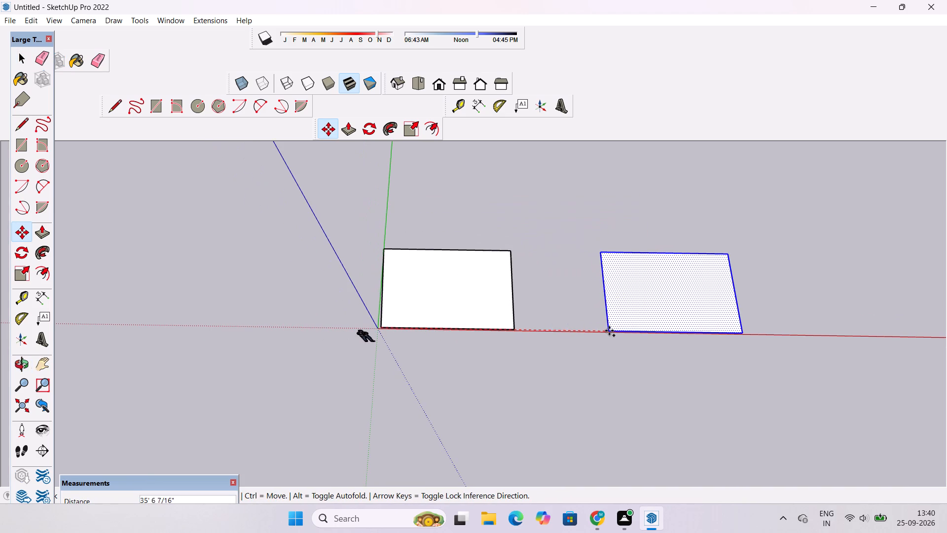
left_click(612, 331)
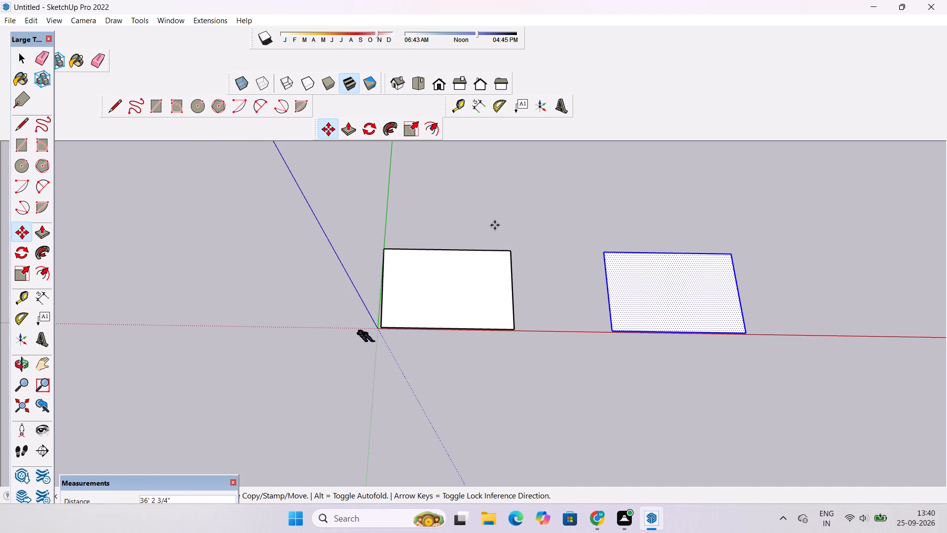
key("space")
left_click(616, 198)
Examine both rectangular faces from oblique and near-overhead angles, checking their spacing and alignment along the red axis.
key("o")
scroll(586, 316, "up", 4)
left_click_drag(612, 368, 652, 339)
scroll(653, 336, "down", 5)
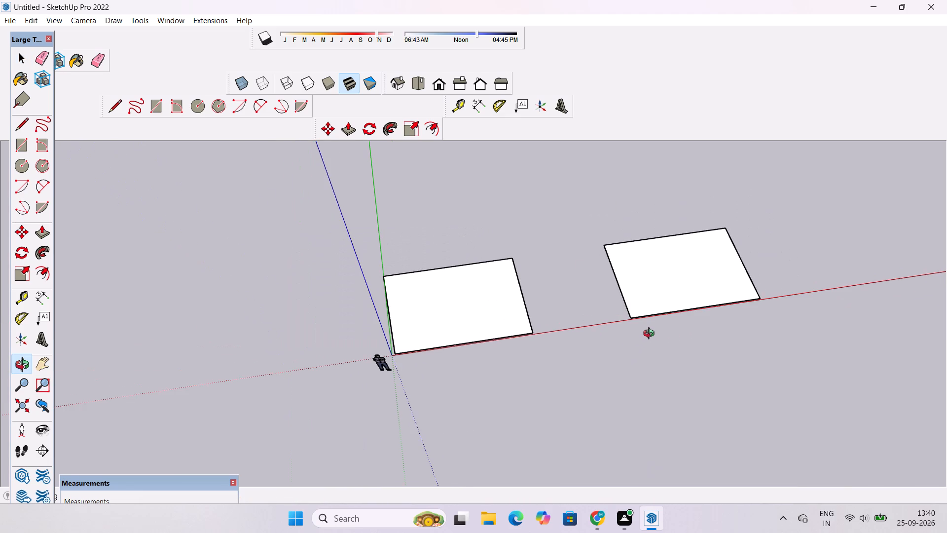
scroll(651, 335, "down", 2)
left_click_drag(651, 343, 651, 352)
scroll(651, 352, "up", 3)
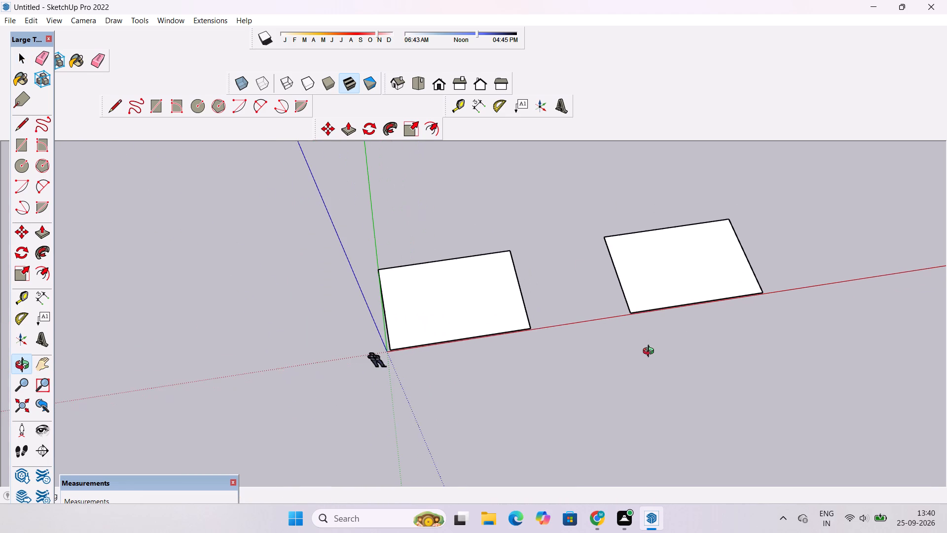
scroll(651, 352, "down", 3)
scroll(651, 352, "up", 2)
scroll(651, 352, "down", 2)
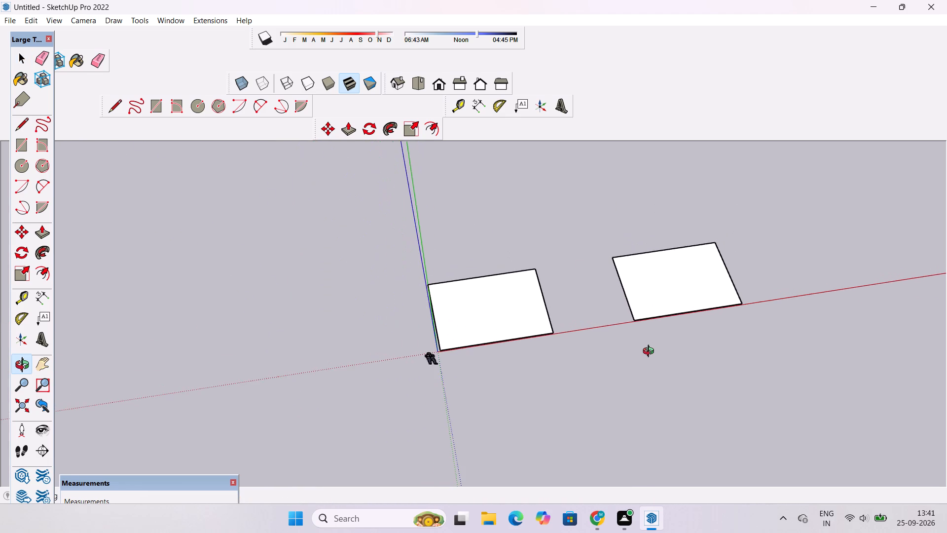
scroll(651, 352, "down", 1)
left_click_drag(646, 366, 627, 342)
scroll(610, 342, "up", 3)
left_click_drag(592, 358, 698, 411)
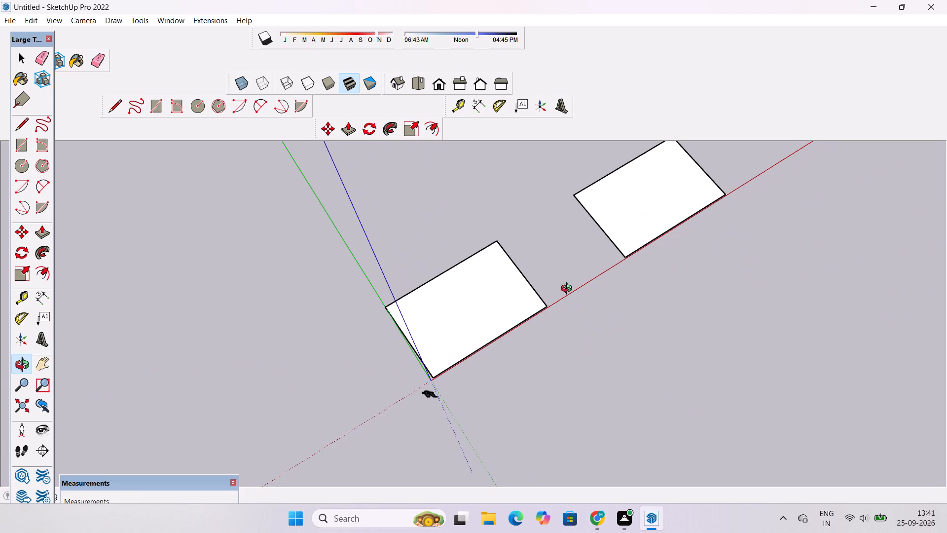
scroll(569, 290, "up", 3)
left_click_drag(622, 364, 596, 341)
left_click_drag(592, 333, 592, 362)
scroll(594, 355, "down", 6)
left_click_drag(623, 376, 560, 352)
scroll(561, 351, "up", 4)
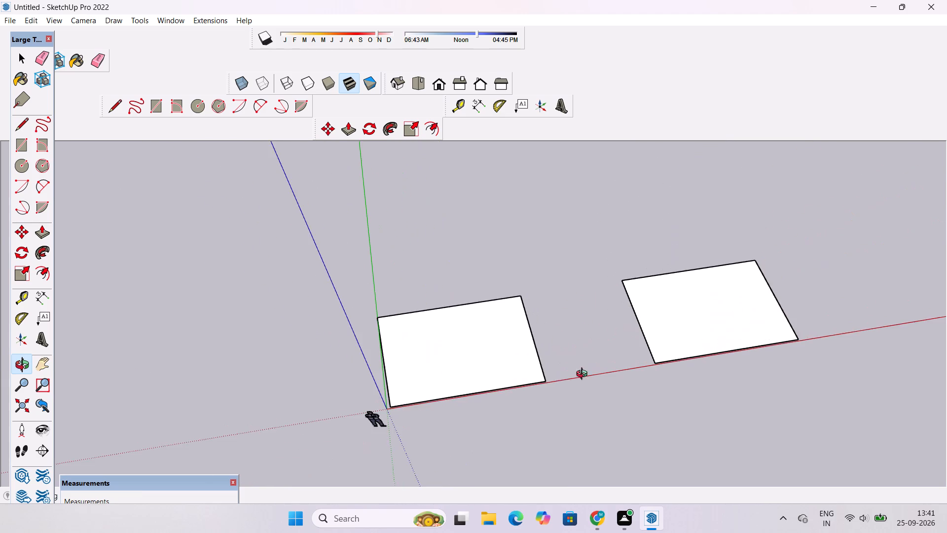
left_click_drag(600, 394, 600, 347, "shift")
left_click_drag(546, 368, 616, 386)
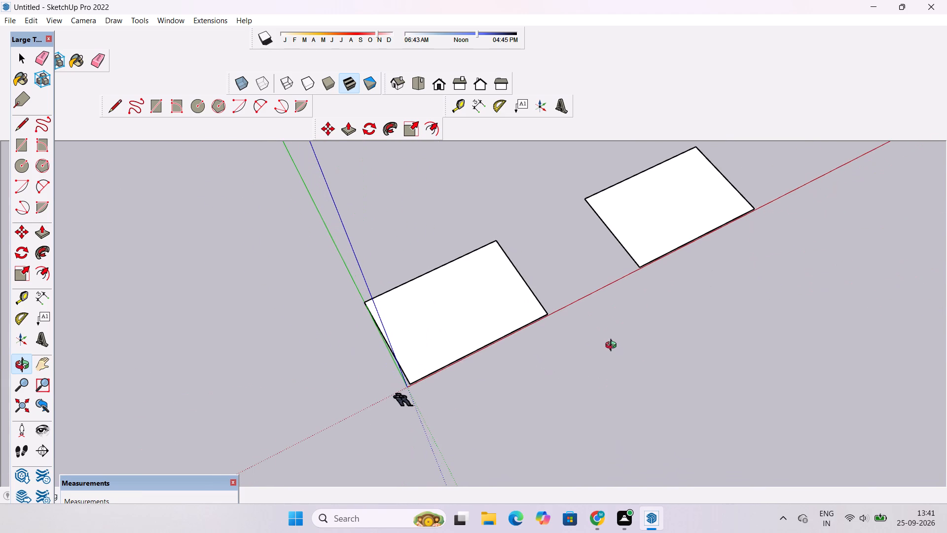
left_click_drag(613, 346, 617, 356, "shift")
left_click(620, 367)
left_click_drag(619, 372, 605, 348)
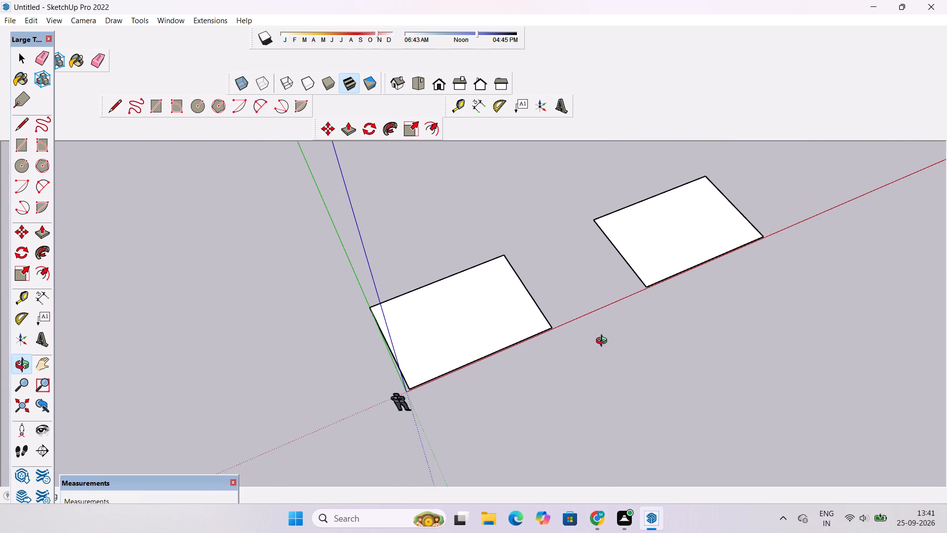
scroll(604, 342, "down", 3)
left_click_drag(612, 358, 613, 347, "shift")
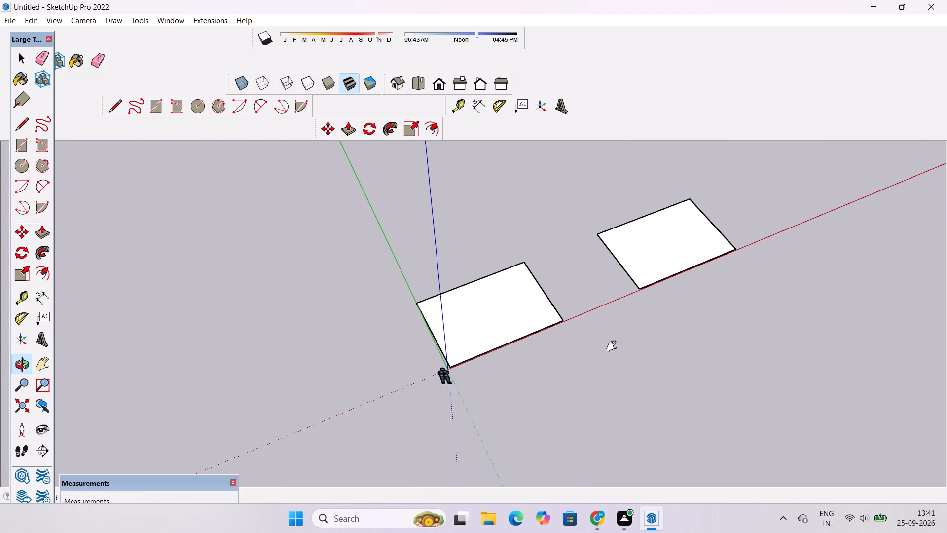
scroll(608, 335, "up", 1)
left_click_drag(601, 349, 617, 380)
scroll(601, 359, "up", 3)
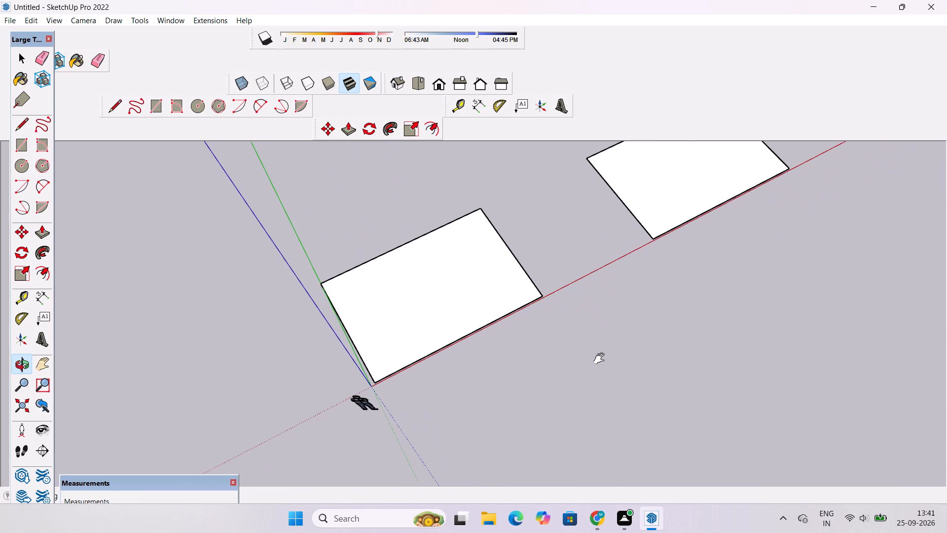
scroll(601, 359, "up", 1)
left_click_drag(609, 375, 729, 314)
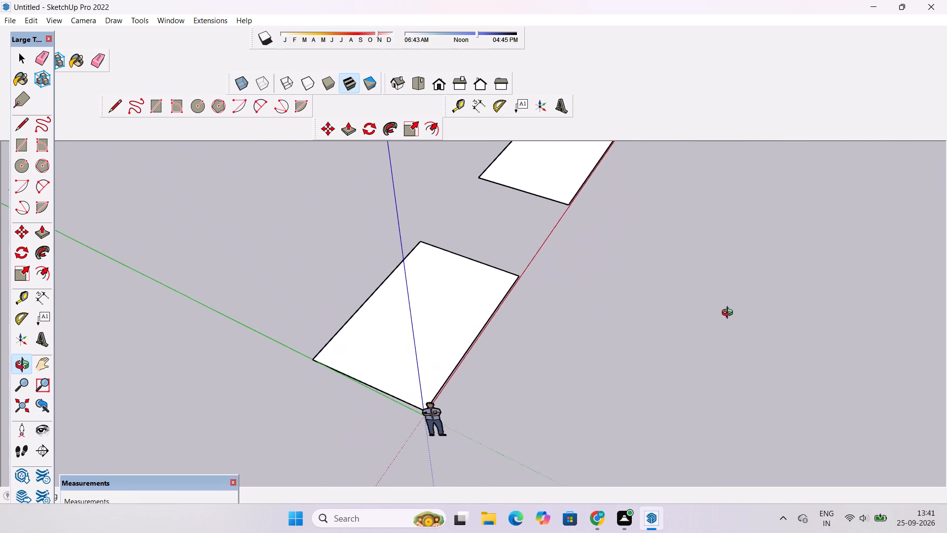
left_click_drag(729, 314, 640, 335)
scroll(641, 319, "down", 5)
scroll(642, 318, "up", 4)
scroll(642, 318, "down", 4)
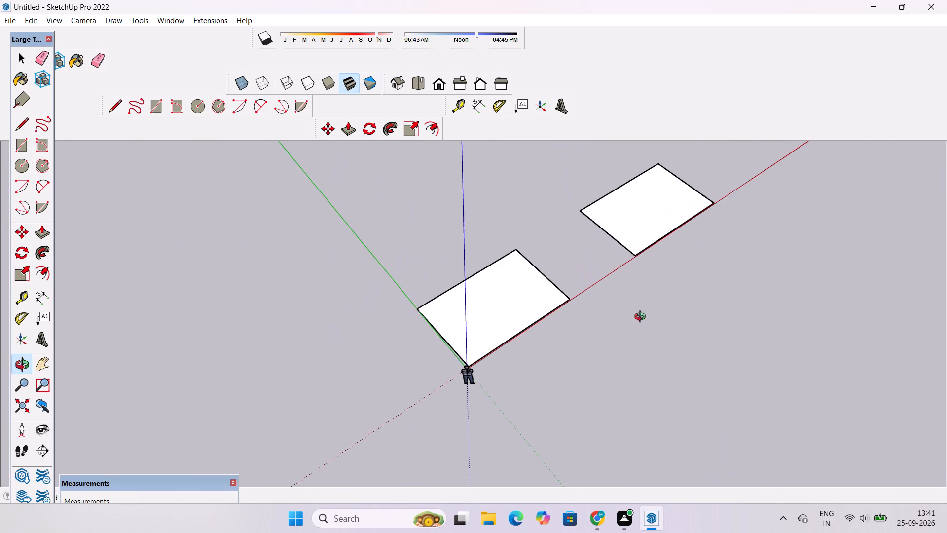
scroll(642, 317, "down", 6)
left_click_drag(651, 315, 594, 437)
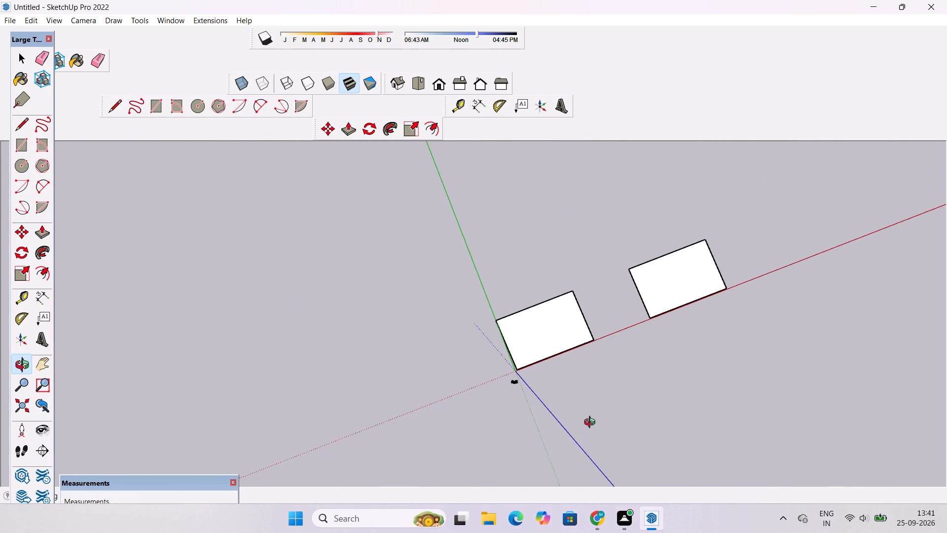
scroll(586, 416, "up", 4)
left_click_drag(562, 408, 478, 291)
left_click_drag(524, 370, 525, 310, "shift")
scroll(523, 322, "up", 4)
left_click_drag(523, 322, 556, 382, "shift")
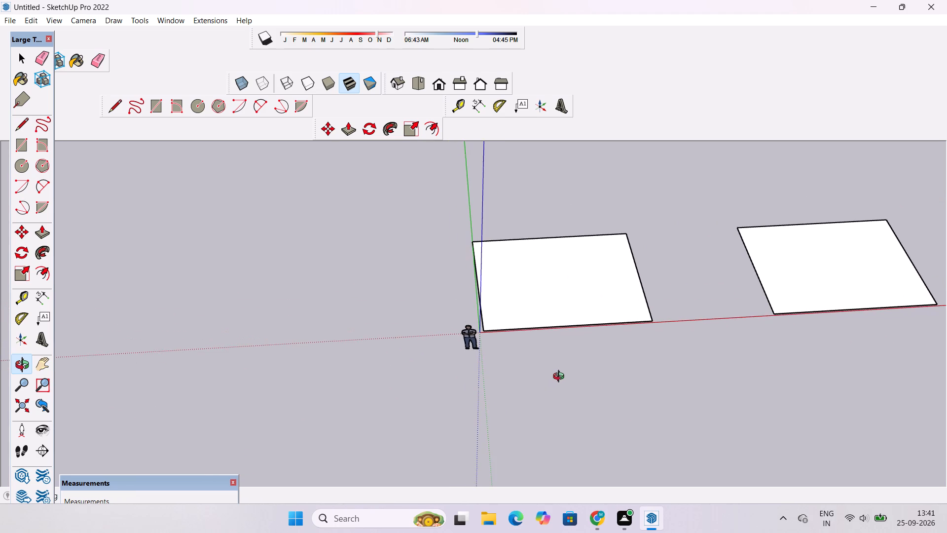
left_click_drag(561, 378, 677, 309)
scroll(594, 305, "up", 5)
left_click_drag(594, 305, 563, 351, "shift")
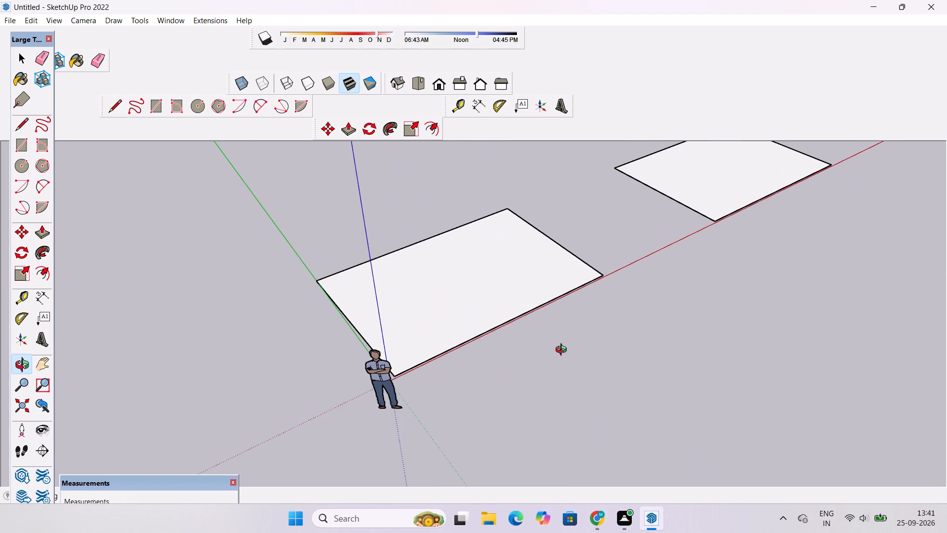
scroll(563, 351, "up", 2)
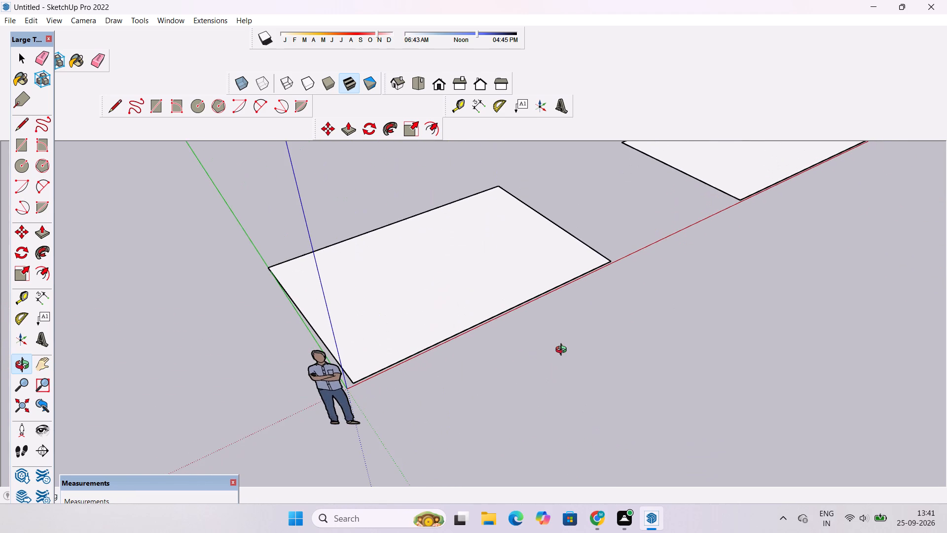
scroll(563, 351, "down", 5)
left_click_drag(571, 345, 570, 350, "shift")
left_click_drag(563, 362, 511, 375)
scroll(515, 356, "up", 3)
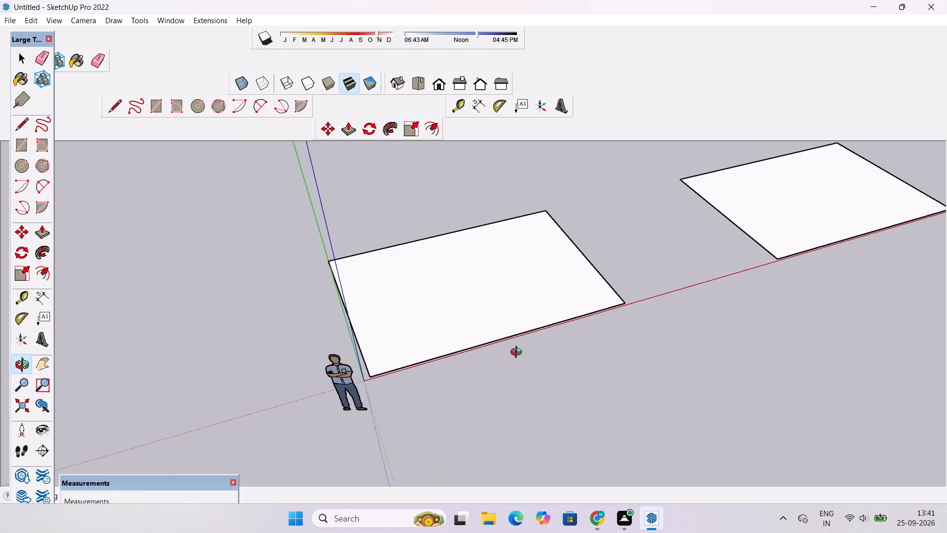
left_click_drag(519, 353, 471, 363)
left_click_drag(471, 363, 479, 329, "shift")
scroll(480, 329, "down", 4)
left_click_drag(482, 327, 491, 406)
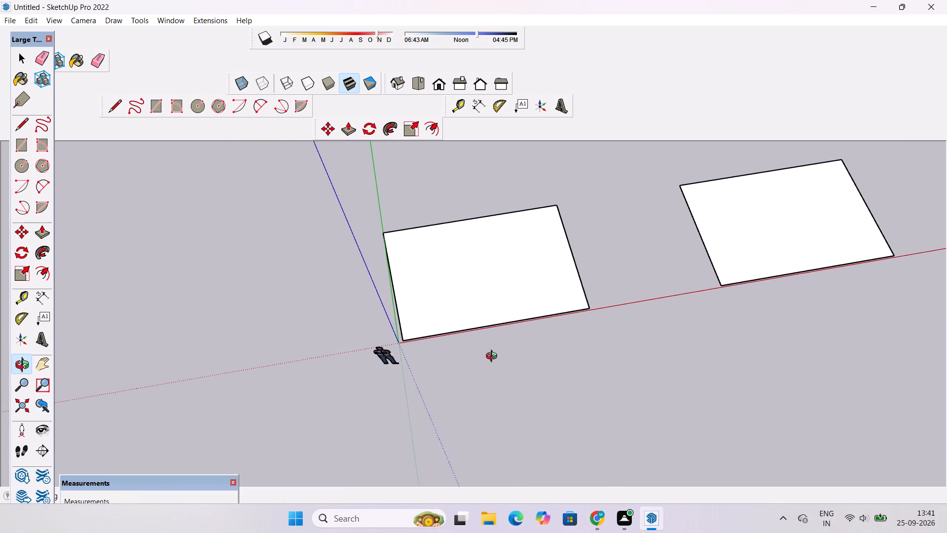
left_click_drag(491, 345, 462, 379, "shift")
scroll(464, 367, "up", 3)
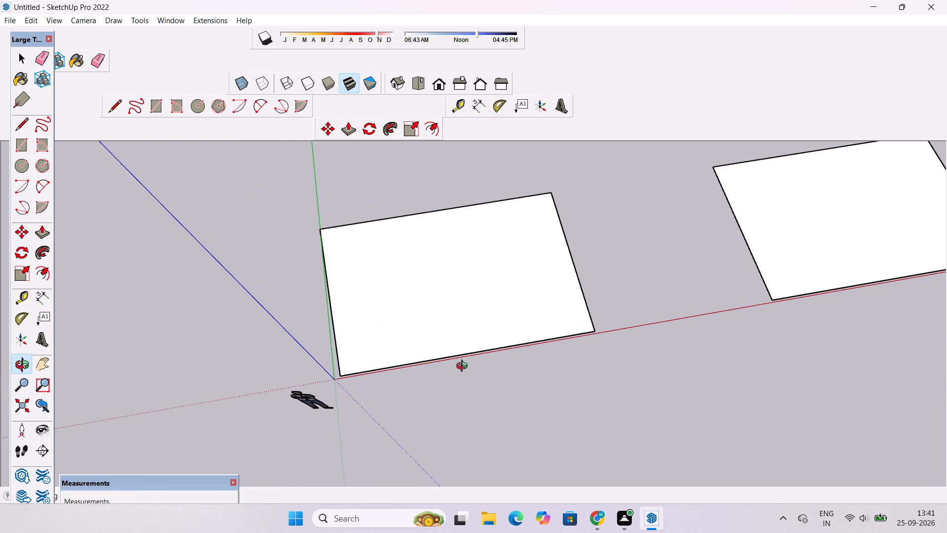
scroll(465, 367, "down", 5)
left_click_drag(475, 365, 441, 364)
left_click_drag(457, 385, 472, 329)
left_click_drag(468, 339, 508, 360, "shift")
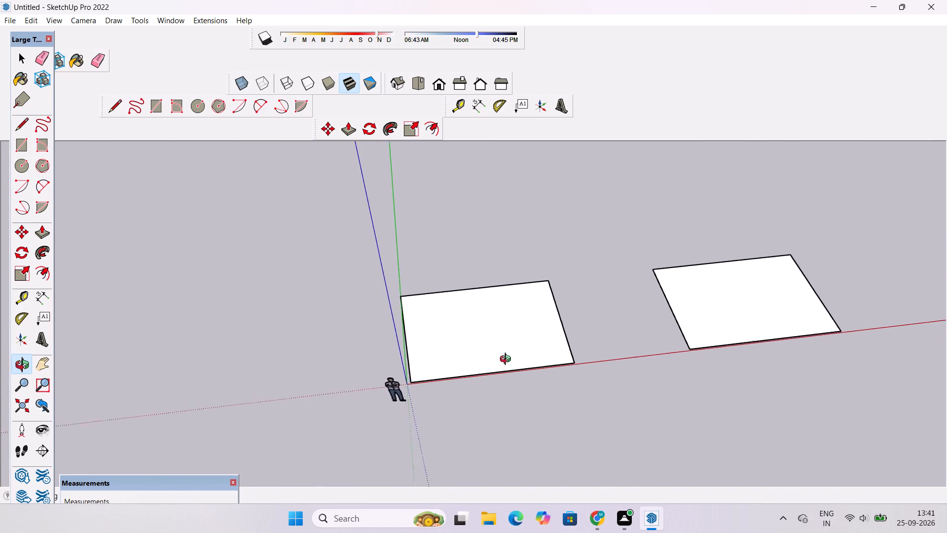
left_click_drag(508, 360, 529, 356, "shift")
Push/Pull the rectangle nearest the origin upward 1' to form a thin slab.
key("space")
left_click(518, 346)
key("p")
left_click(518, 346)
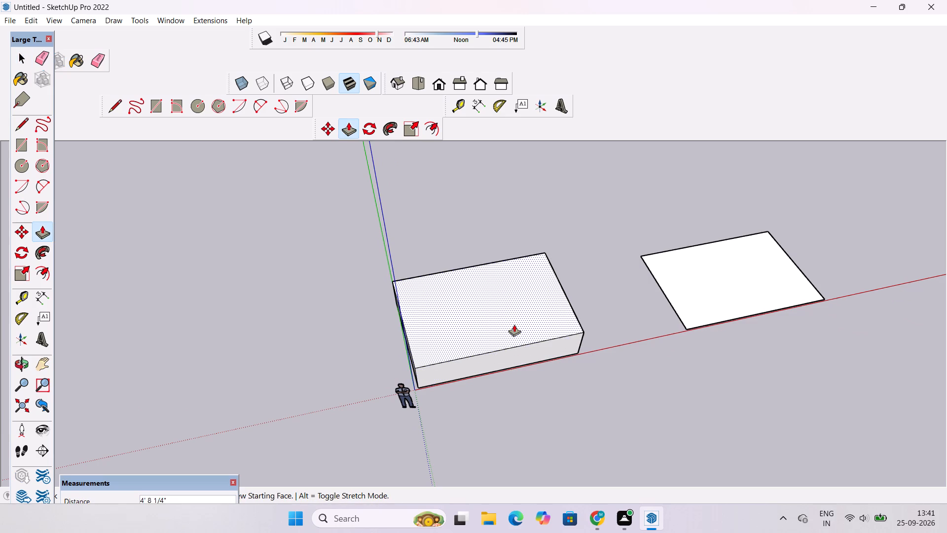
type("1'")
key("Return")
key("space")
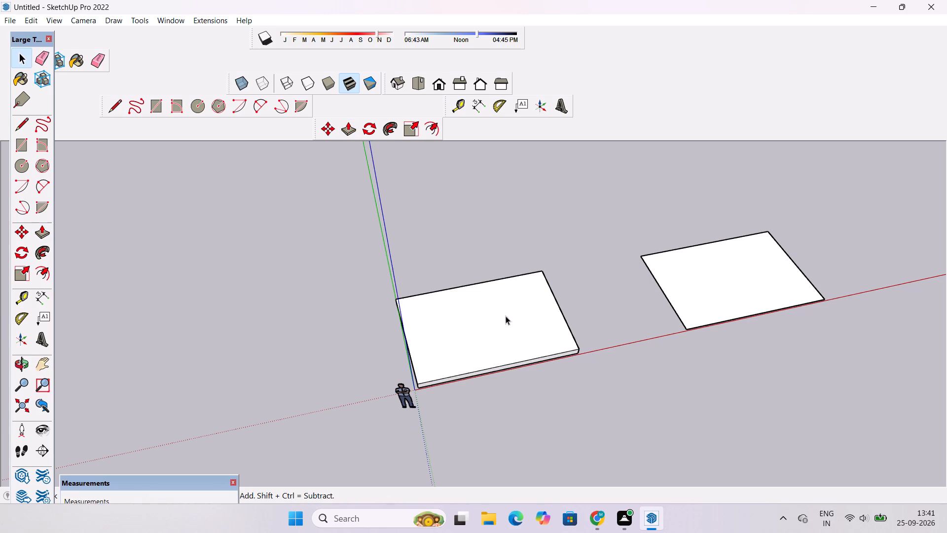
Examine the slab beside the flat copied rectangle from low and high angles, comparing its thickness with the scale figure.
key("o")
scroll(502, 307, "down", 7)
left_click_drag(536, 355, 450, 305)
scroll(500, 349, "up", 6)
scroll(500, 349, "down", 4)
left_click_drag(486, 376, 492, 382)
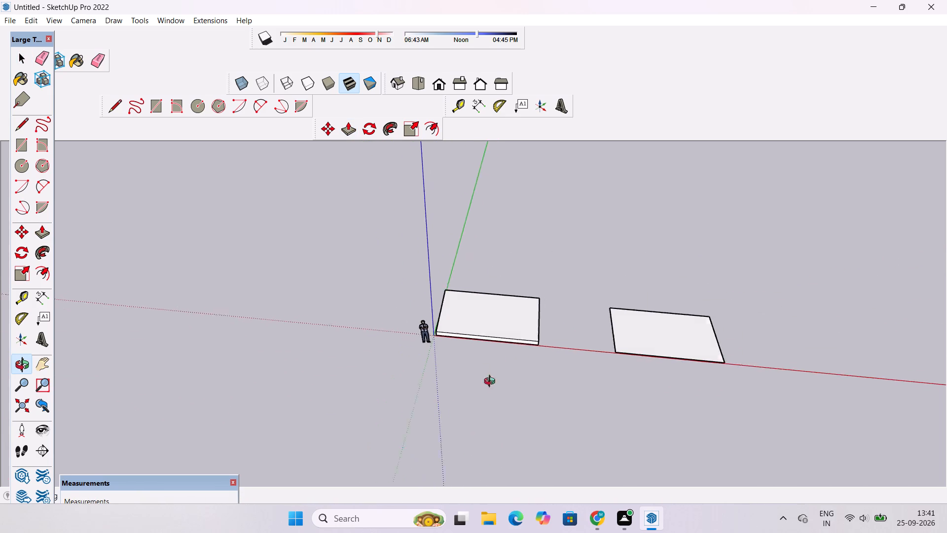
left_click_drag(492, 382, 540, 272)
scroll(516, 328, "up", 9)
scroll(508, 307, "down", 6)
left_click_drag(545, 304, 548, 405)
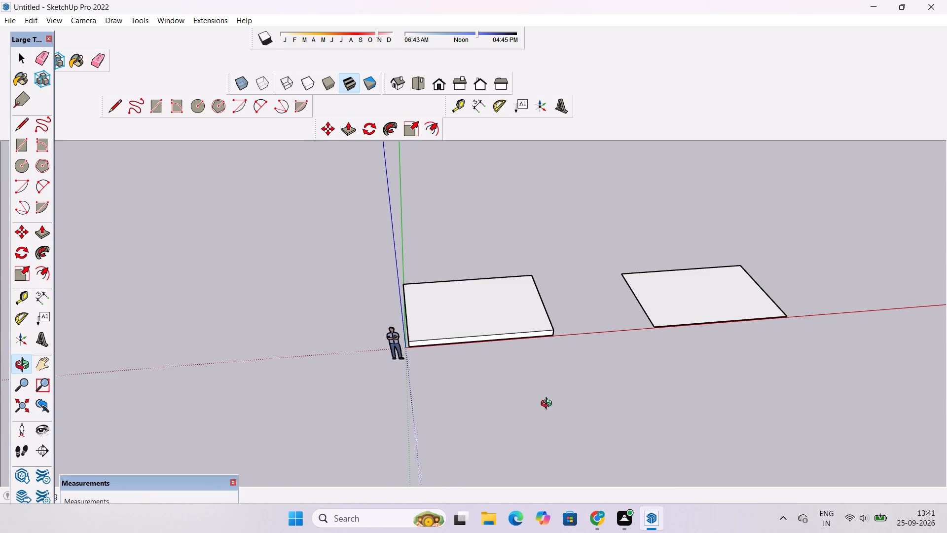
scroll(536, 378, "down", 5)
scroll(570, 354, "up", 4)
left_click_drag(562, 348, 429, 378, "shift")
left_click_drag(346, 426, 457, 484)
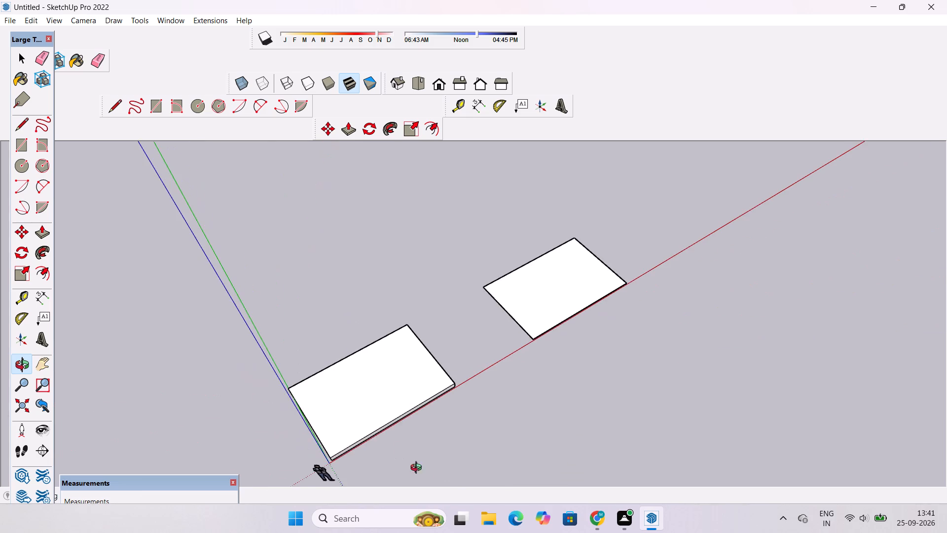
Undo the slab's last Push/Pull and extrude the rectangle nearest the origin upward 9" instead.
scroll(400, 443, "up", 3)
left_click_drag(397, 419, 401, 339, "shift")
scroll(402, 336, "down", 4, "shift")
left_click_drag(418, 385, 351, 321)
scroll(358, 324, "up", 8)
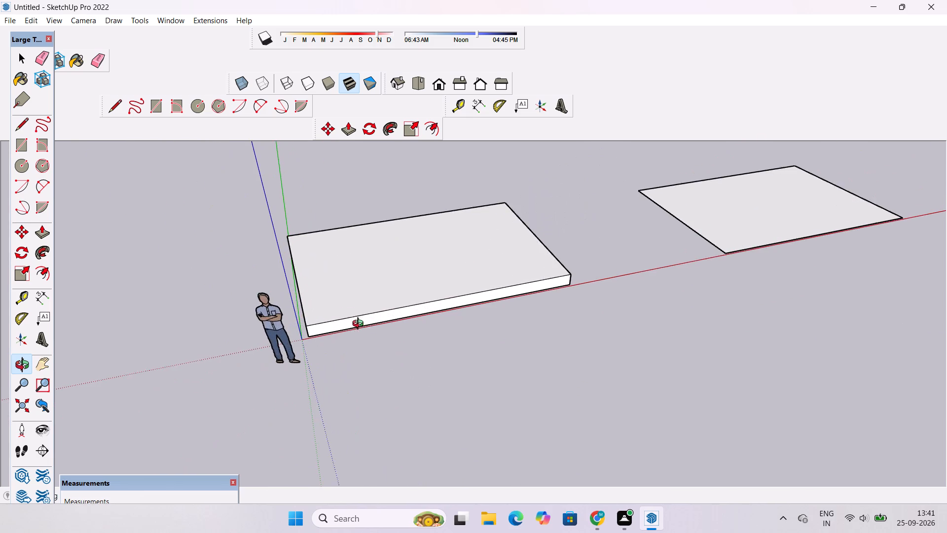
left_click_drag(368, 325, 332, 330)
scroll(334, 329, "up", 3)
key("ctrl+z")
key("p")
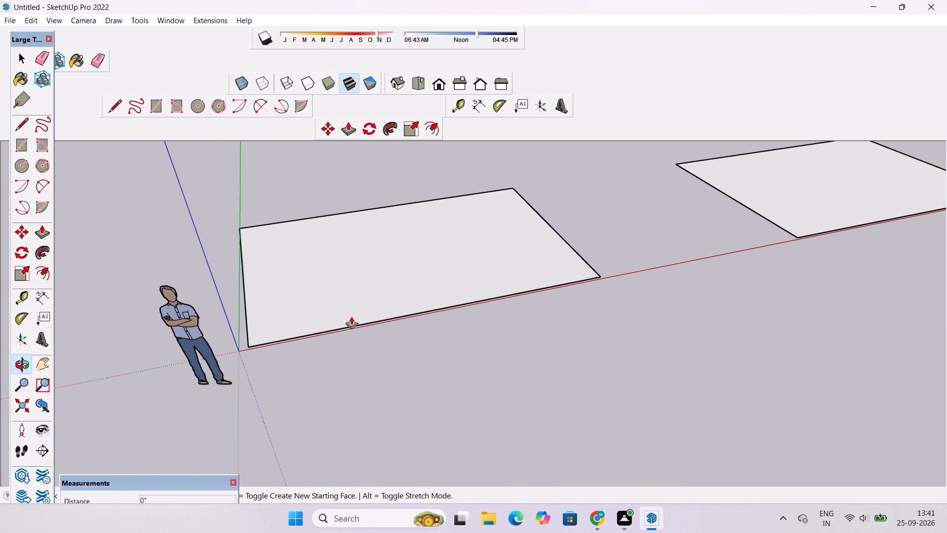
left_click(362, 303)
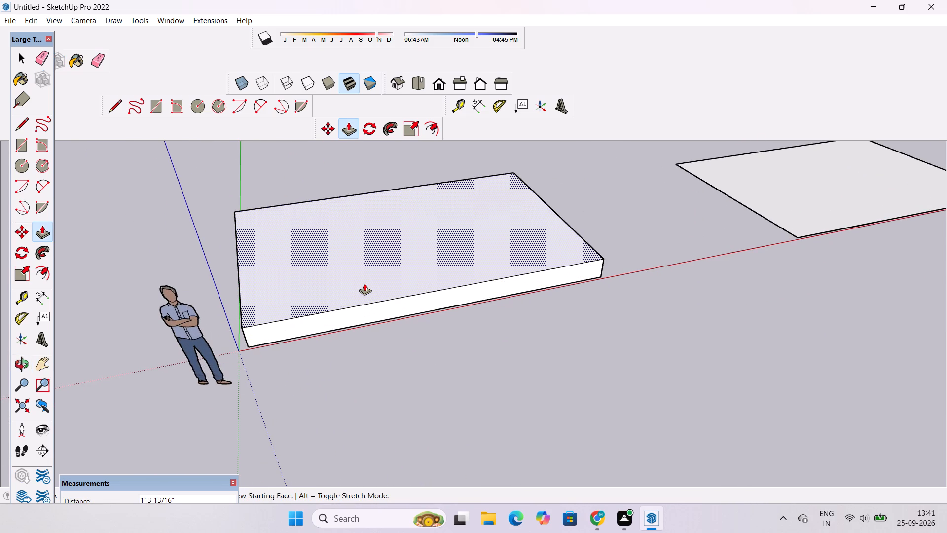
type("9\"")
key("Return")
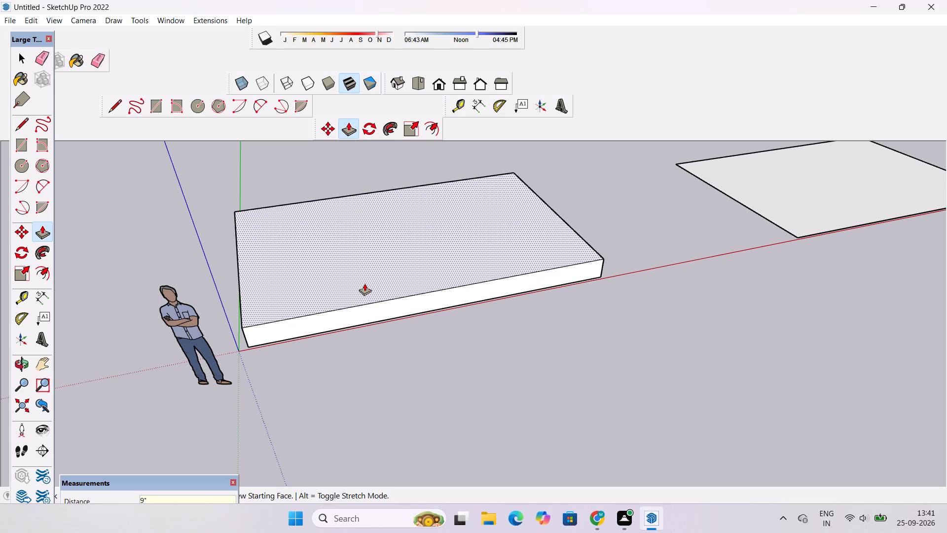
key("space")
Examine the 9" slab beside the flat copied rectangle from high and low angles, comparing it with the scale figure.
scroll(360, 278, "down", 7)
scroll(359, 281, "up", 4)
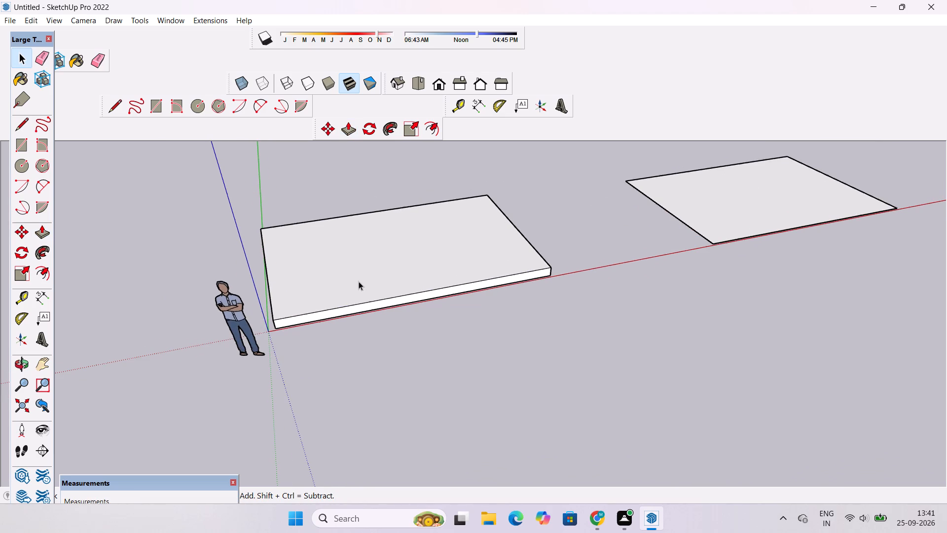
key("o")
scroll(359, 283, "down", 5)
left_click_drag(366, 304, 461, 388)
scroll(424, 354, "up", 3)
left_click_drag(413, 352, 343, 351)
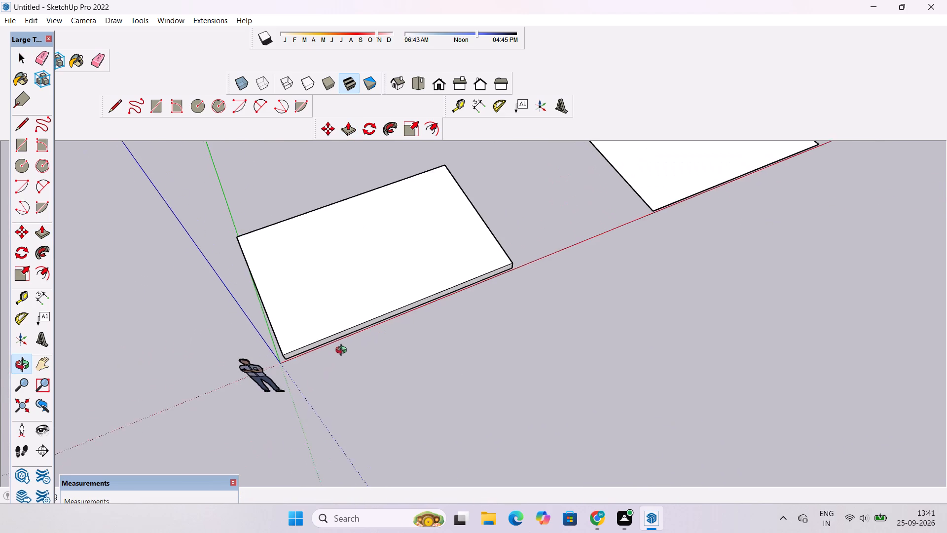
left_click_drag(343, 351, 340, 350)
scroll(340, 350, "up", 4)
scroll(340, 350, "down", 5)
scroll(340, 350, "up", 3)
scroll(340, 350, "down", 4)
scroll(340, 350, "up", 1)
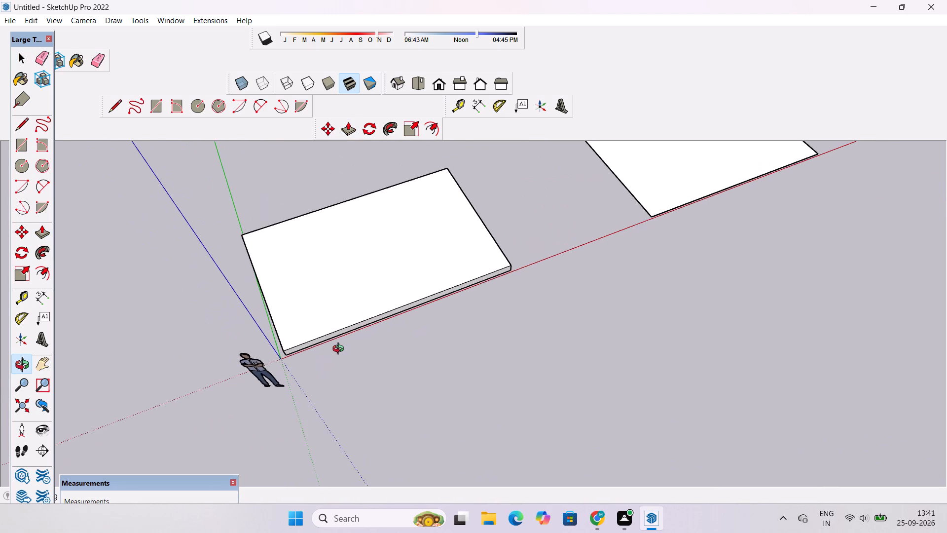
scroll(340, 350, "down", 8)
scroll(339, 336, "up", 5)
left_click_drag(357, 373, 355, 358)
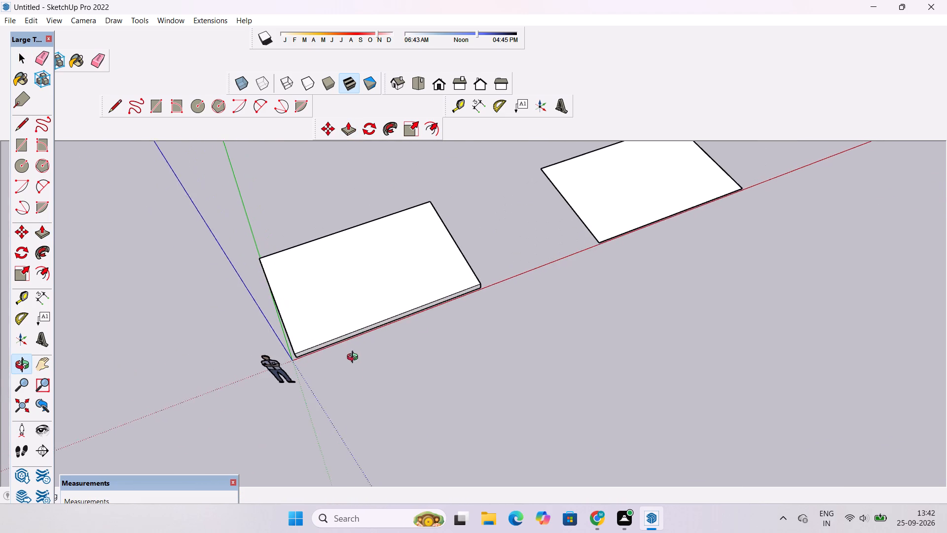
left_click_drag(355, 358, 354, 352)
left_click_drag(354, 372, 361, 354, "shift")
scroll(362, 354, "down", 2)
left_click_drag(367, 364, 385, 315)
left_click_drag(397, 348, 414, 320, "shift")
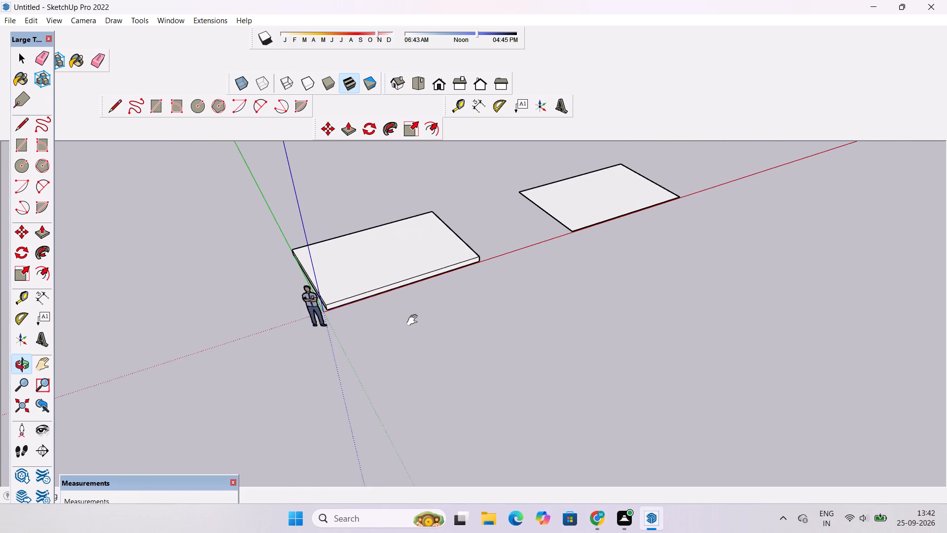
left_click_drag(414, 320, 412, 320, "shift")
scroll(409, 295, "up", 3)
left_click_drag(409, 294, 366, 284)
scroll(327, 280, "up", 5)
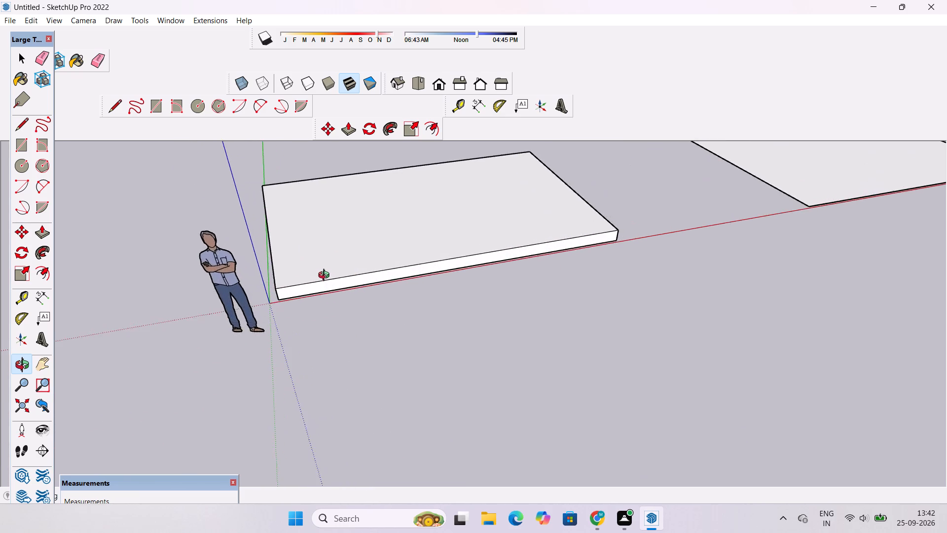
scroll(326, 276, "down", 6)
left_click_drag(332, 290, 342, 324, "shift")
left_click_drag(352, 327, 351, 296)
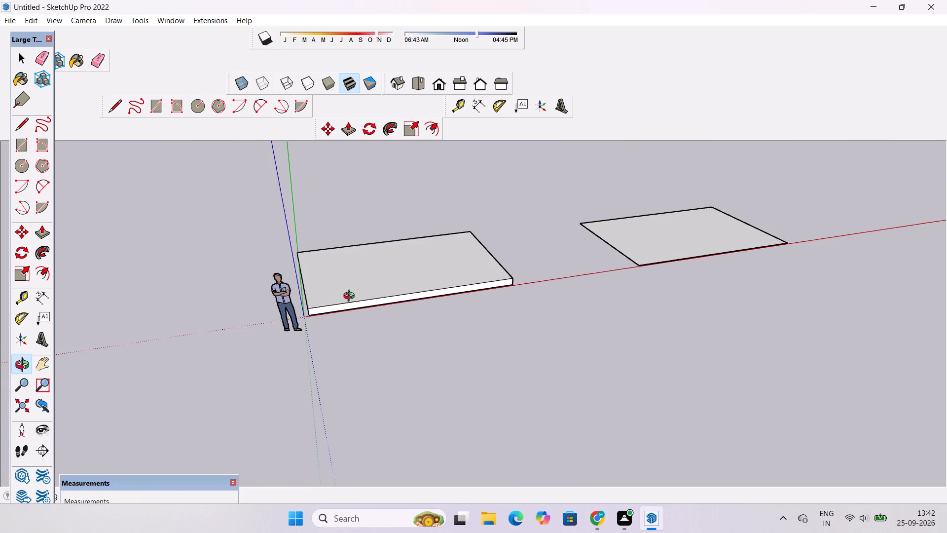
Inspect the slab's front edge and thickness along the red axis from close oblique and low angles.
scroll(352, 308, "up", 3)
left_click_drag(356, 318, 435, 380)
scroll(422, 363, "up", 2)
left_click_drag(425, 365, 412, 363)
left_click_drag(411, 363, 412, 374, "shift")
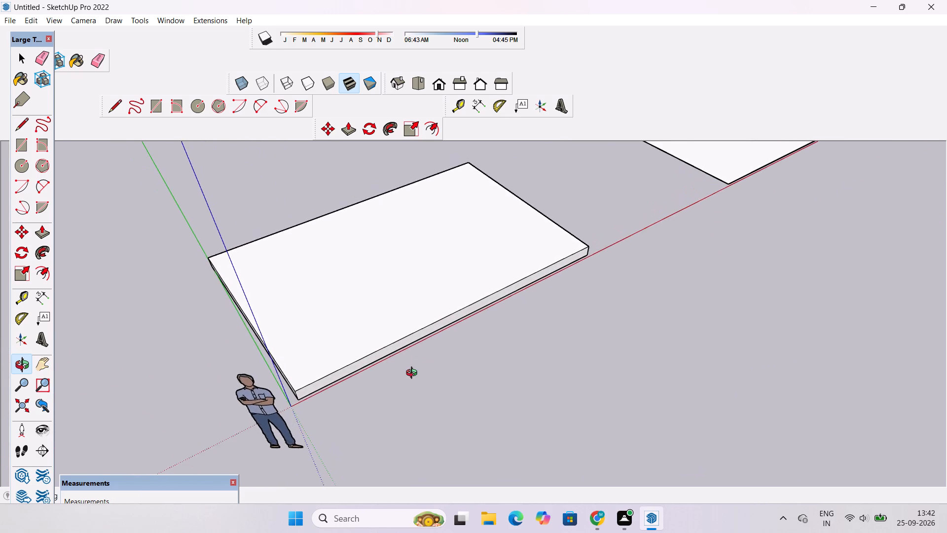
scroll(414, 374, "down", 2)
left_click_drag(426, 375, 414, 330)
scroll(414, 330, "up", 4)
left_click_drag(499, 351, 466, 317)
scroll(463, 313, "down", 1)
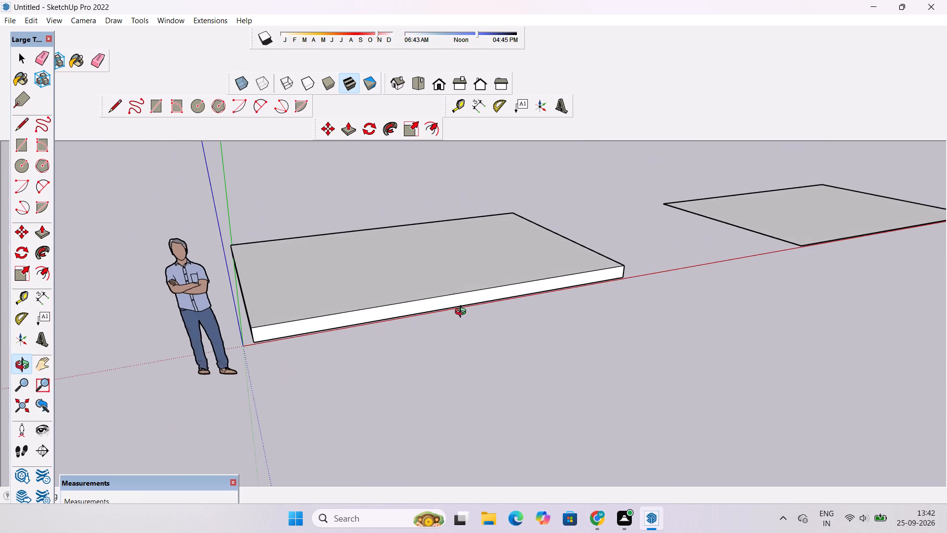
left_click_drag(462, 313, 449, 373)
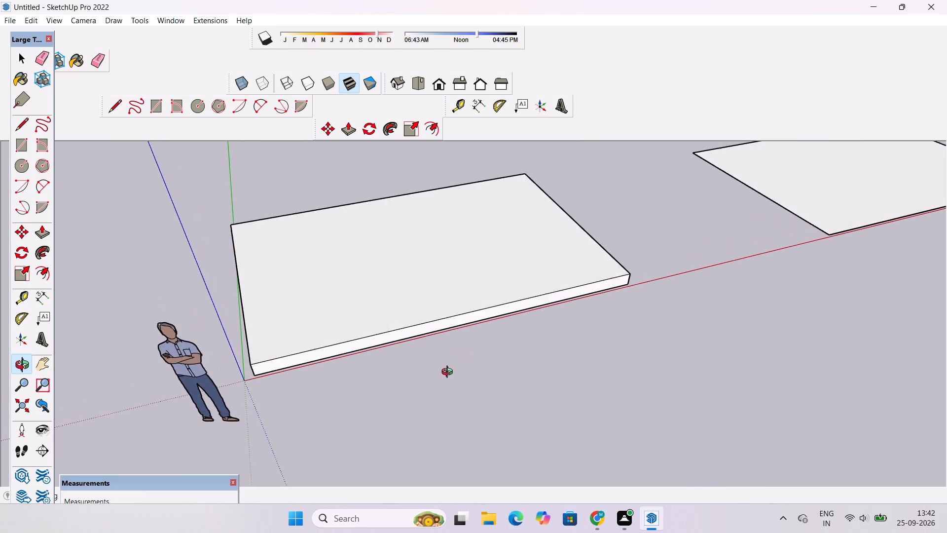
left_click_drag(449, 373, 456, 373)
scroll(459, 365, "down", 3)
left_click_drag(466, 351, 442, 387)
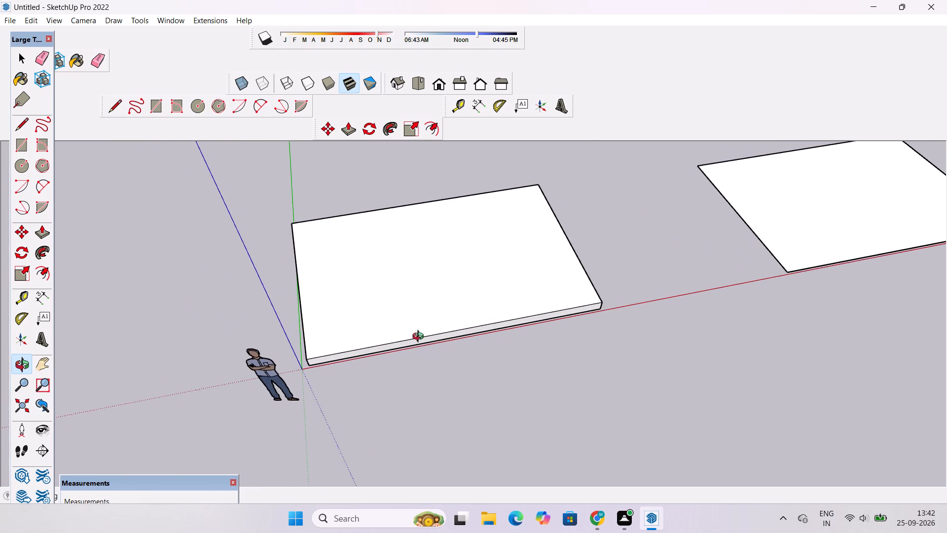
scroll(420, 338, "up", 2)
left_click_drag(420, 338, 438, 372, "shift")
left_click_drag(441, 404, 478, 368)
left_click_drag(479, 374, 477, 366, "shift")
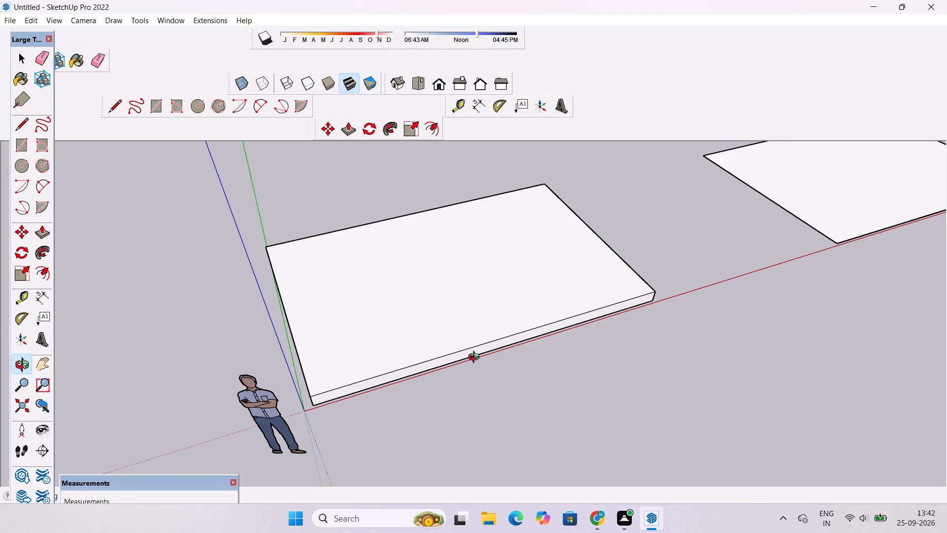
left_click_drag(472, 359, 465, 340, "shift")
left_click_drag(463, 350, 444, 340)
left_click_drag(446, 356, 485, 372, "shift")
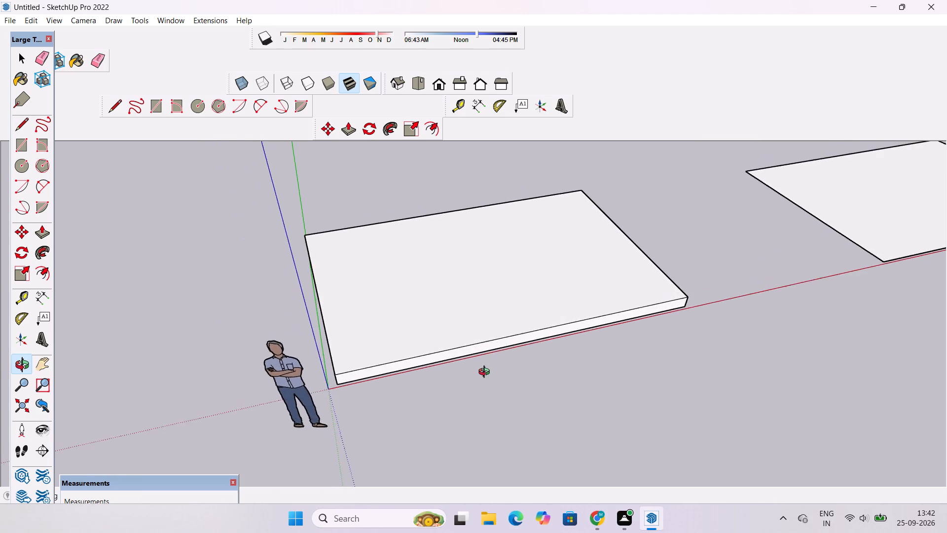
left_click_drag(488, 377, 561, 395)
left_click_drag(555, 393, 497, 379)
left_click_drag(494, 381, 470, 353)
left_click_drag(440, 345, 448, 365)
Examine the slab's top face and its edges along the red and green axes from raised and frontal angles.
scroll(445, 355, "down", 2)
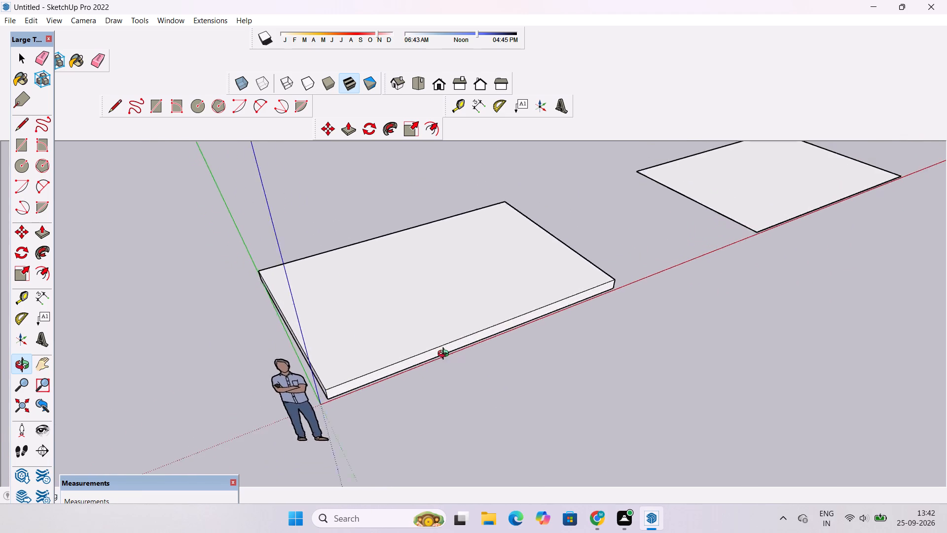
scroll(445, 355, "down", 3)
left_click_drag(446, 358, 457, 407)
scroll(440, 370, "up", 4)
left_click(440, 370, "shift")
left_click_drag(444, 377, 445, 378)
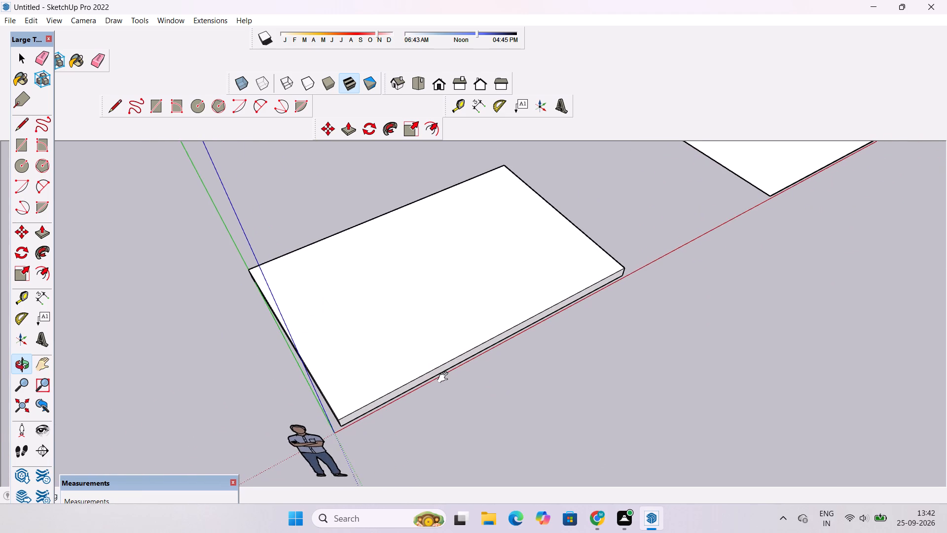
left_click_drag(445, 378, 445, 351)
left_click_drag(446, 359, 465, 377)
scroll(459, 376, "up", 3)
left_click(459, 376, "shift")
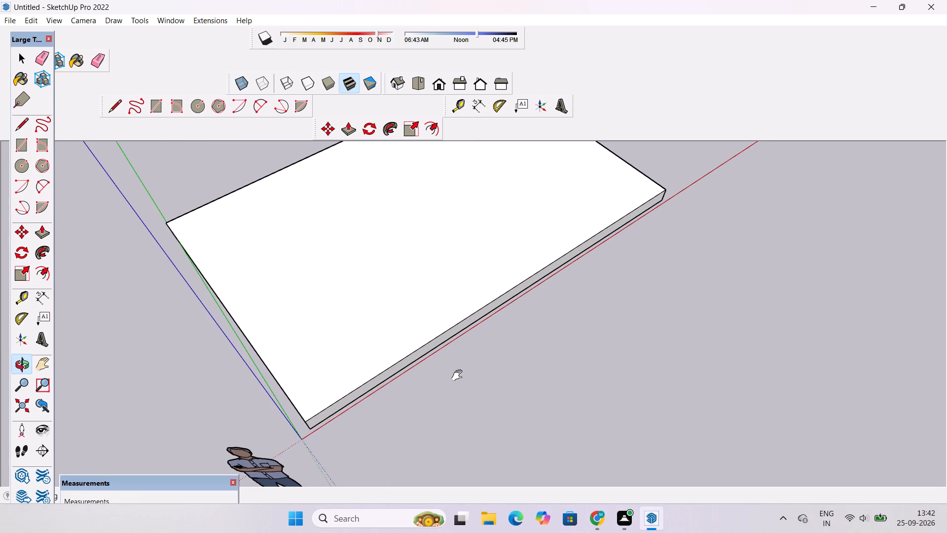
left_click_drag(459, 376, 465, 381)
scroll(461, 369, "down", 4)
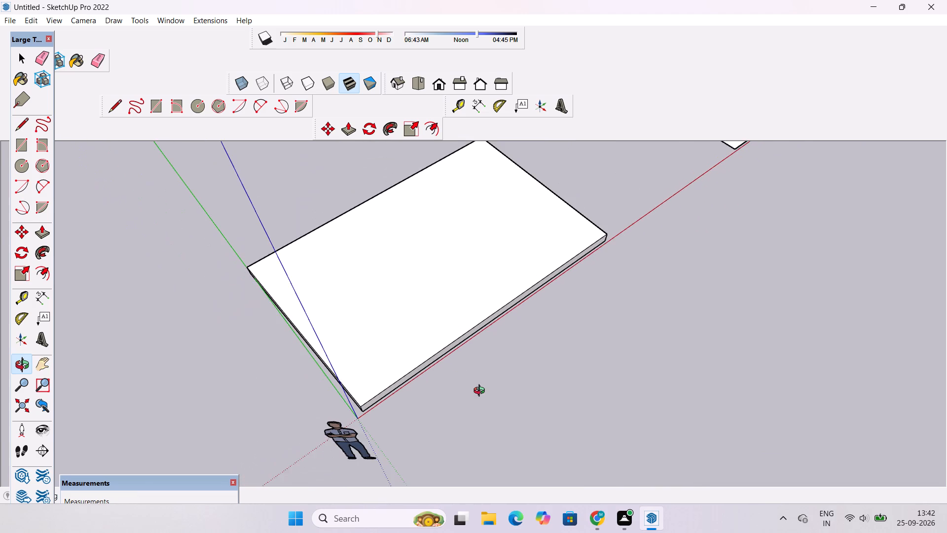
left_click_drag(477, 376, 471, 354)
left_click_drag(471, 353, 475, 368, "shift")
left_click_drag(473, 379, 469, 371)
left_click_drag(469, 371, 468, 379, "shift")
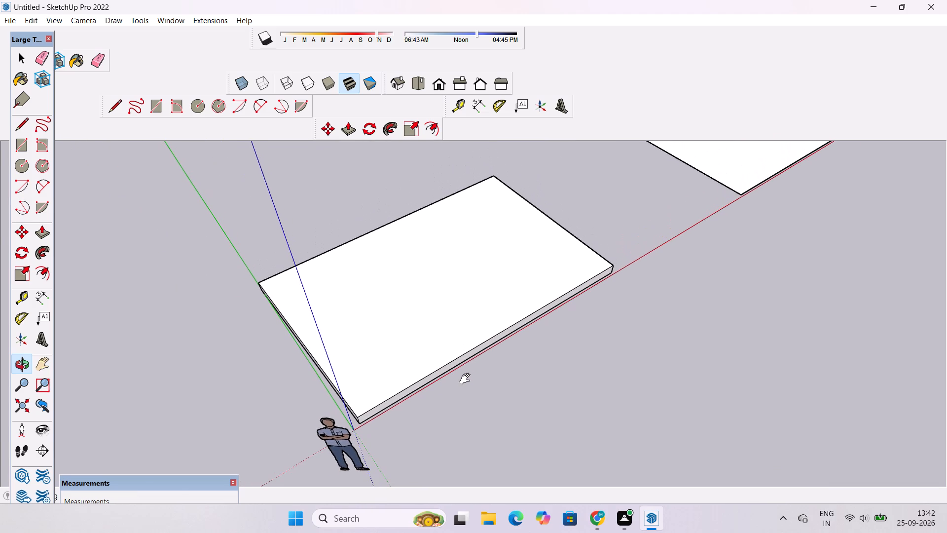
scroll(468, 377, "up", 3)
scroll(468, 377, "down", 5)
left_click_drag(468, 377, 473, 408)
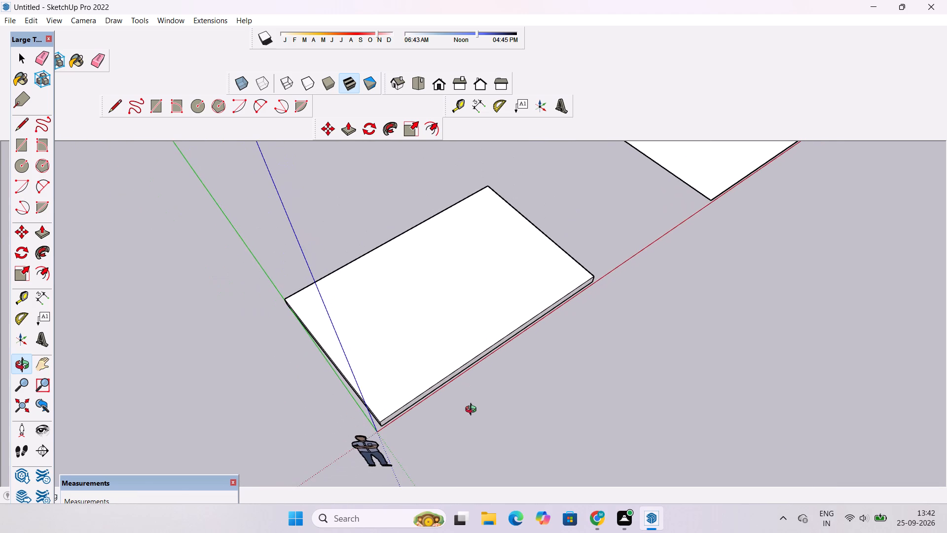
left_click_drag(473, 411, 475, 395)
left_click_drag(479, 410, 388, 341)
left_click_drag(396, 347, 399, 363)
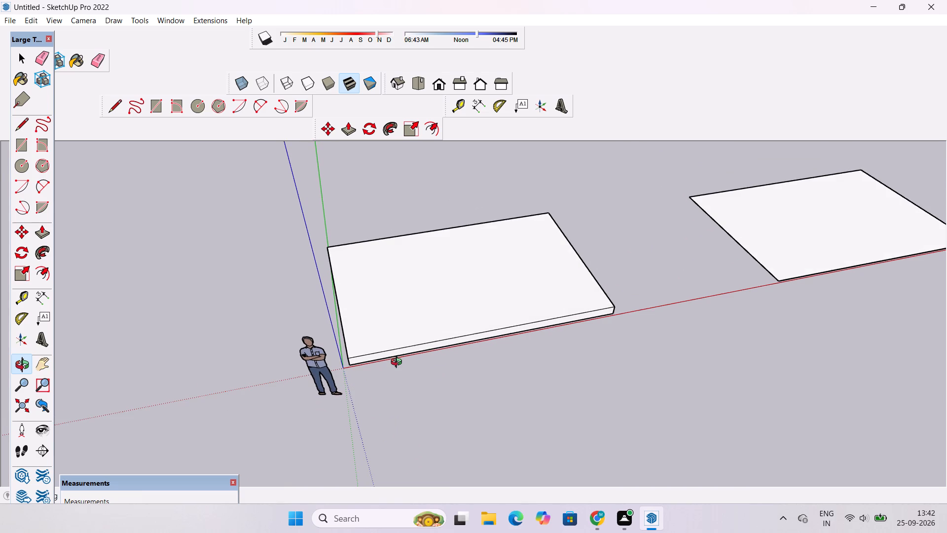
scroll(400, 354, "down", 1)
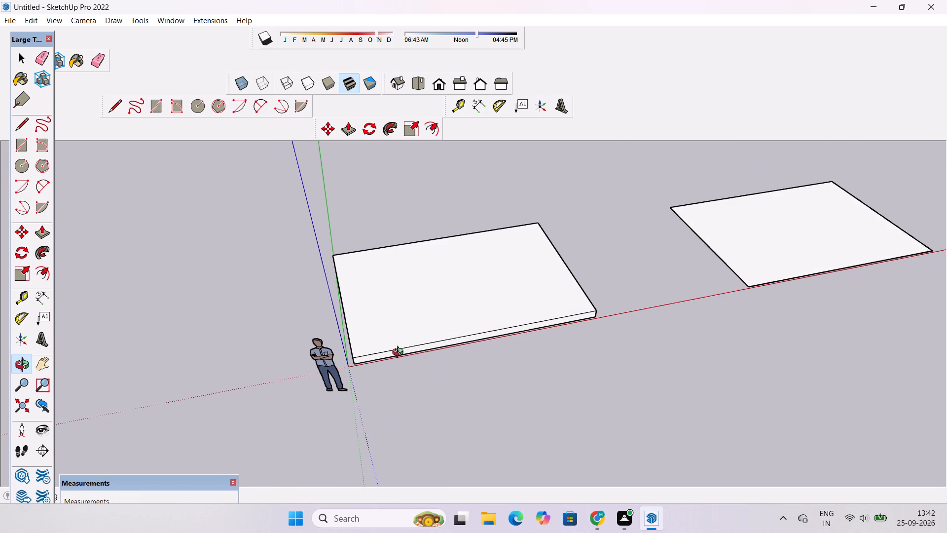
scroll(400, 353, "down", 1)
scroll(400, 352, "up", 5)
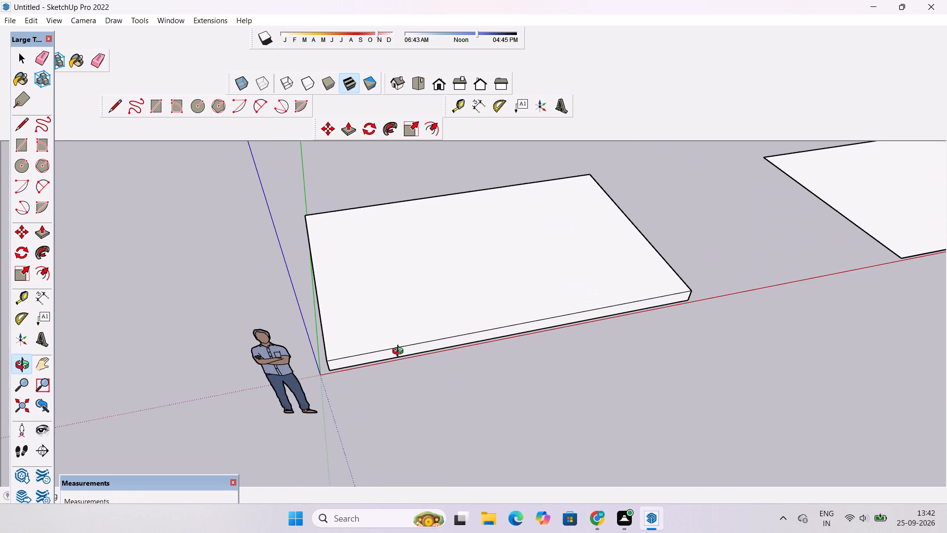
scroll(400, 352, "down", 4)
left_click_drag(400, 352, 334, 396)
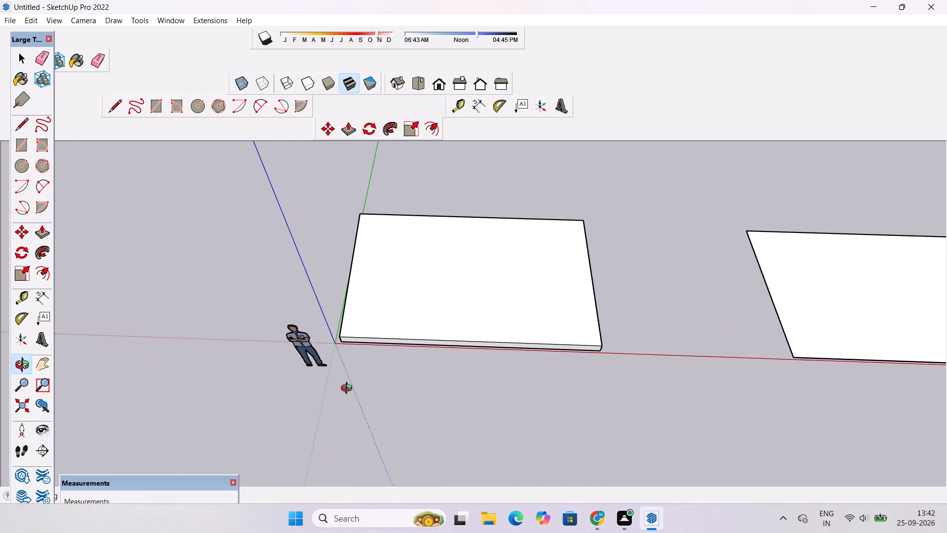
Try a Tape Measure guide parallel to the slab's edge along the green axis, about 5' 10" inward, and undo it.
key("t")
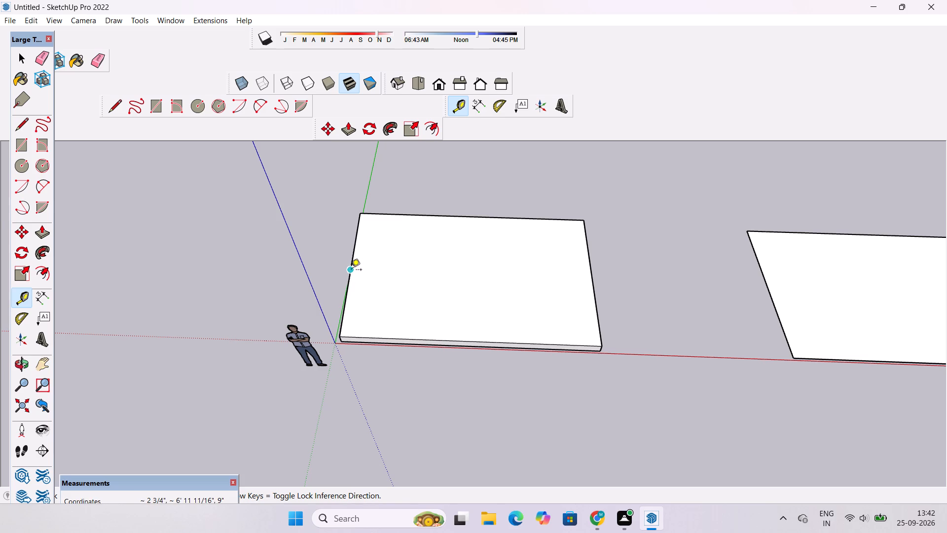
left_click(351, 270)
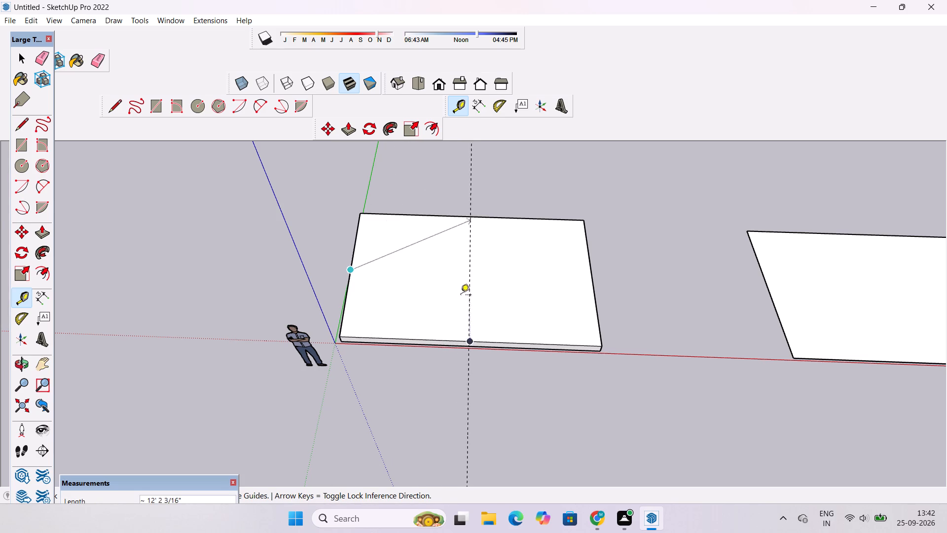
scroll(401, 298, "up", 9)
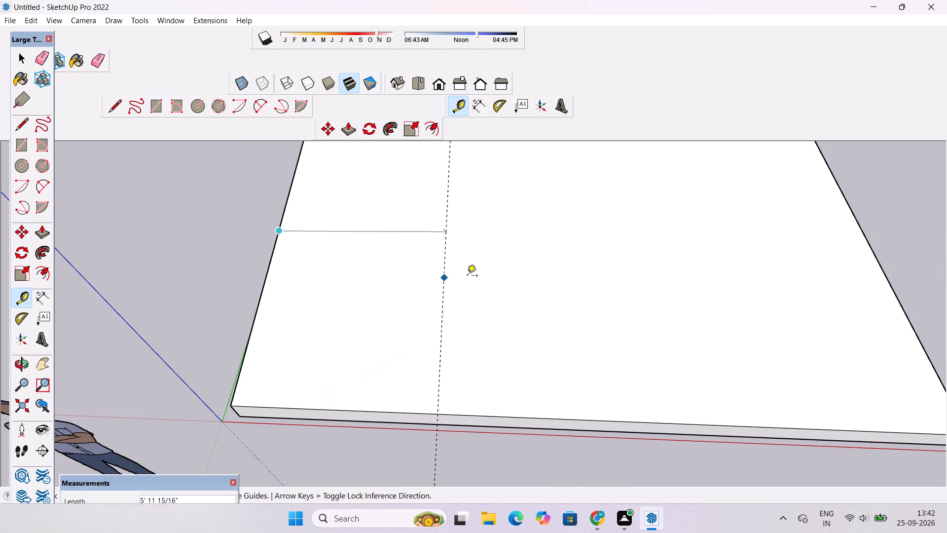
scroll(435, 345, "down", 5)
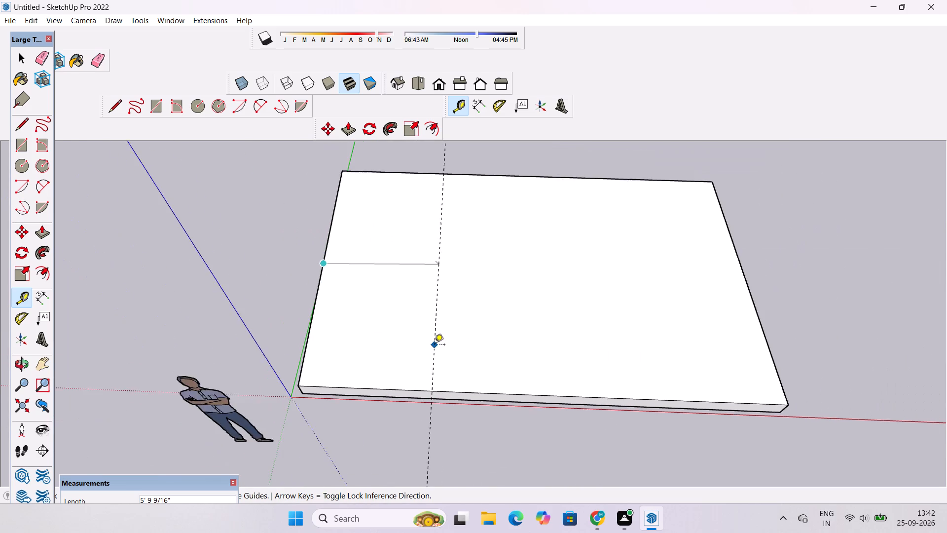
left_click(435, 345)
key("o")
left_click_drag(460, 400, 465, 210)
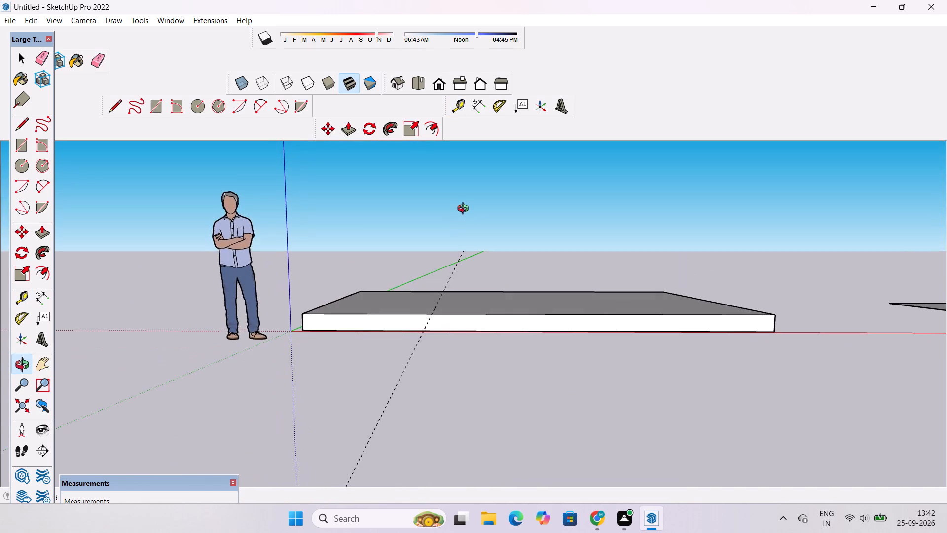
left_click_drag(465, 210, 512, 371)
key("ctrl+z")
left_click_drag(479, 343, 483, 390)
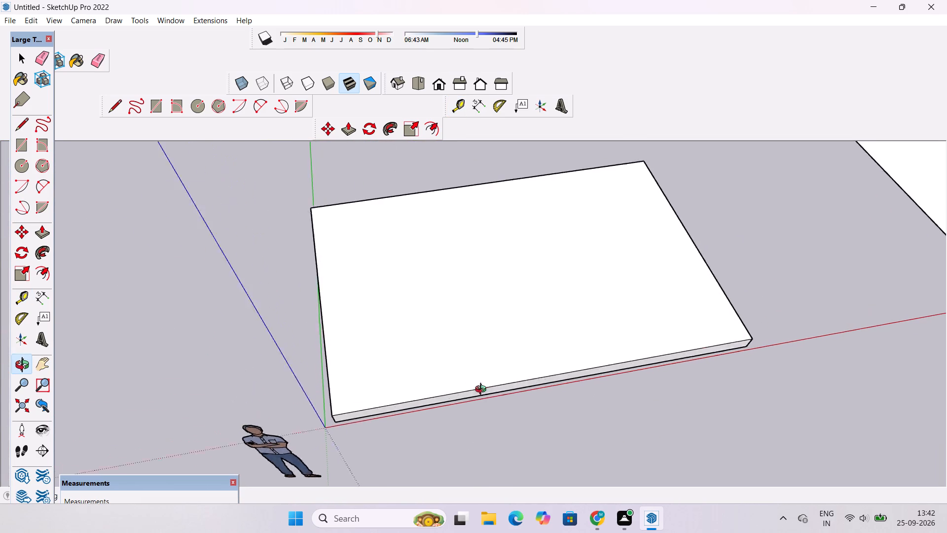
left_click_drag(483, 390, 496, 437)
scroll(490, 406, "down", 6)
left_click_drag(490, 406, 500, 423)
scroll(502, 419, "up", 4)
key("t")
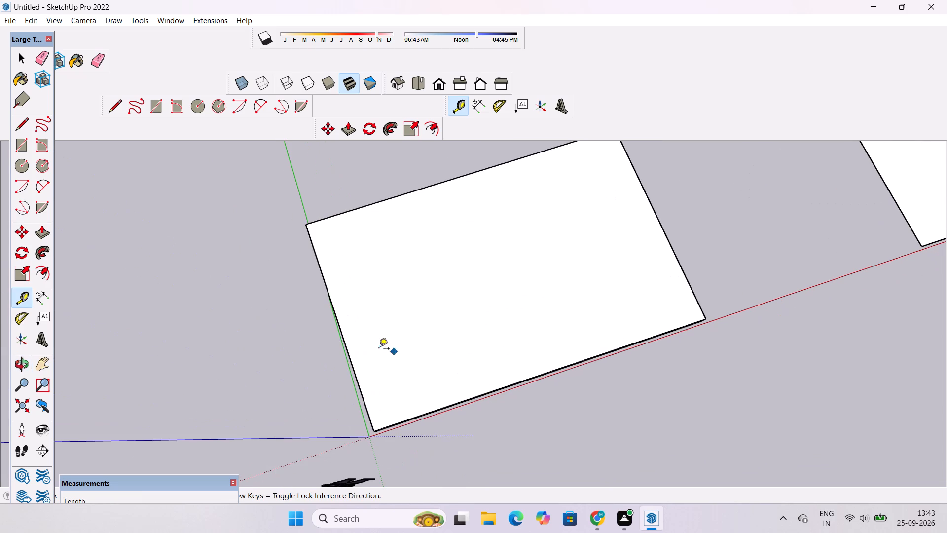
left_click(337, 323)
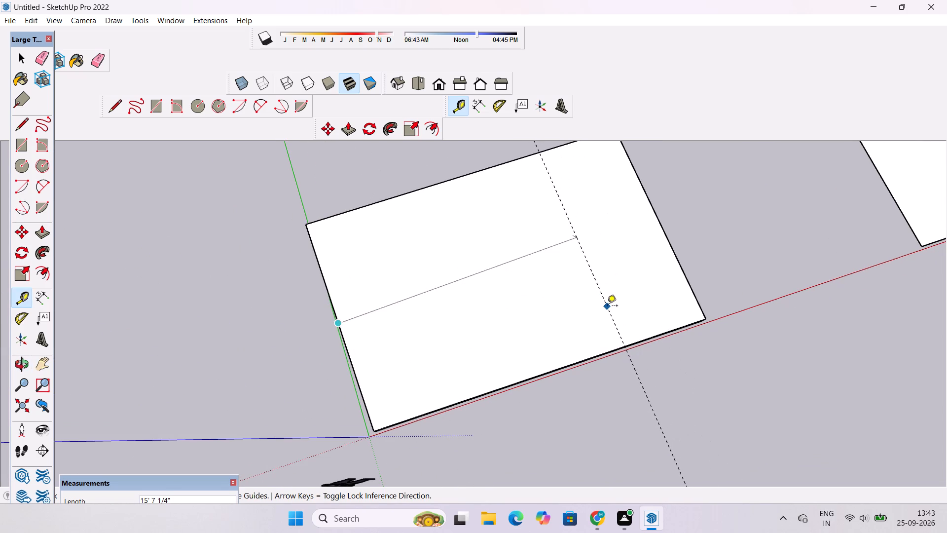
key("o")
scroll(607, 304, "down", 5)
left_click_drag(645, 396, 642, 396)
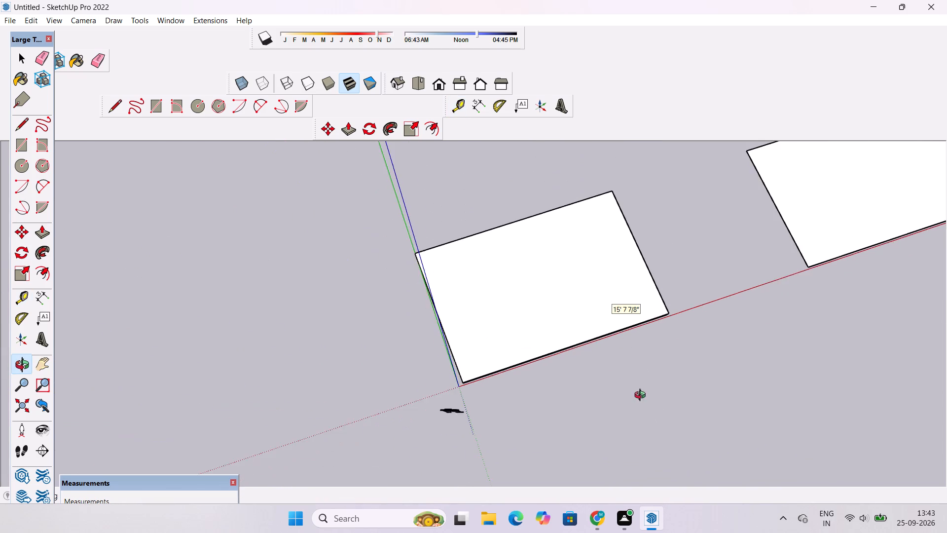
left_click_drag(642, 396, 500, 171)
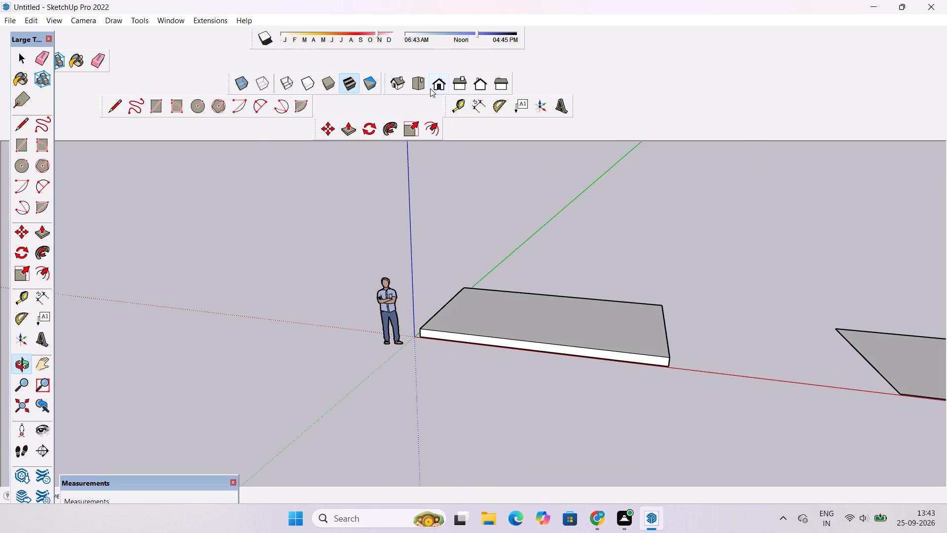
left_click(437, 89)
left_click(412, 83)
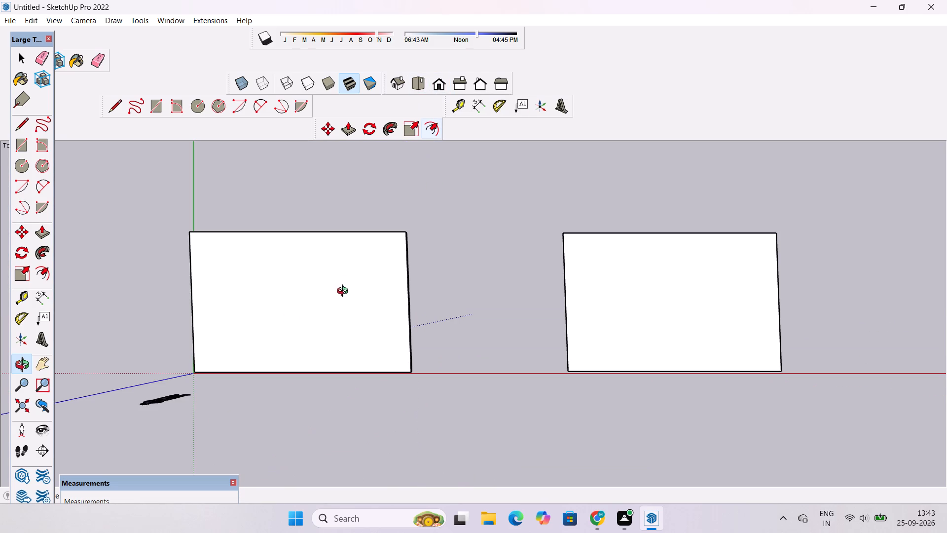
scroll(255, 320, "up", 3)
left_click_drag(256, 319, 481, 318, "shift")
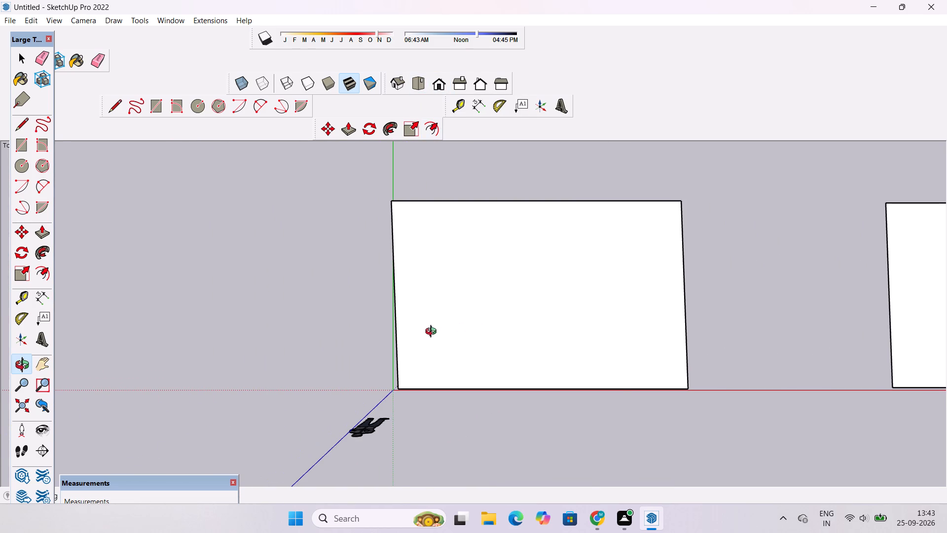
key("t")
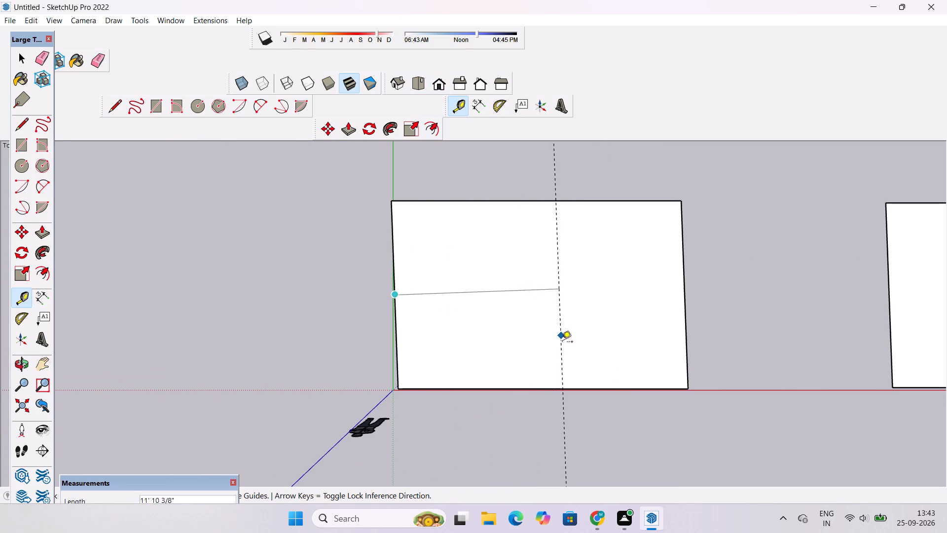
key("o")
Select the whole slab and rotate it about 2.1° in the ground plane around a point outside its green-axis edge.
scroll(538, 369, "down", 4)
left_click_drag(575, 437, 588, 402)
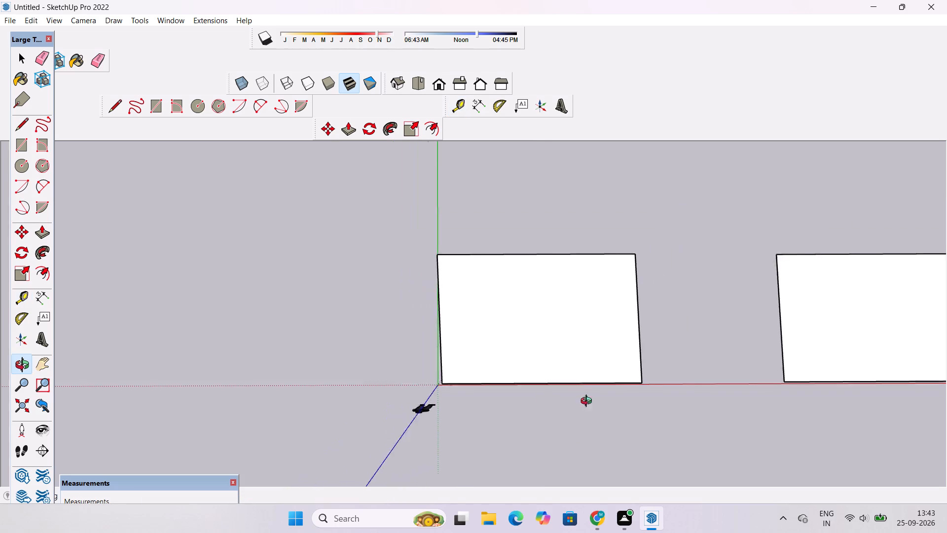
left_click_drag(588, 402, 598, 147)
left_click_drag(633, 337, 626, 469)
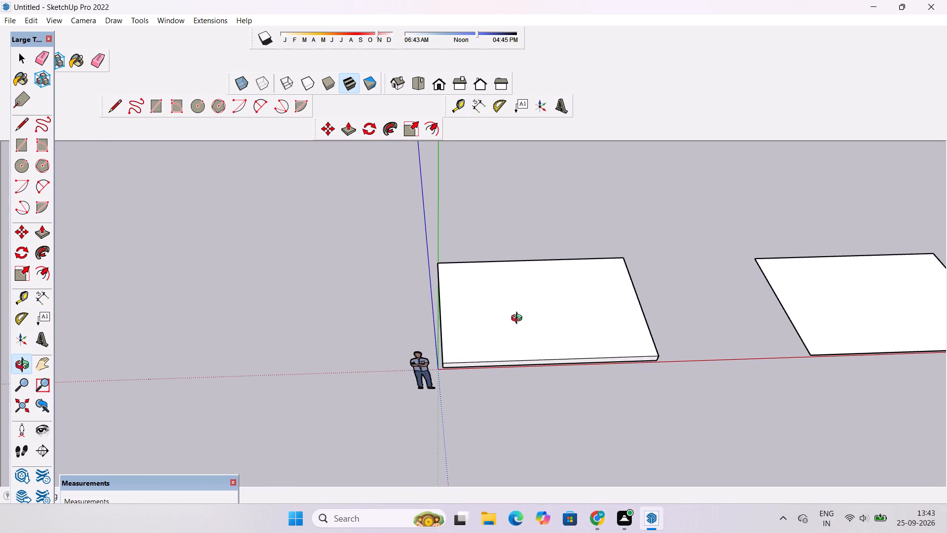
scroll(519, 319, "up", 3)
left_click_drag(558, 350, 630, 414)
left_click_drag(556, 353, 605, 310)
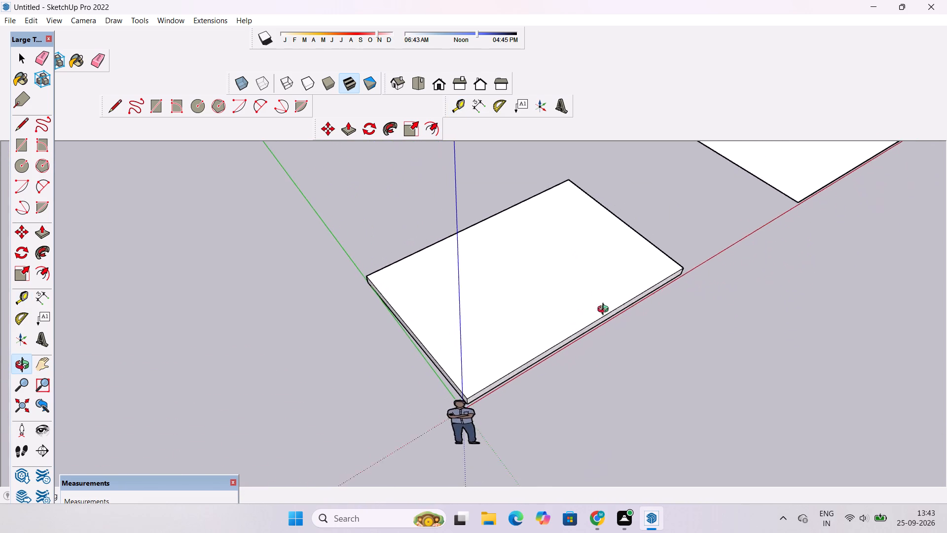
left_click_drag(605, 310, 621, 325)
key("space")
triple_click(447, 318)
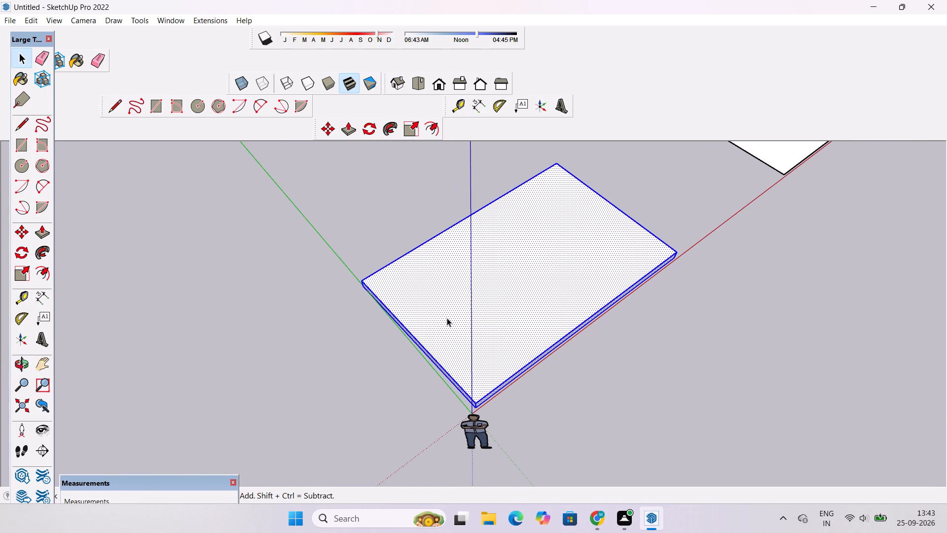
left_click(22, 255)
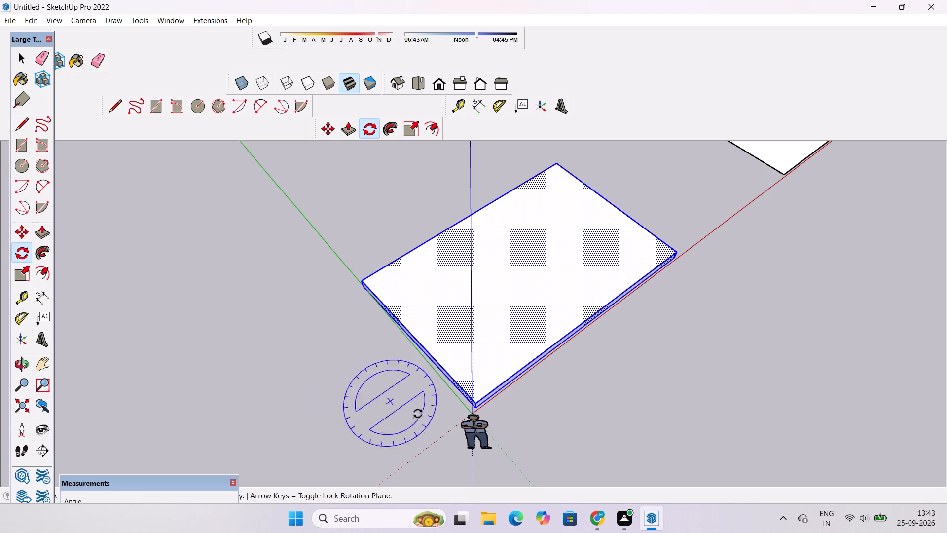
left_click(353, 393)
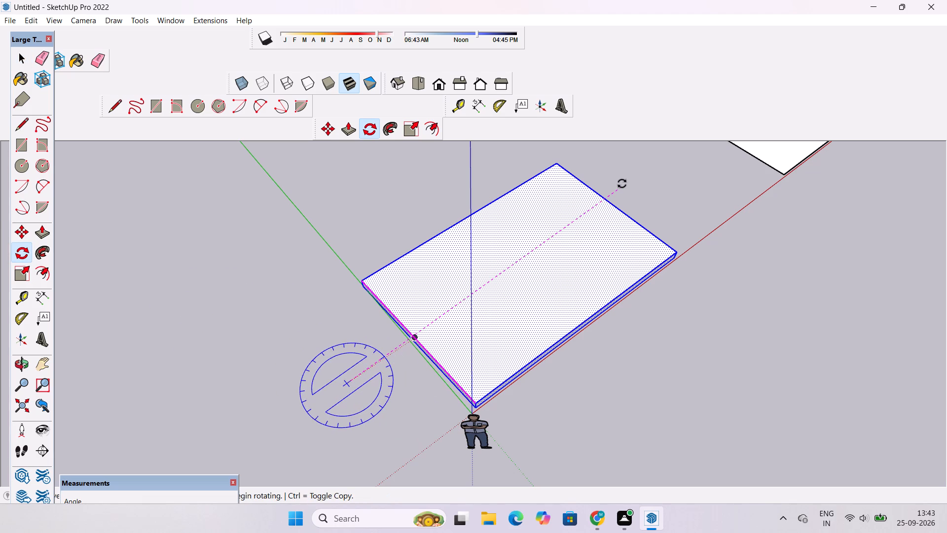
left_click(622, 184)
left_click(627, 196)
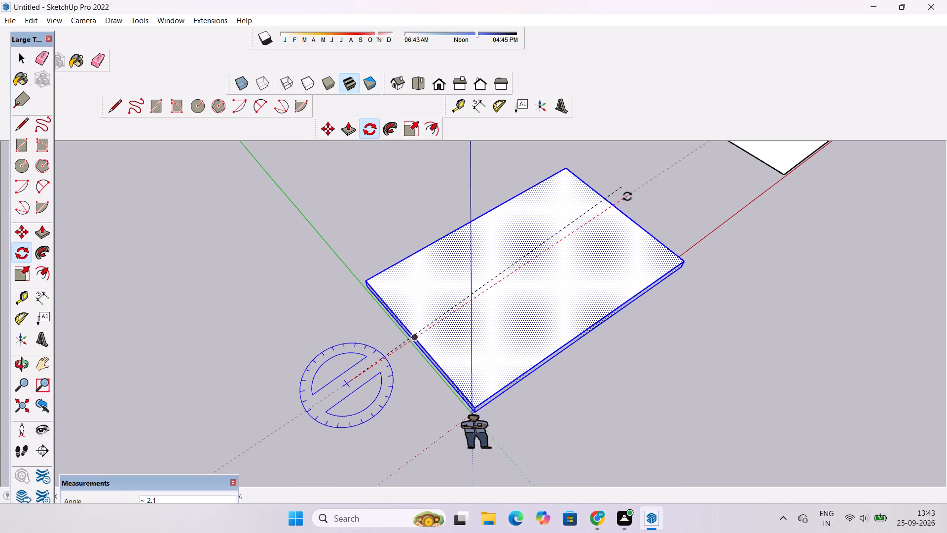
key("space")
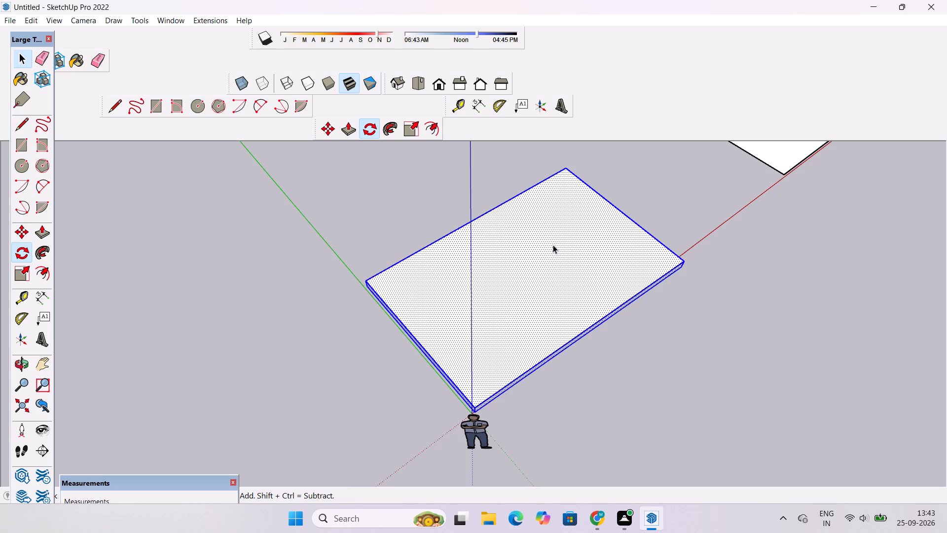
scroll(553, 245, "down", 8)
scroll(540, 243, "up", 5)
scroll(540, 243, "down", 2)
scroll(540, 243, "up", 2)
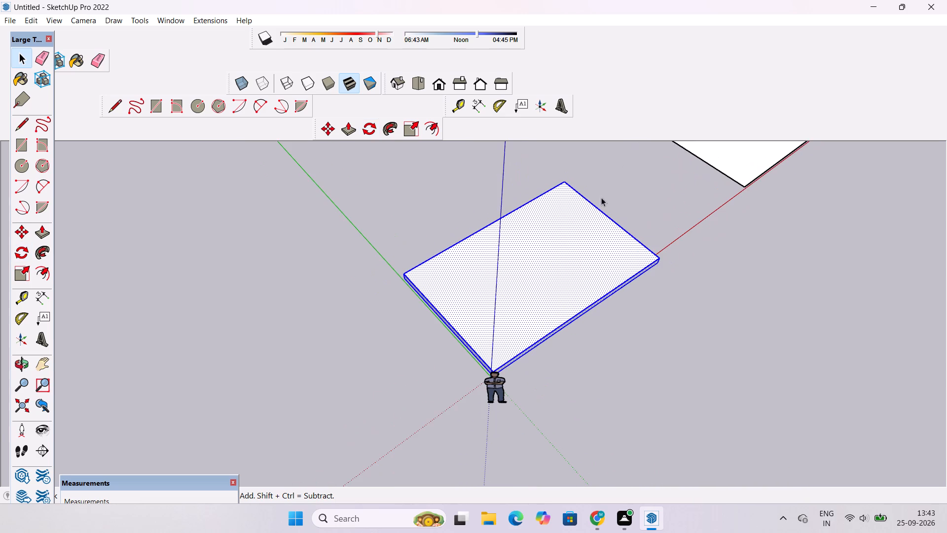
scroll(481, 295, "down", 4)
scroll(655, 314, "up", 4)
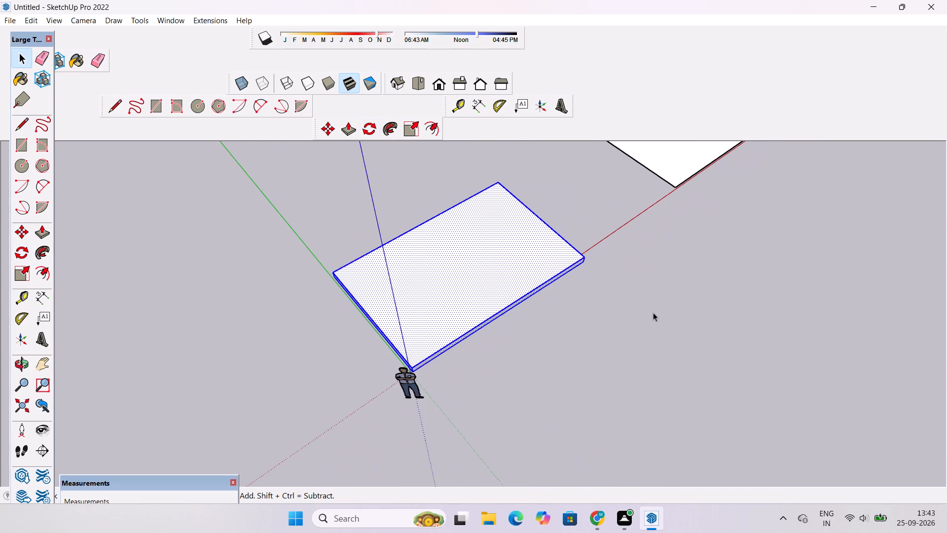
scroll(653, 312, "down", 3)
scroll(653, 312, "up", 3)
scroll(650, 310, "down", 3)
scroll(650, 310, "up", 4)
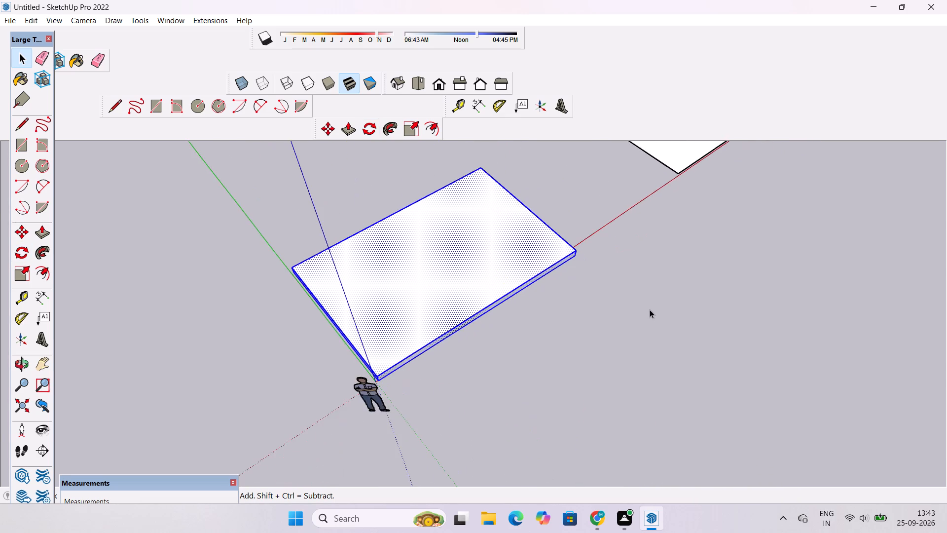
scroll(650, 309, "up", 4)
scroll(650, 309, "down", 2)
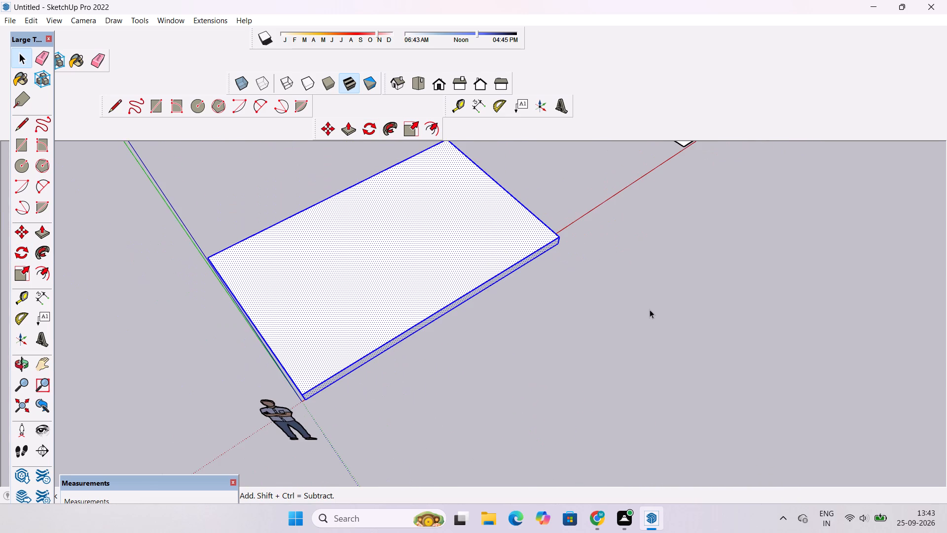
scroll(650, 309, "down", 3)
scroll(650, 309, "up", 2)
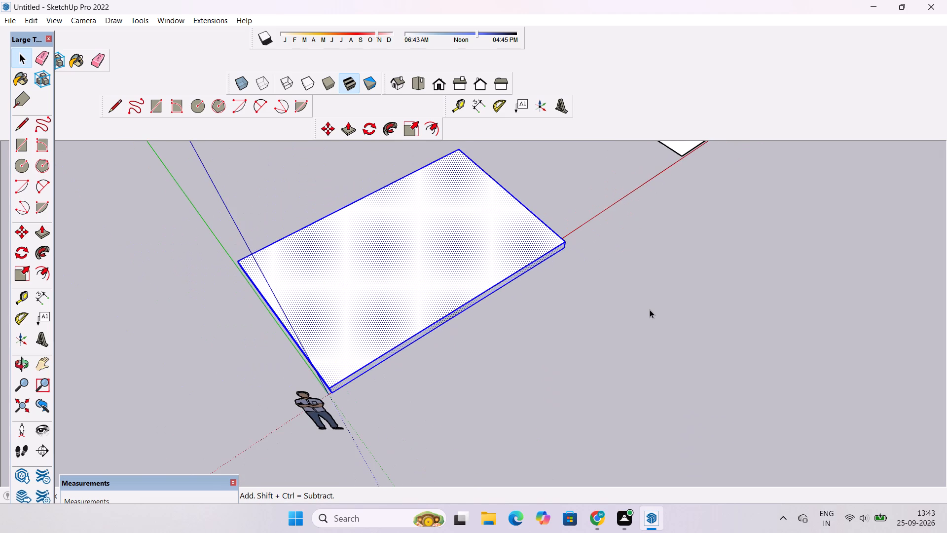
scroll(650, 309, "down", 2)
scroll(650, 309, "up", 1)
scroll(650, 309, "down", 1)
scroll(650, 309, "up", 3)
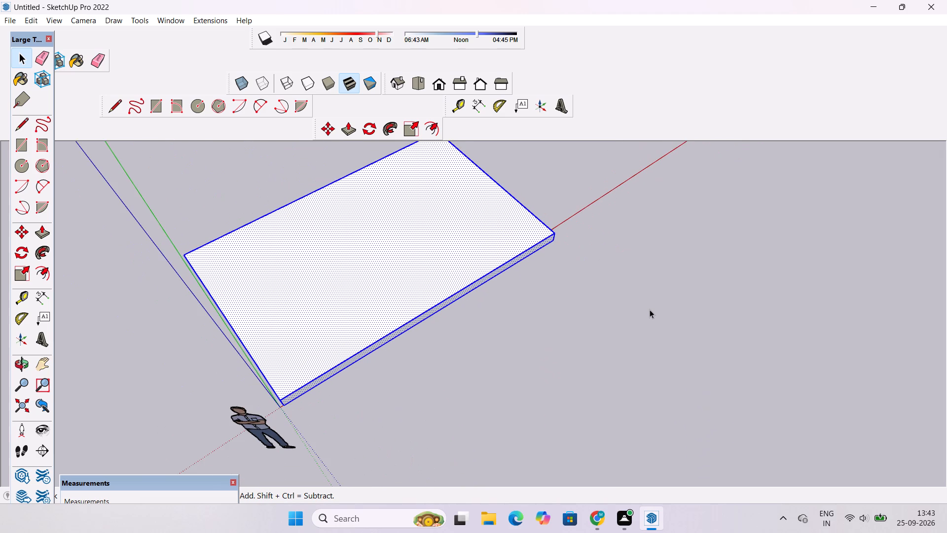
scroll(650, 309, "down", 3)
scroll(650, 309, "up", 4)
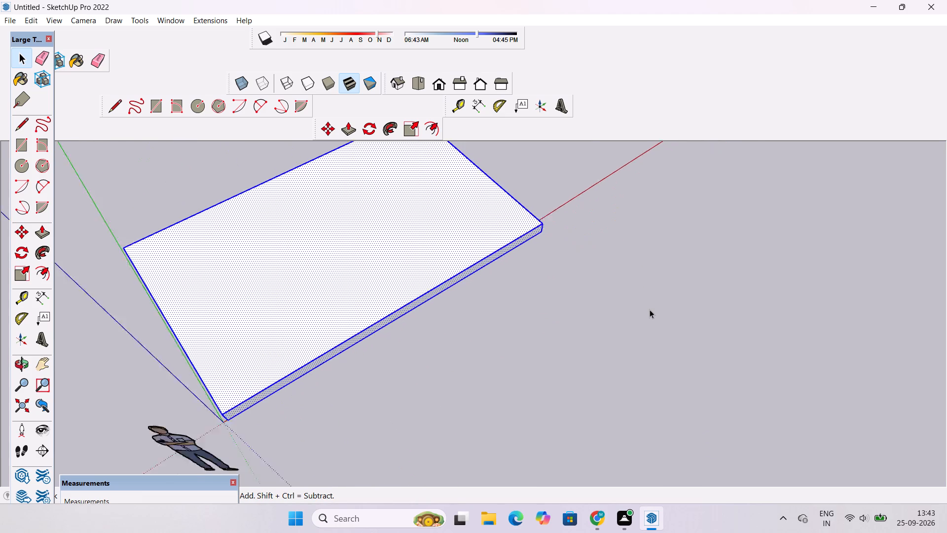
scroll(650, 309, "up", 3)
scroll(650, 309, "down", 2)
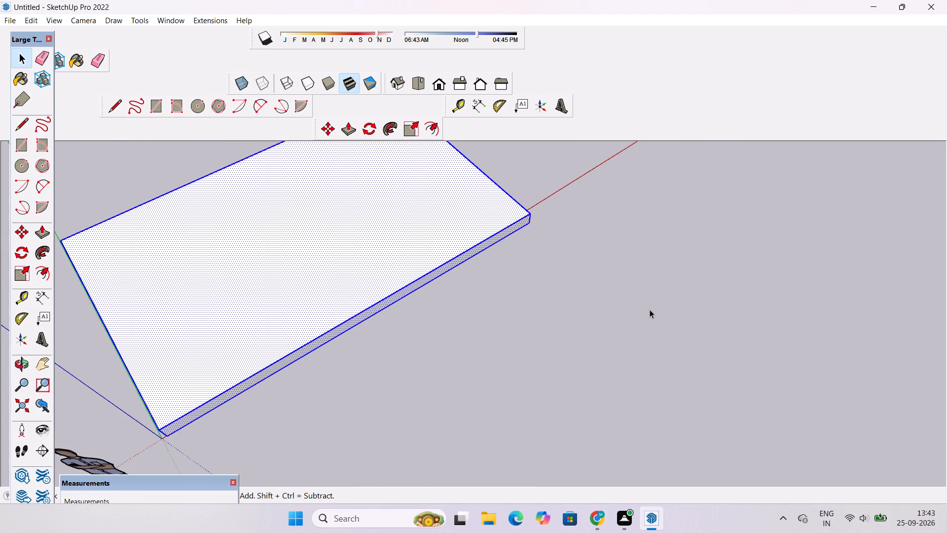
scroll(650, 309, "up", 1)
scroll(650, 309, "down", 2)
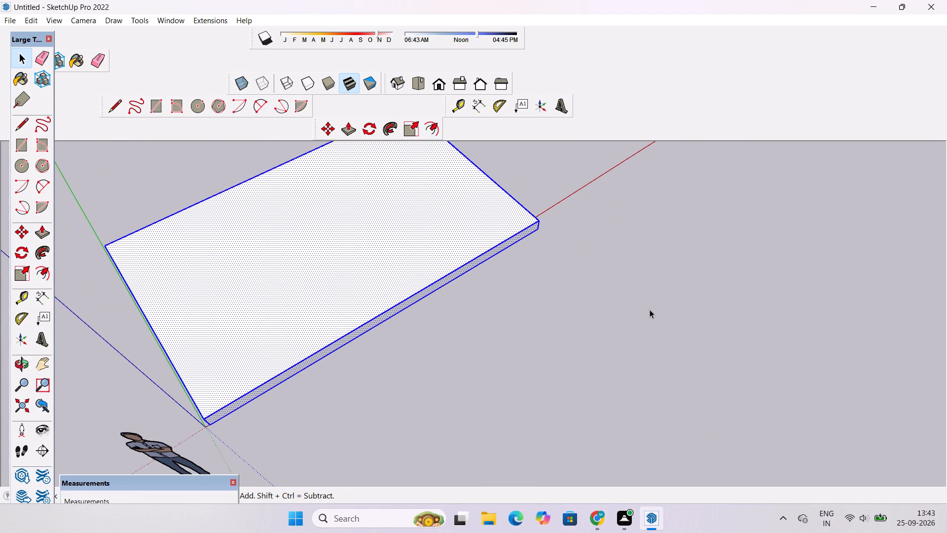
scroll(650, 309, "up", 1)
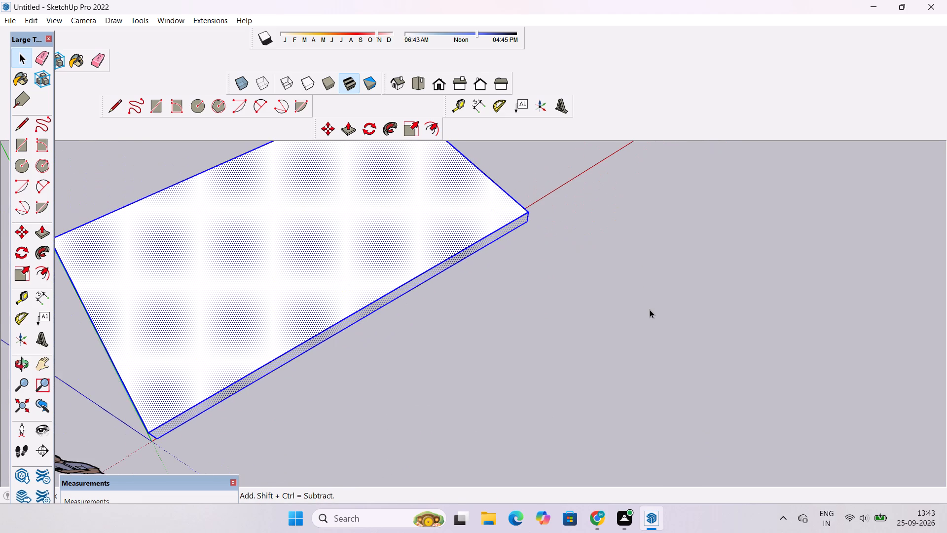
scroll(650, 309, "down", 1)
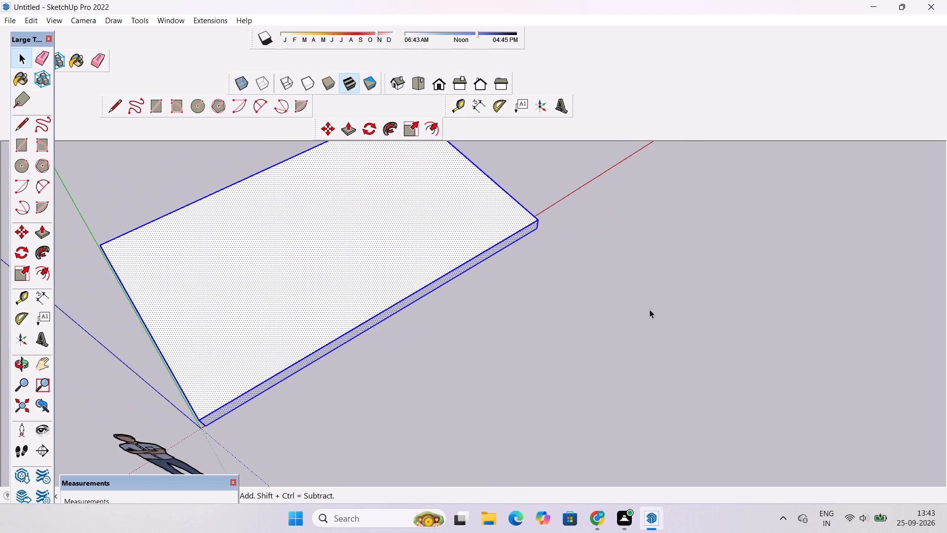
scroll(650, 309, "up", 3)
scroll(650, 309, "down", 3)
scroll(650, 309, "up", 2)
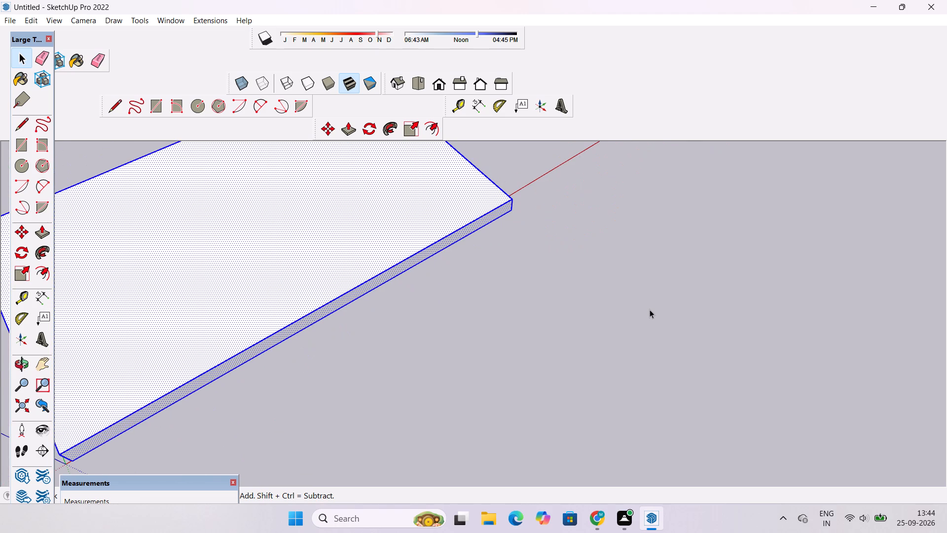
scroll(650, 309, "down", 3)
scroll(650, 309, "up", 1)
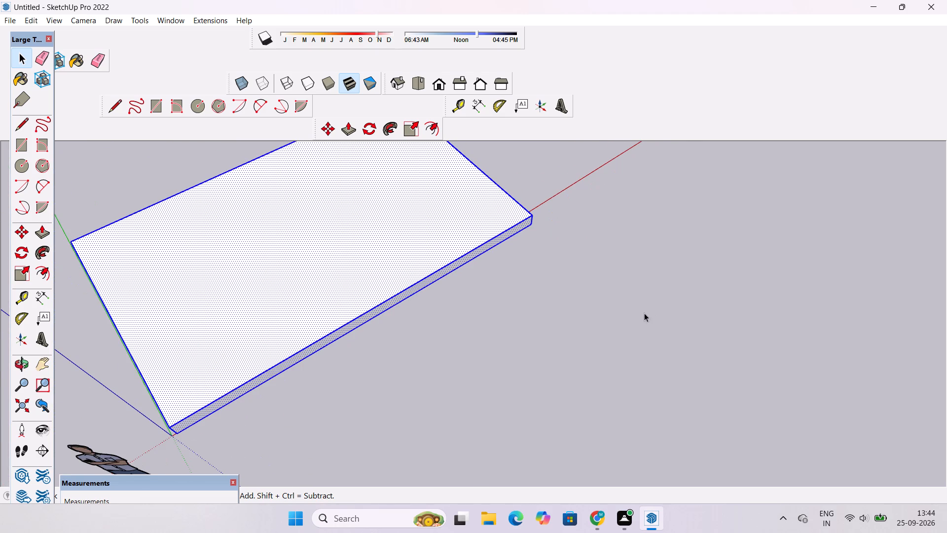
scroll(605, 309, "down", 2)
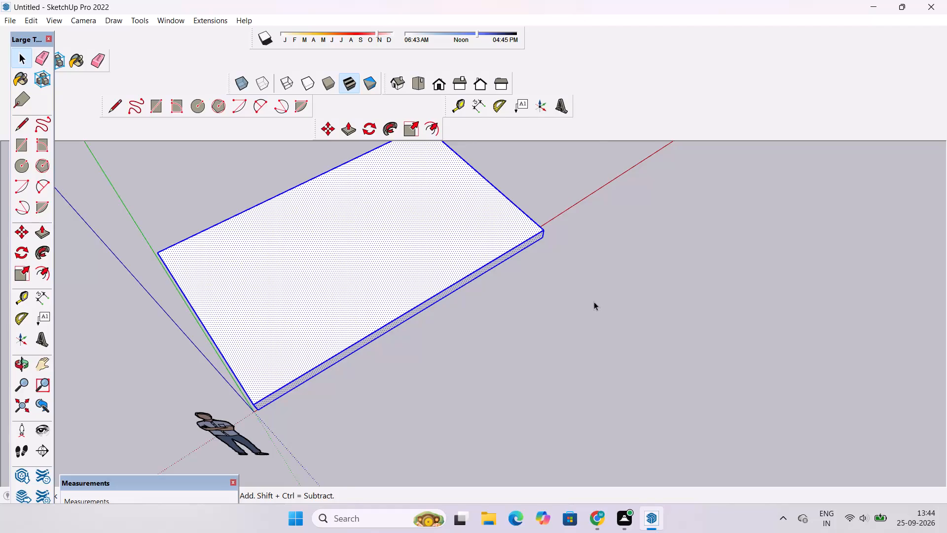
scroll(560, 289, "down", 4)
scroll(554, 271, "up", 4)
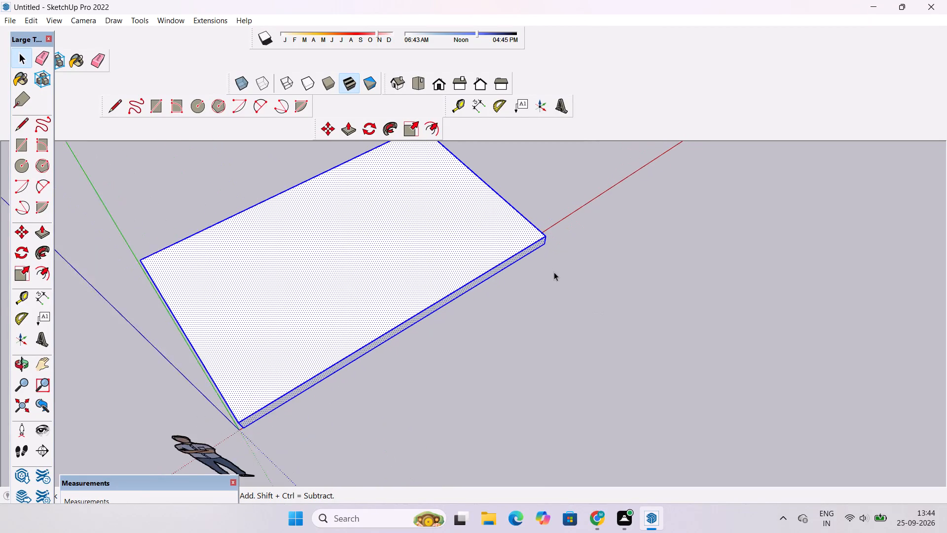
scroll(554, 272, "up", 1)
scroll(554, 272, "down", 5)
Examine the rotated slab's alignment with the red and green axes and the flat copied rectangle from raised angles.
key("o")
scroll(554, 272, "up", 1)
left_click_drag(562, 308, 510, 298)
left_click_drag(500, 303, 576, 300, "shift")
left_click_drag(588, 328, 565, 343)
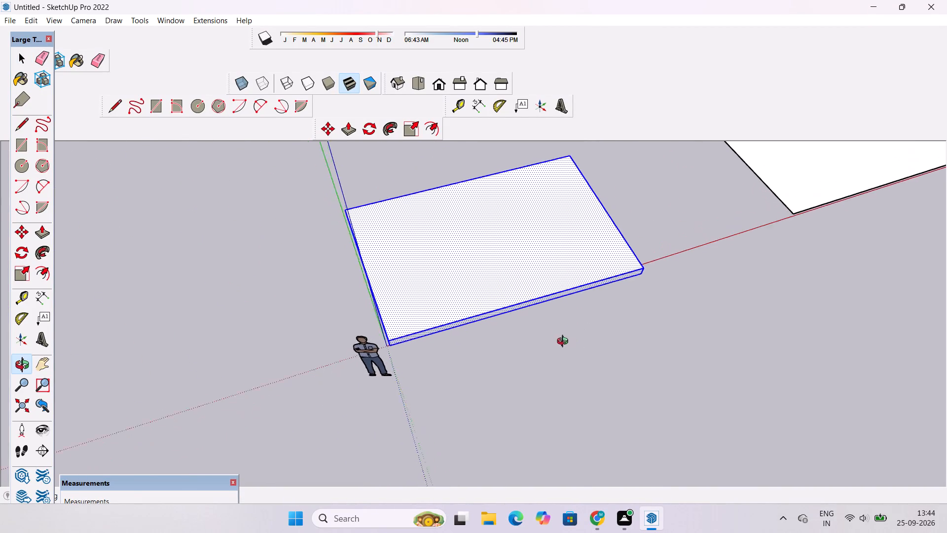
left_click_drag(565, 343, 563, 343)
scroll(550, 324, "down", 2)
scroll(550, 316, "up", 5)
left_click_drag(537, 320, 570, 336, "shift")
scroll(579, 327, "down", 1)
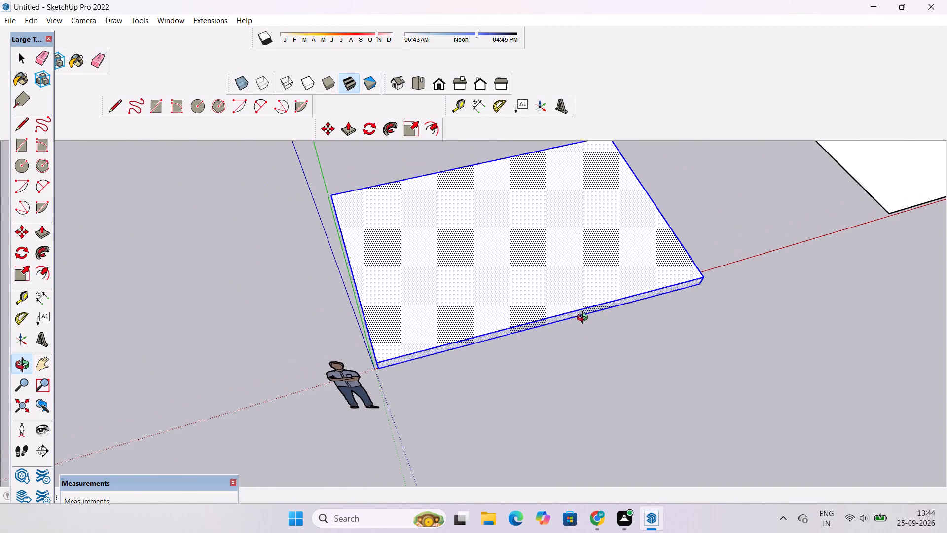
scroll(647, 238, "down", 3)
scroll(647, 238, "up", 1)
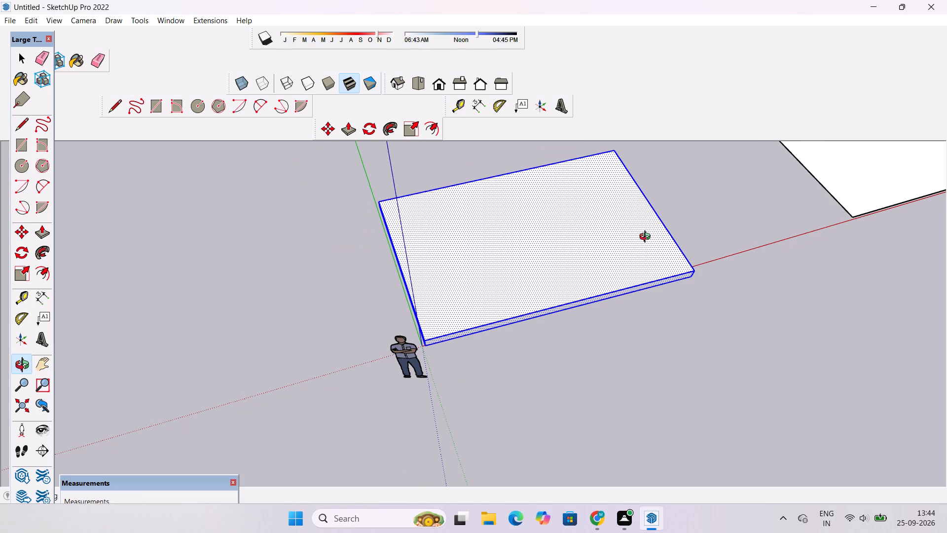
scroll(646, 237, "down", 3)
scroll(645, 238, "up", 4)
left_click_drag(620, 295, 638, 313)
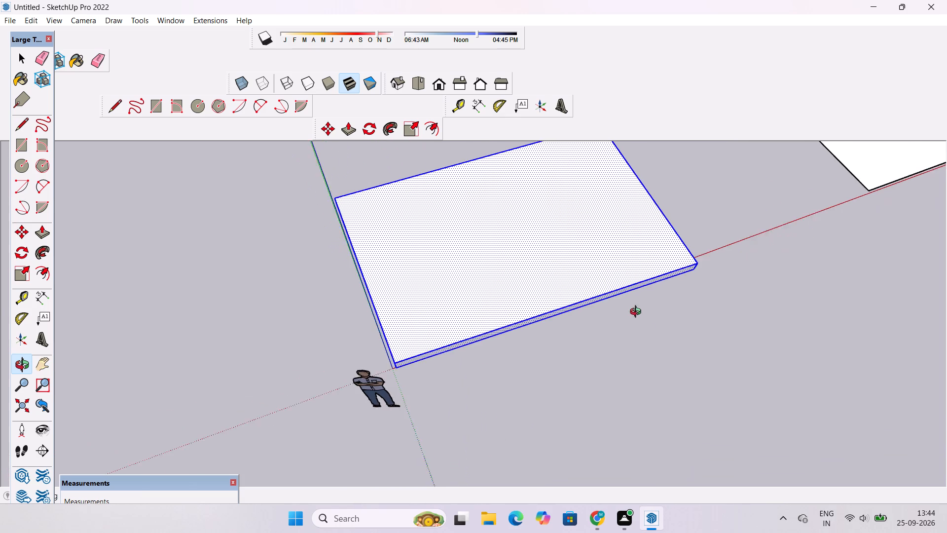
Examine the rotated slab's edge and corners near the red axis from closer raised angles.
left_click_drag(638, 313, 645, 322)
left_click_drag(651, 334, 651, 322)
left_click_drag(664, 359, 646, 326)
scroll(622, 308, "down", 3)
left_click_drag(620, 312, 619, 338, "shift")
left_click_drag(619, 344, 585, 334)
scroll(583, 330, "up", 4, "shift")
left_click_drag(584, 338, 584, 351, "shift")
scroll(584, 351, "up", 3)
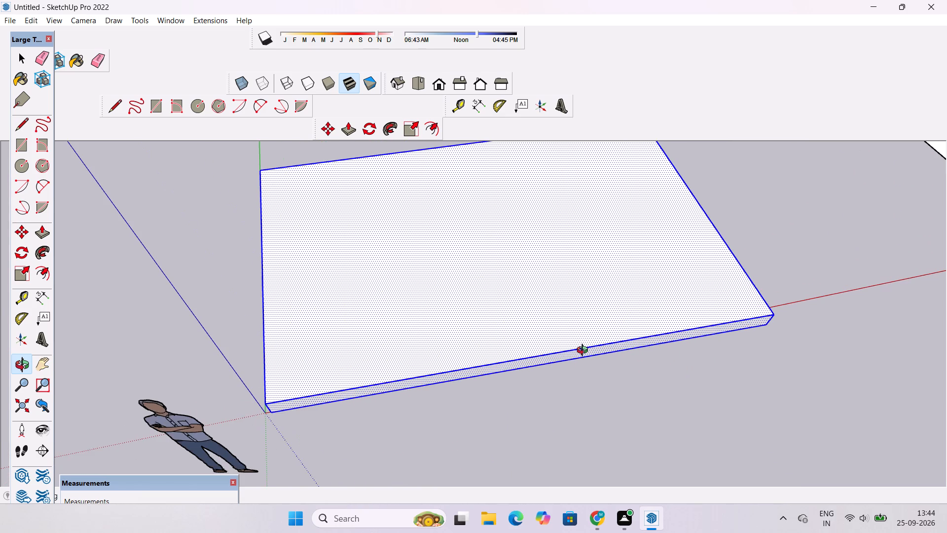
scroll(584, 351, "down", 2)
scroll(584, 351, "up", 6)
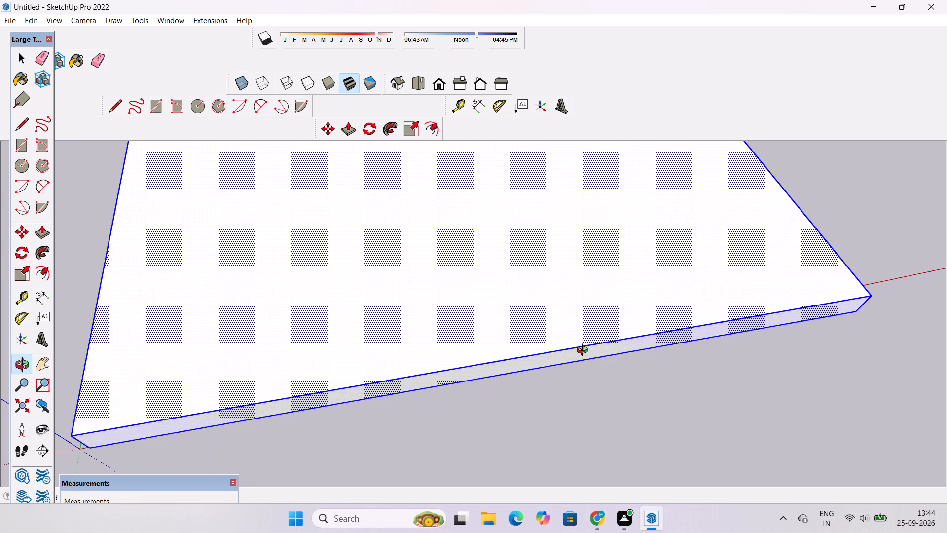
scroll(584, 351, "down", 2)
scroll(584, 351, "up", 2)
scroll(584, 350, "down", 3)
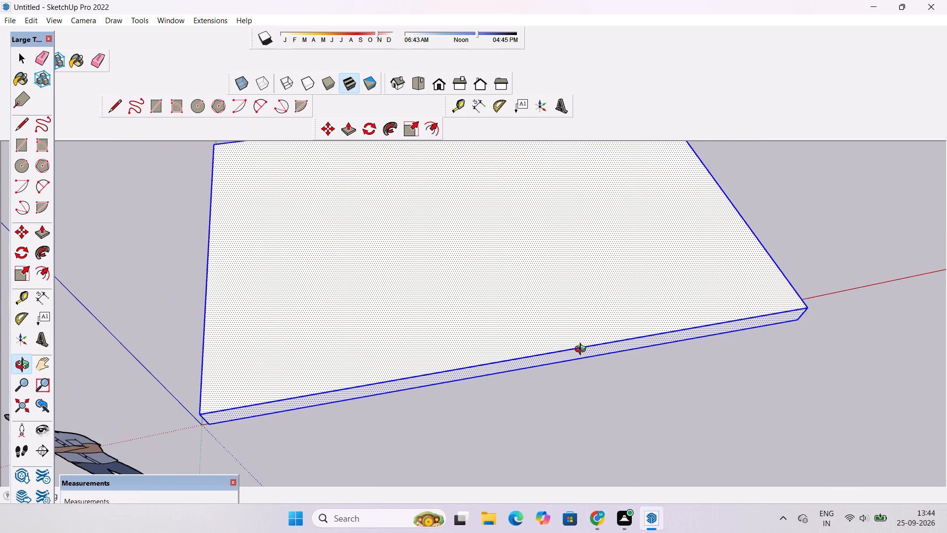
scroll(583, 350, "up", 2)
scroll(583, 350, "down", 2)
scroll(583, 350, "up", 2)
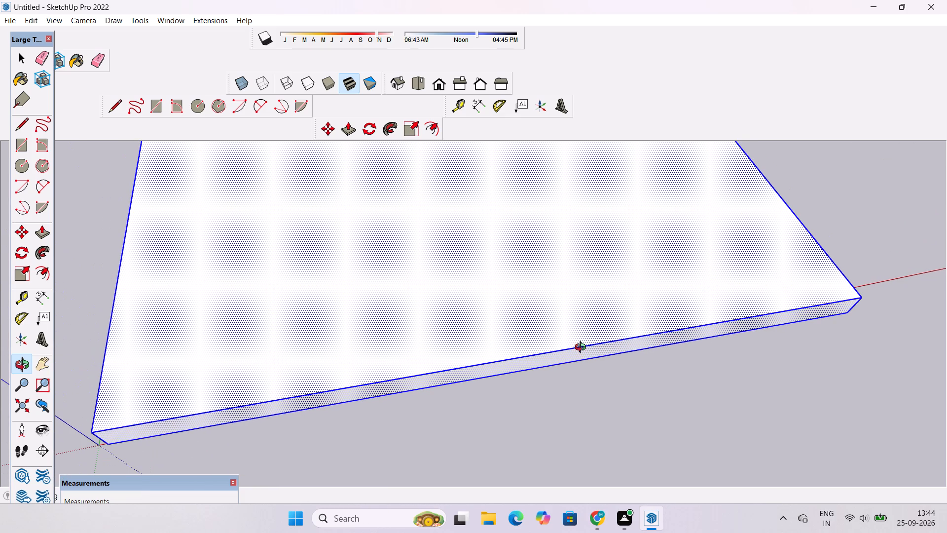
scroll(583, 348, "down", 4)
scroll(583, 348, "up", 3)
scroll(583, 348, "down", 3)
Deselect the slab and place a Tape Measure guide parallel to its edge along the green axis, 9' inward across the top face.
key("space")
scroll(582, 334, "down", 5)
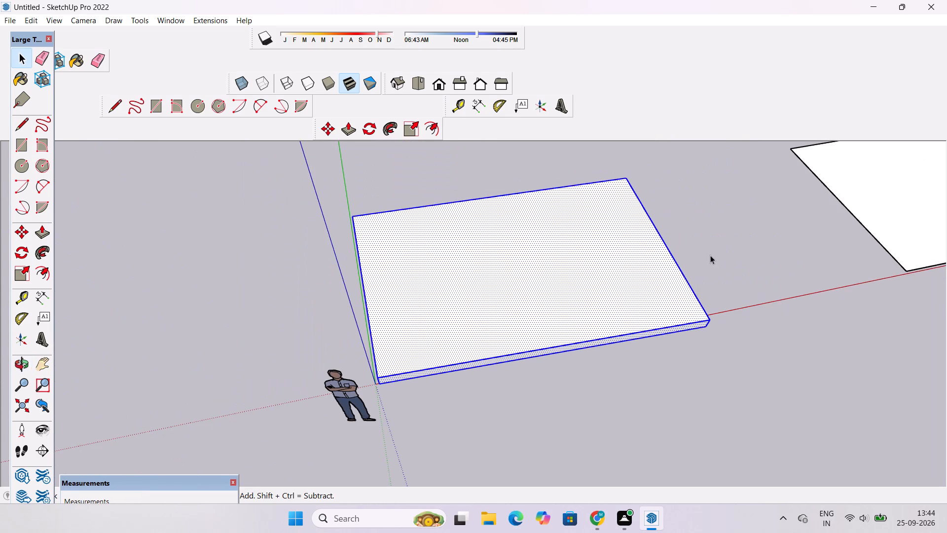
left_click(710, 255)
scroll(692, 278, "down", 2)
scroll(692, 278, "up", 2)
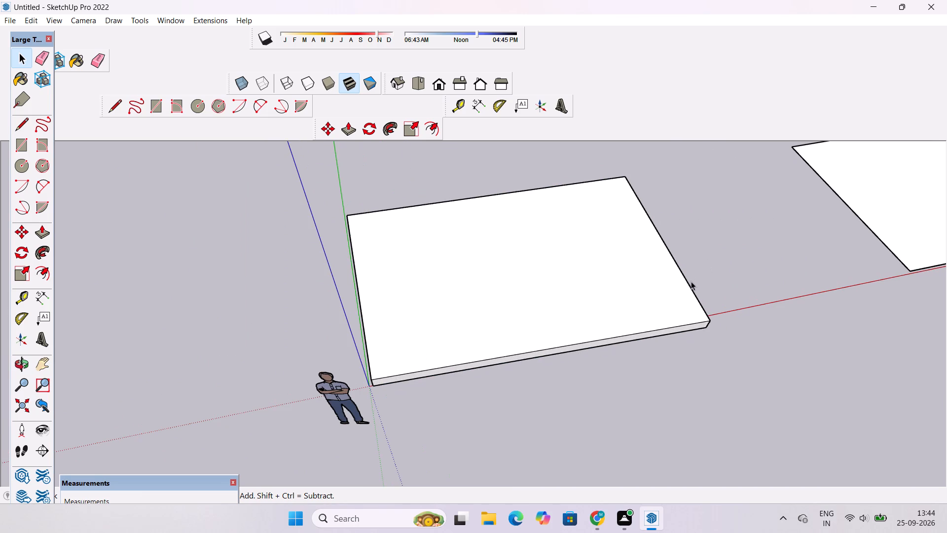
key("t")
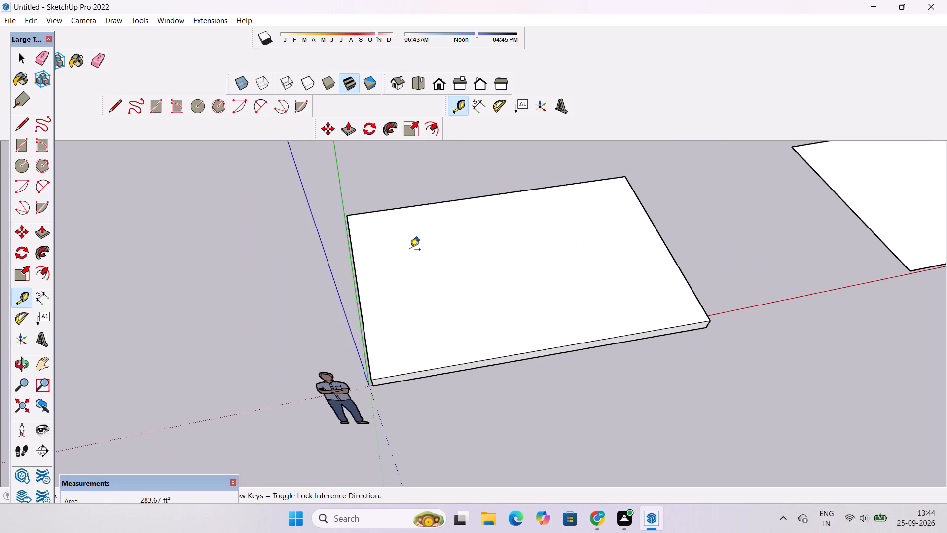
scroll(365, 296, "up", 3)
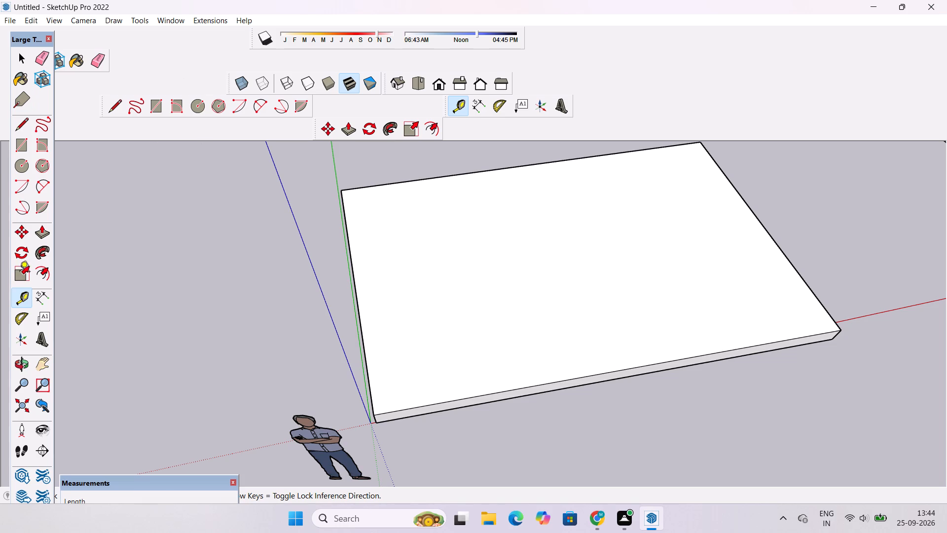
left_click(355, 285)
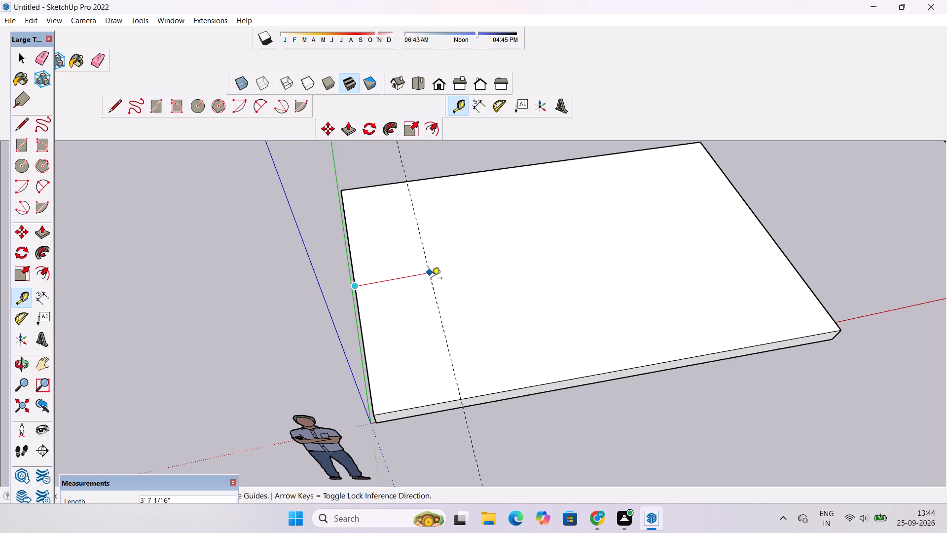
scroll(442, 279, "down", 1)
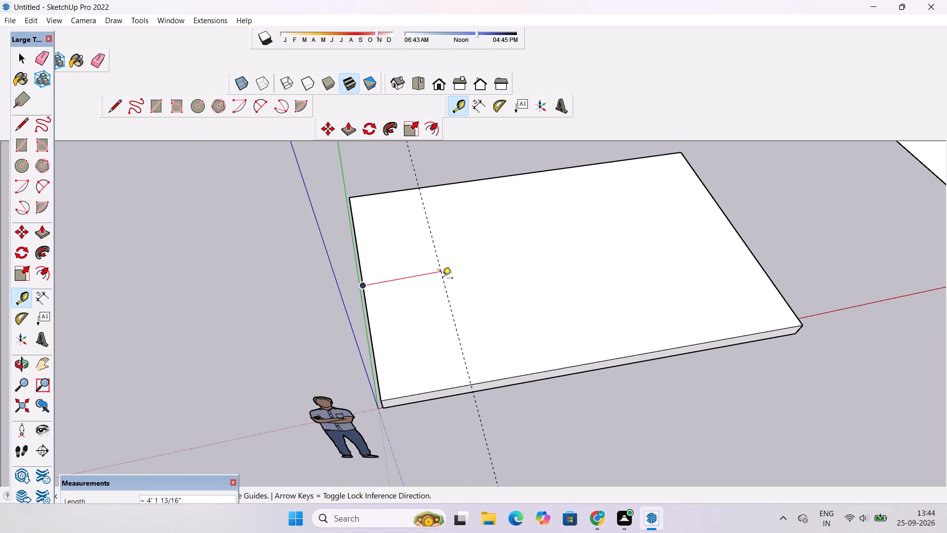
scroll(443, 279, "up", 2)
scroll(443, 279, "down", 4)
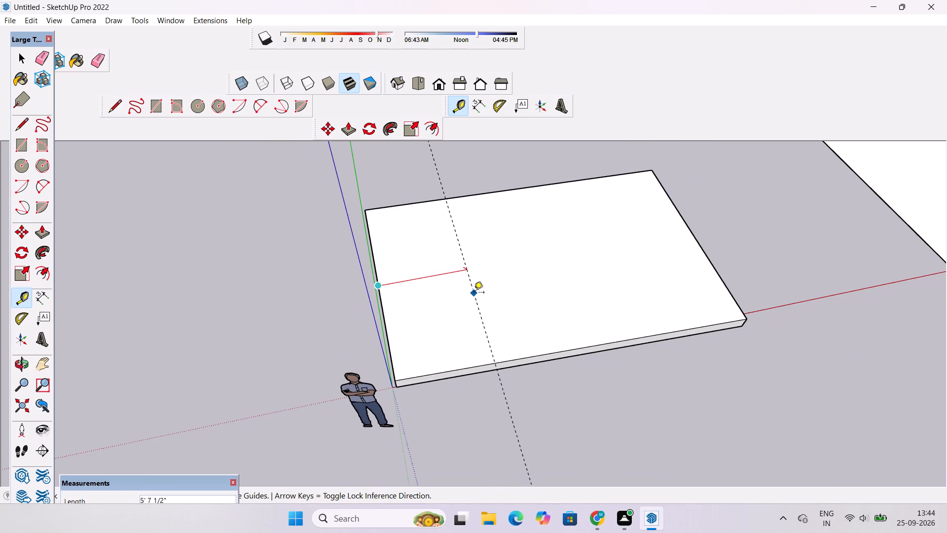
scroll(474, 295, "up", 2)
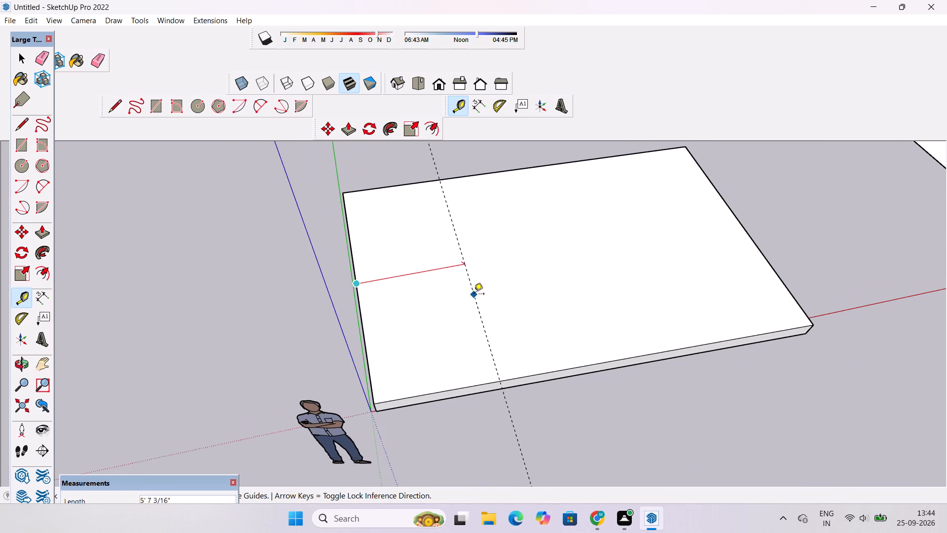
scroll(474, 295, "down", 3)
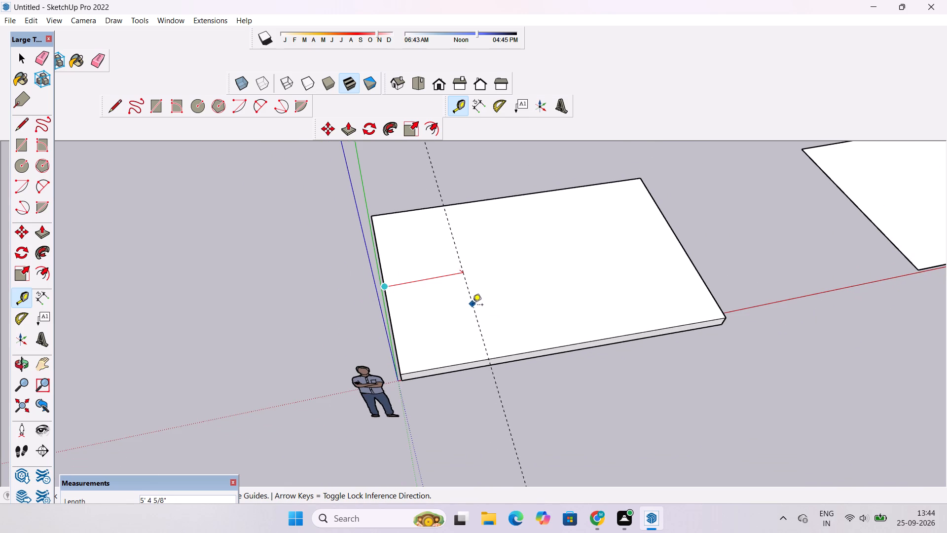
scroll(518, 313, "up", 1)
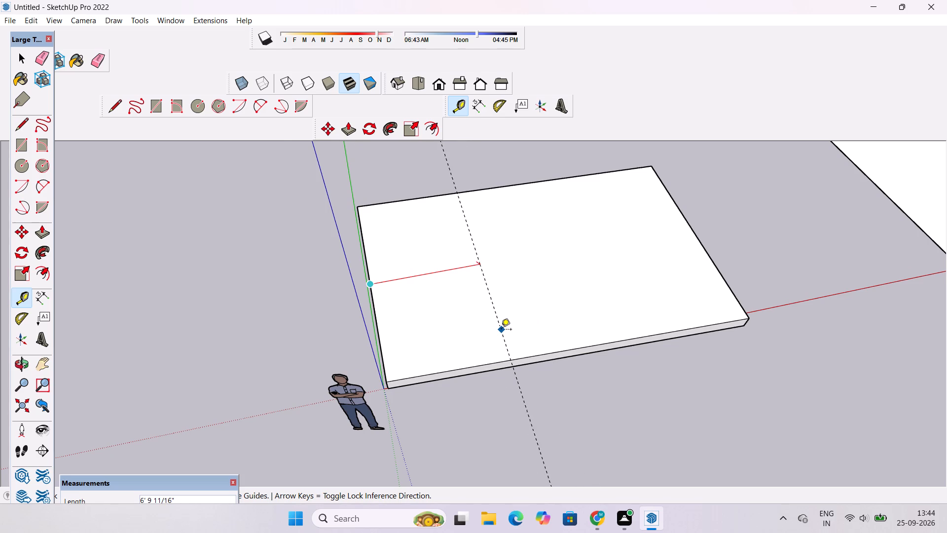
scroll(501, 330, "up", 1)
scroll(512, 331, "down", 1)
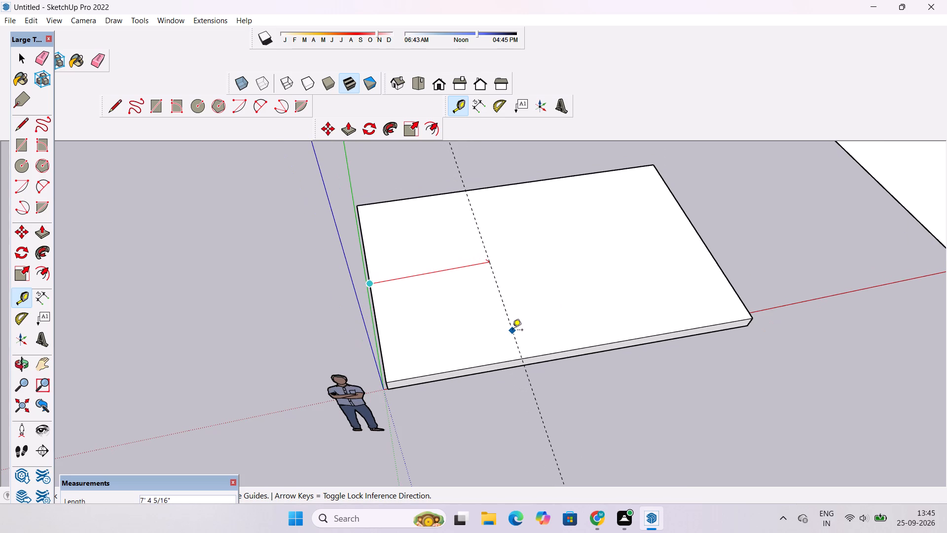
scroll(513, 331, "down", 2)
scroll(513, 333, "up", 1)
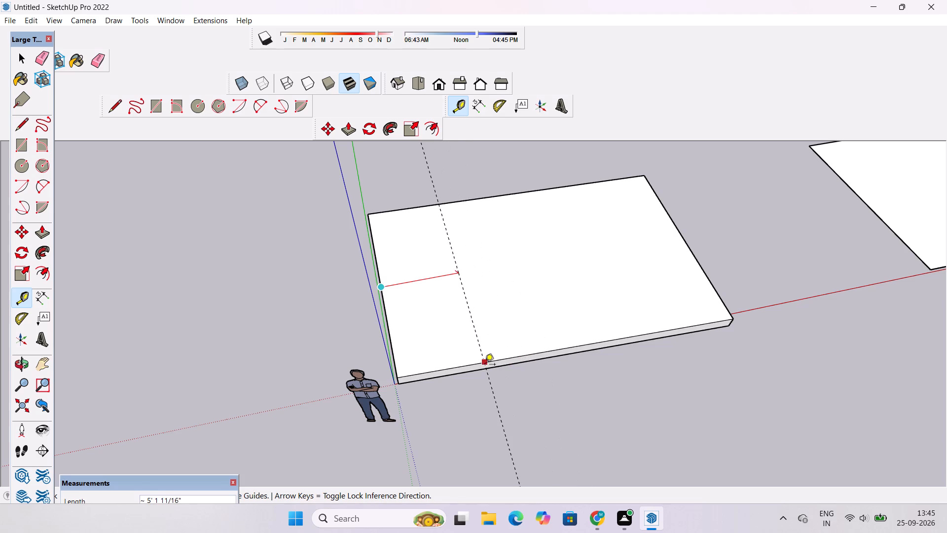
scroll(483, 366, "down", 1)
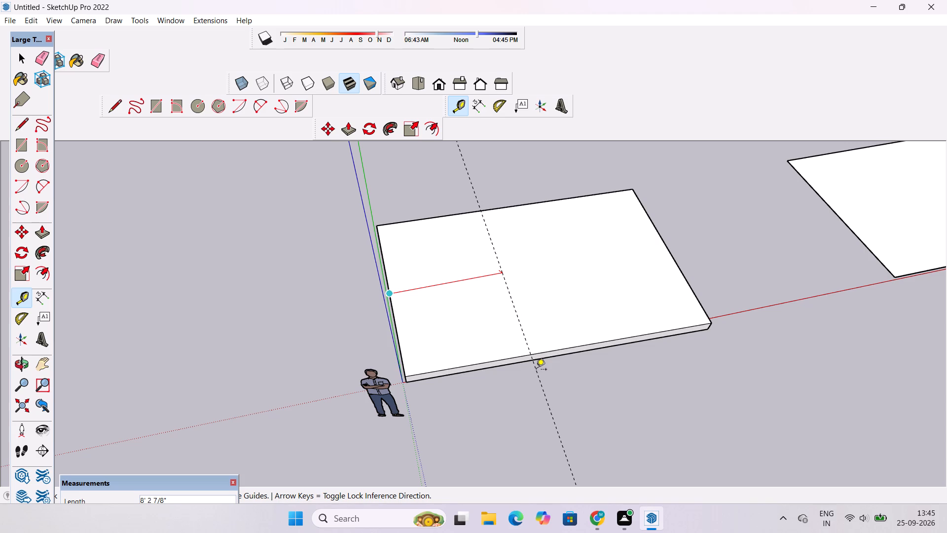
type("9'")
key("Return")
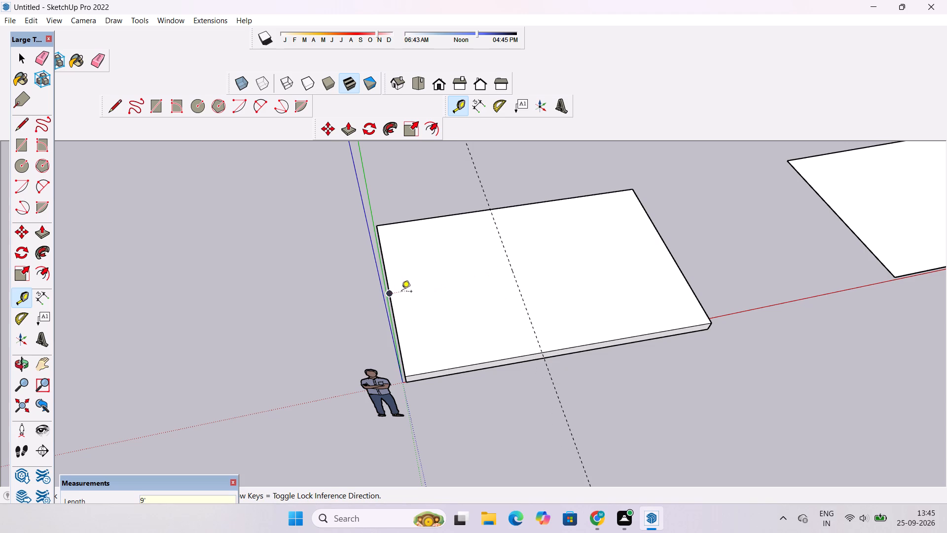
Examine the guide's position across the slab and the slab's alignment with the axes from overhead and raised angles.
scroll(240, 185, "down", 1)
scroll(73, 253, "down", 3)
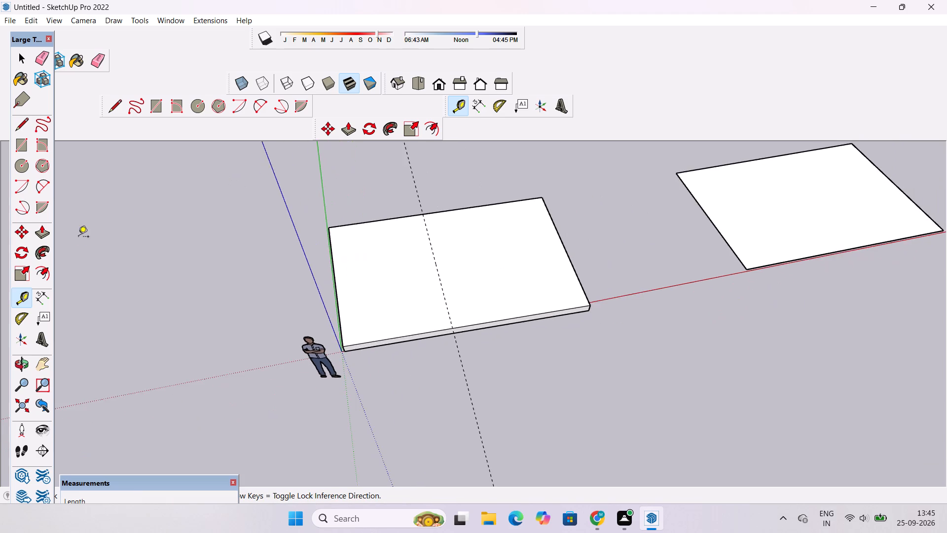
scroll(78, 233, "up", 4)
scroll(78, 233, "down", 4)
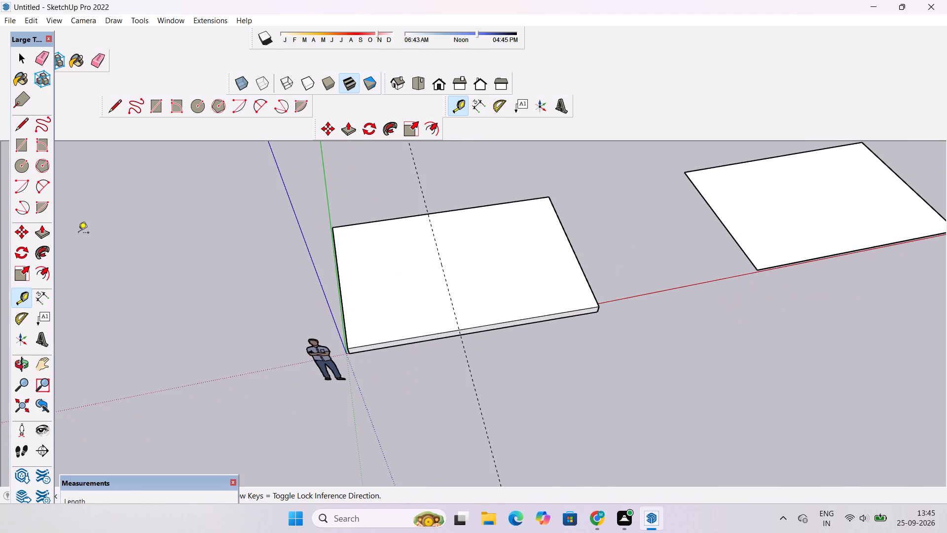
scroll(78, 233, "up", 4)
scroll(78, 231, "down", 4)
scroll(64, 221, "up", 1)
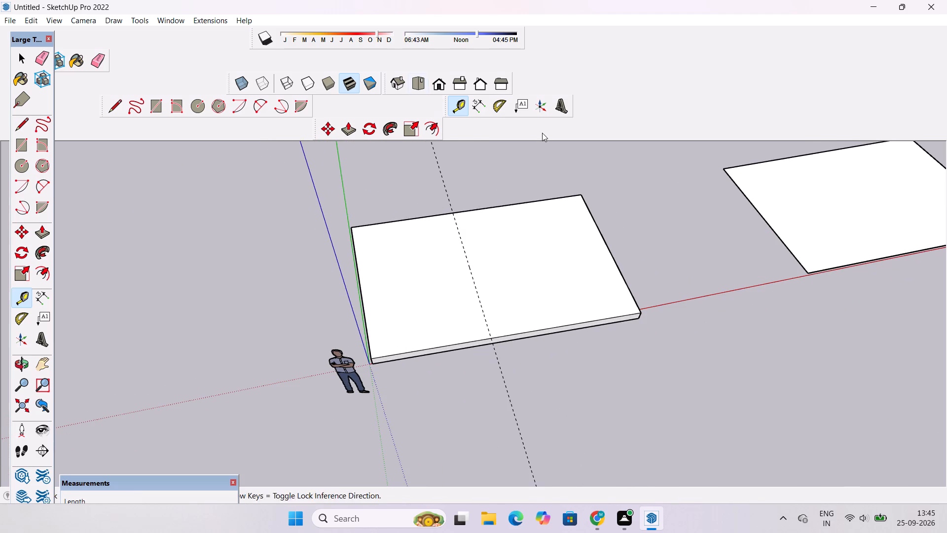
scroll(450, 300, "down", 4)
scroll(450, 300, "up", 5)
scroll(450, 300, "down", 2)
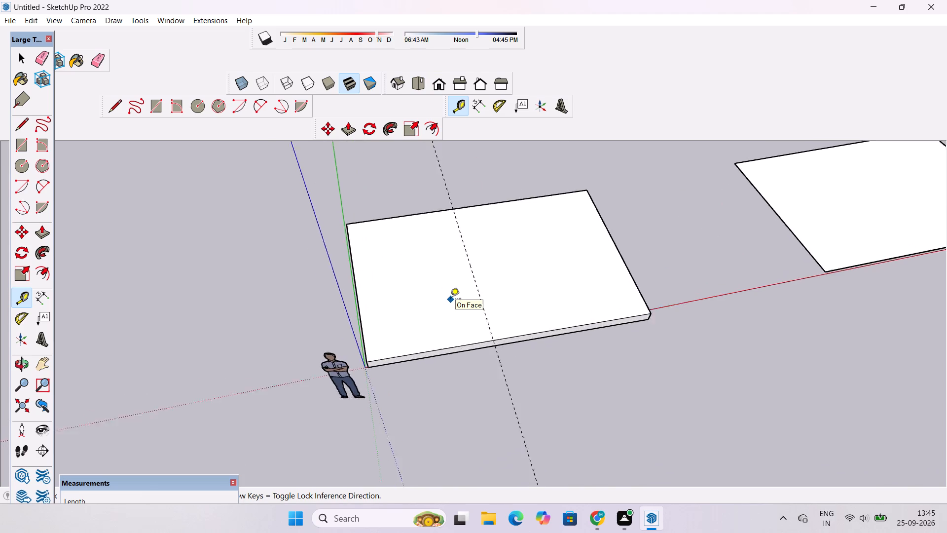
scroll(450, 300, "down", 2)
scroll(450, 300, "up", 3)
scroll(450, 300, "down", 4)
key("o")
scroll(450, 300, "down", 5)
left_click_drag(480, 351, 558, 310)
left_click_drag(556, 309, 535, 425)
scroll(474, 328, "up", 3)
left_click_drag(466, 311, 468, 397)
left_click_drag(472, 365, 473, 343, "shift")
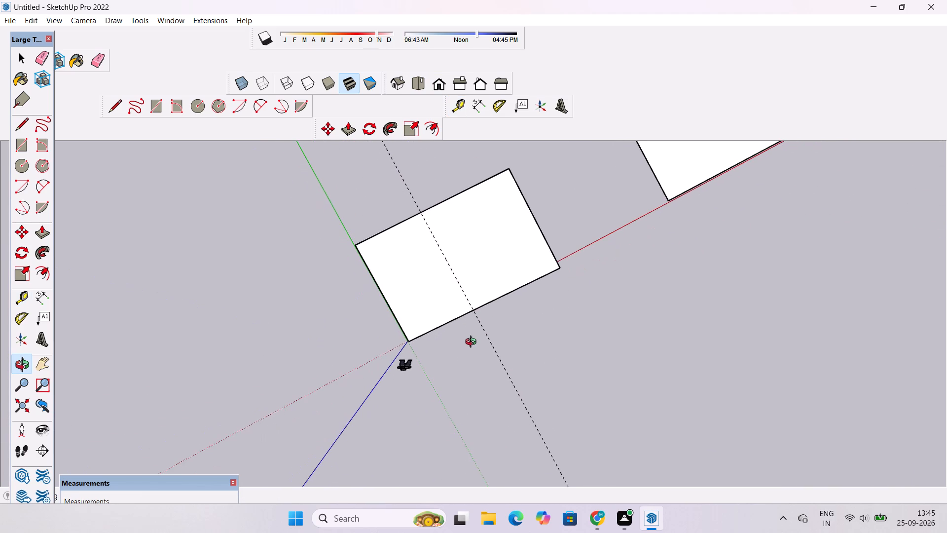
left_click_drag(473, 343, 470, 351)
scroll(468, 347, "down", 4)
scroll(468, 347, "up", 5)
left_click_drag(468, 345, 469, 336, "shift")
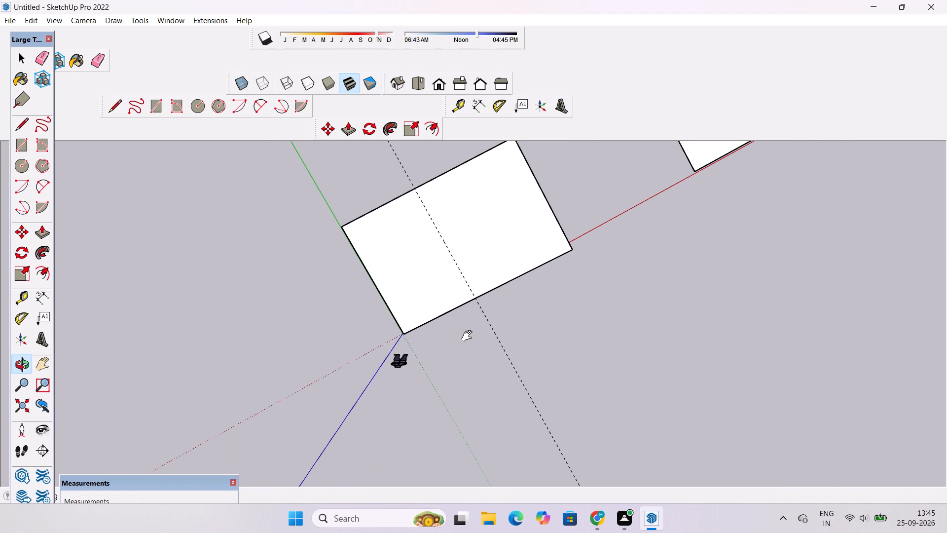
scroll(469, 336, "down", 4)
scroll(469, 336, "up", 4)
left_click_drag(469, 336, 469, 316)
scroll(472, 313, "up", 1, "shift")
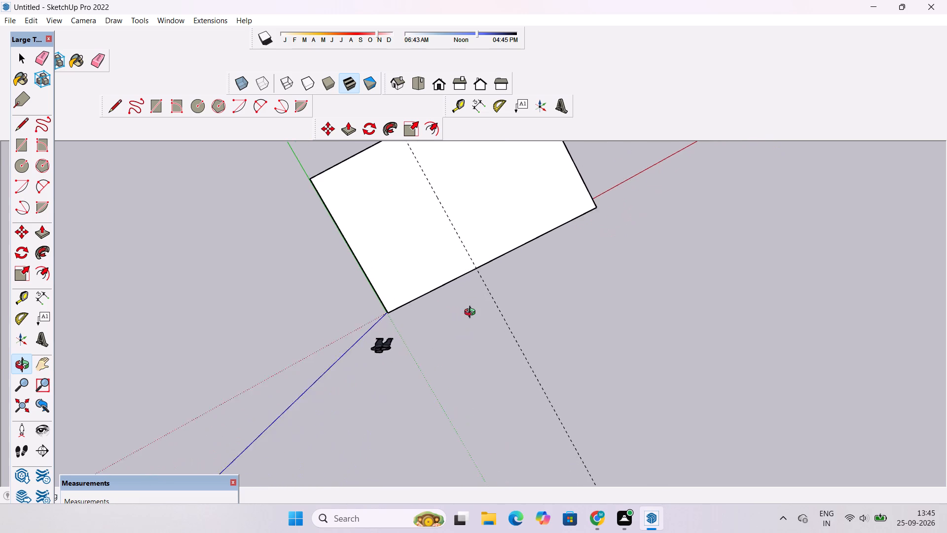
scroll(472, 313, "up", 3, "shift")
scroll(473, 313, "down", 5)
scroll(473, 313, "up", 5)
scroll(473, 313, "down", 6)
left_click_drag(471, 312, 471, 328)
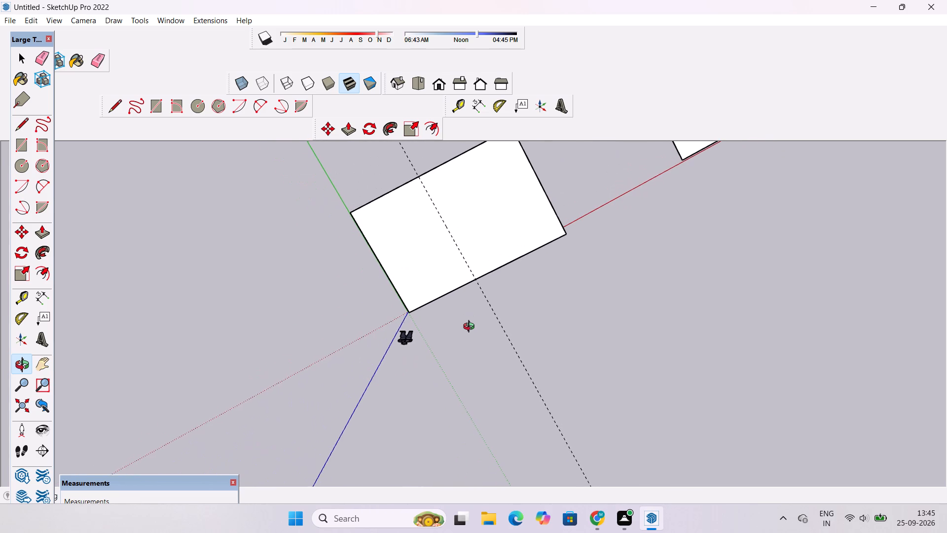
left_click_drag(471, 328, 471, 329)
left_click_drag(471, 329, 473, 323)
left_click_drag(473, 323, 479, 312)
scroll(479, 312, "up", 3)
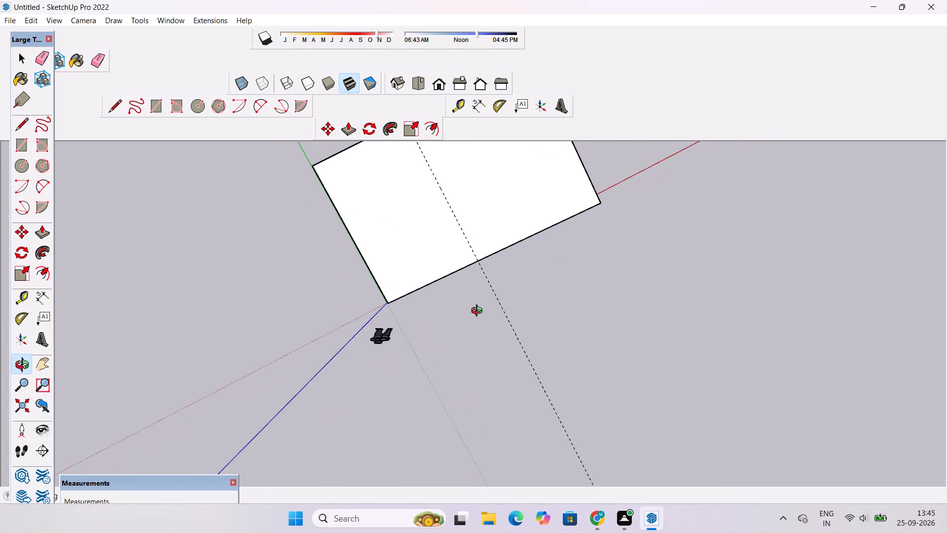
scroll(479, 312, "down", 5)
scroll(479, 312, "up", 5)
left_click_drag(480, 313, 481, 230)
scroll(481, 230, "down", 4)
left_click_drag(486, 309, 478, 236)
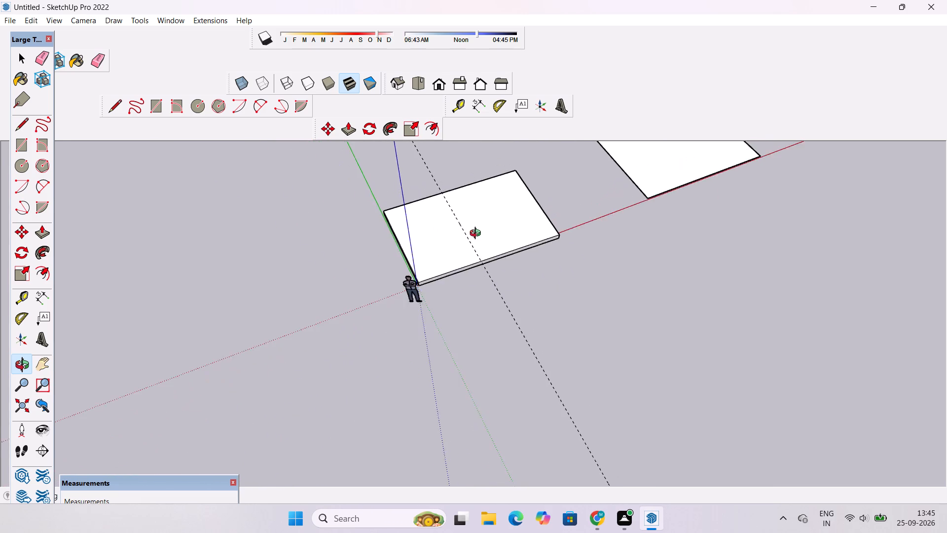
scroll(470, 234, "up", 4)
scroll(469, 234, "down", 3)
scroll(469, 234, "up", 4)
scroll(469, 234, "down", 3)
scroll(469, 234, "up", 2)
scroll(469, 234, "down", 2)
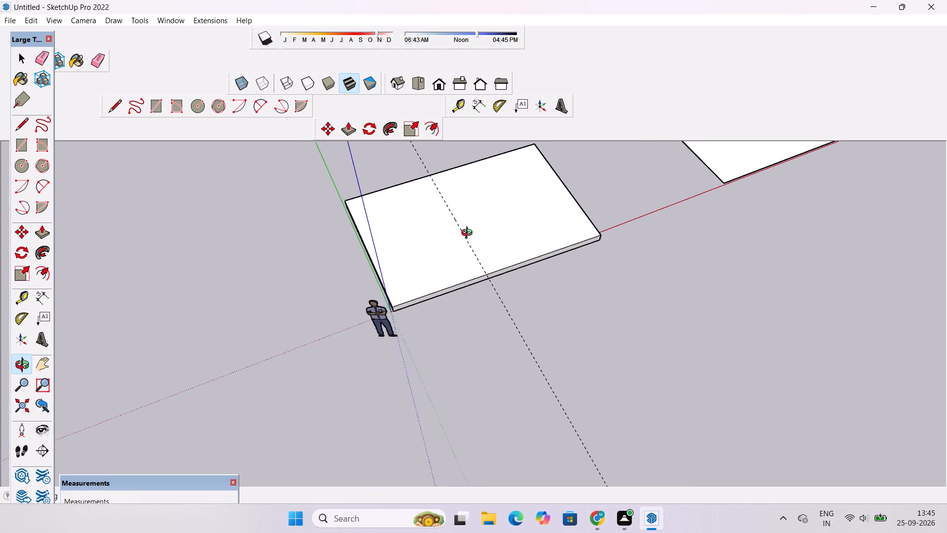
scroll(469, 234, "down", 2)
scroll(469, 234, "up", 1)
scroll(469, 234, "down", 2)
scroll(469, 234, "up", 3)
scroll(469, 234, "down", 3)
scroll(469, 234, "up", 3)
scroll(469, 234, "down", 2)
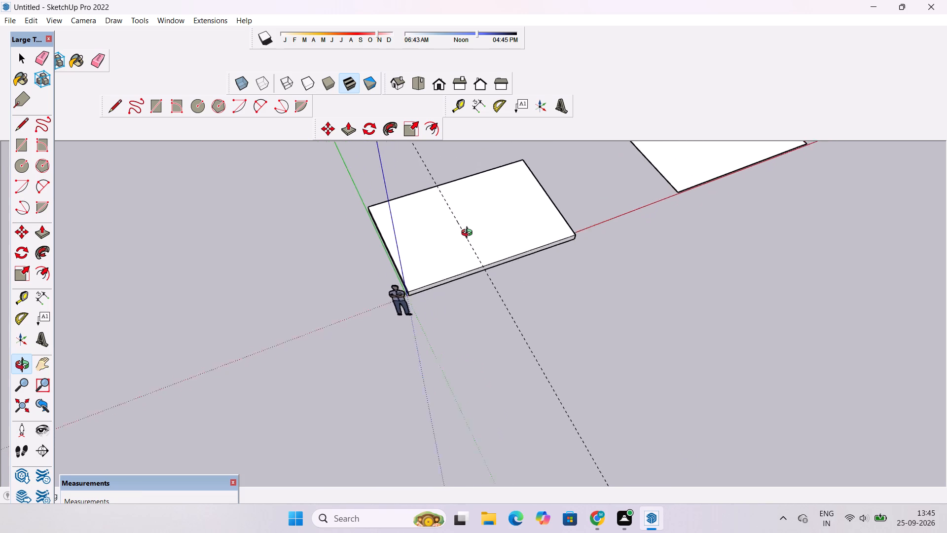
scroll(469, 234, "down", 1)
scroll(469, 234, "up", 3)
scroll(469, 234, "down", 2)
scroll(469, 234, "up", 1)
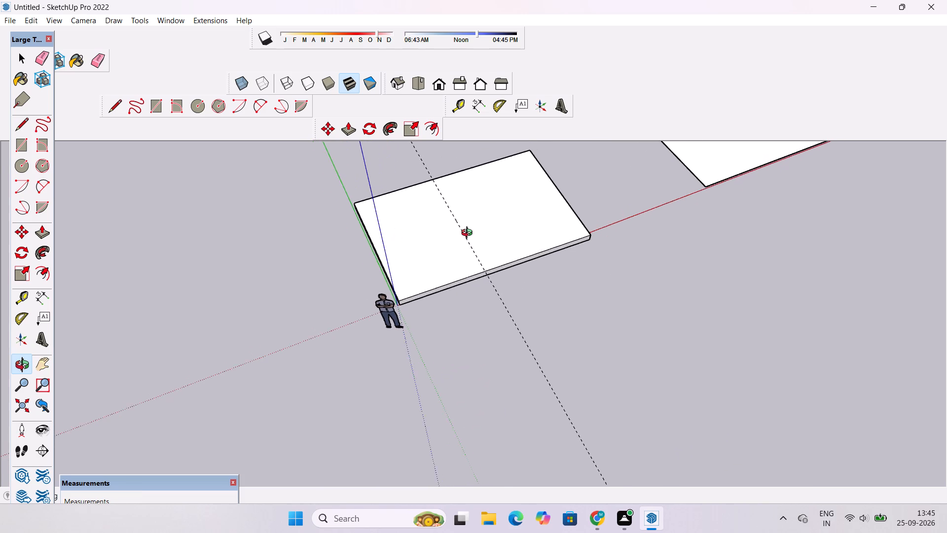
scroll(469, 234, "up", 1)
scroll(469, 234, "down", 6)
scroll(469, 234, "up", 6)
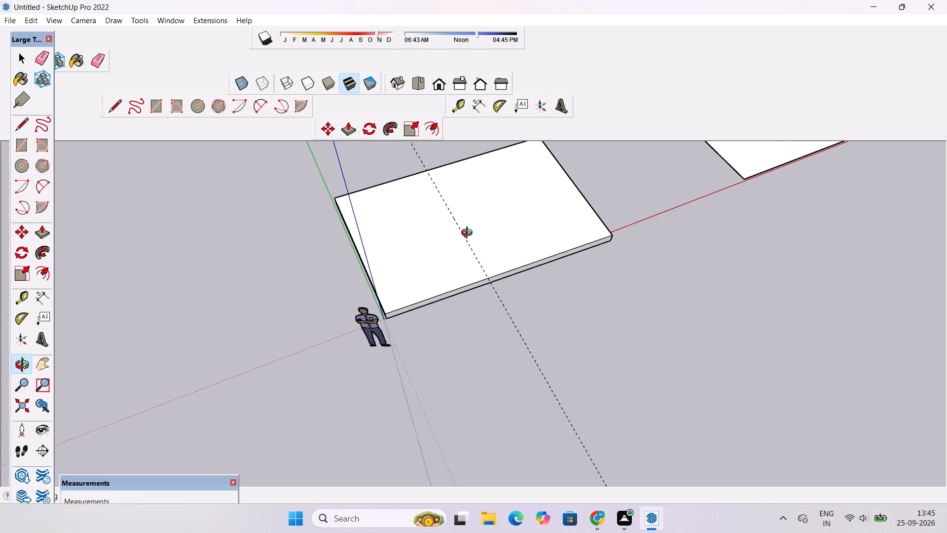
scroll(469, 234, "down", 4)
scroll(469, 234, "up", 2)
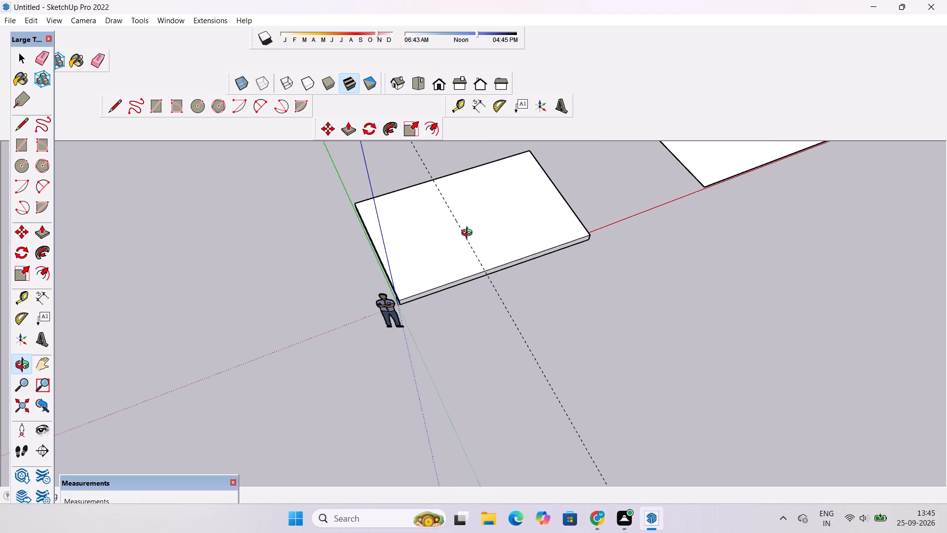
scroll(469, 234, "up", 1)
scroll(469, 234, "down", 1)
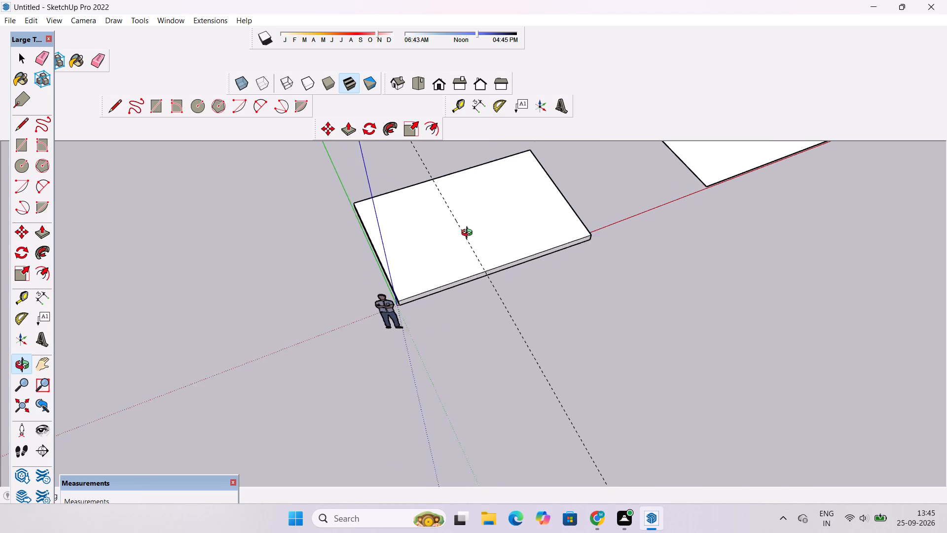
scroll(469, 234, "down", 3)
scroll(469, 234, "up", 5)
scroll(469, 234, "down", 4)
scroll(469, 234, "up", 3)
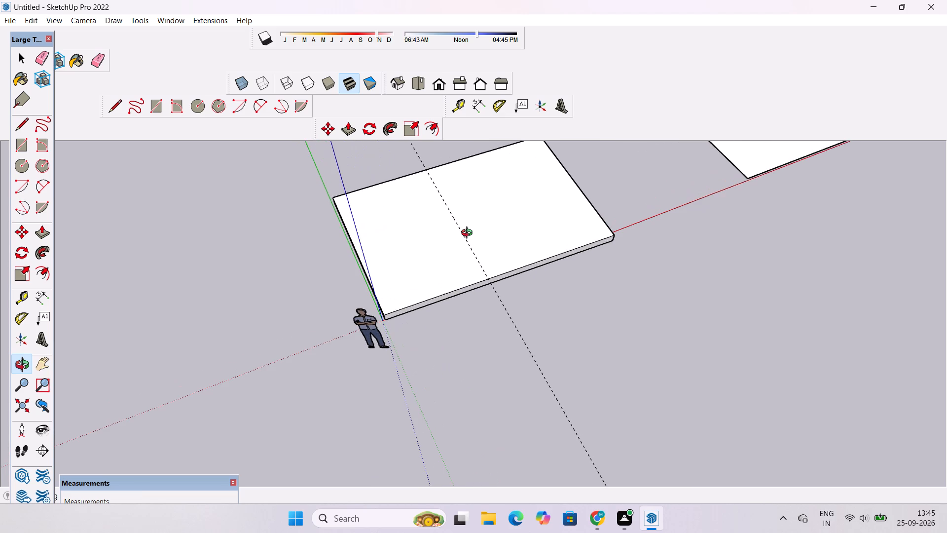
Examine the slab's top face, the existing guide and the flat copied rectangle from raised to near-overhead angles.
scroll(469, 234, "down", 5)
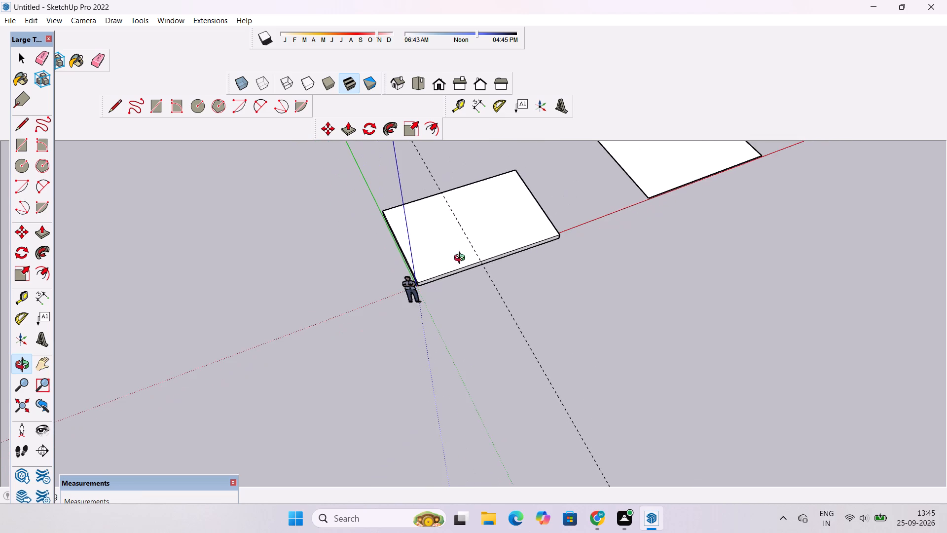
left_click_drag(534, 251, 499, 318)
scroll(485, 268, "up", 4)
left_click_drag(483, 263, 487, 305, "shift")
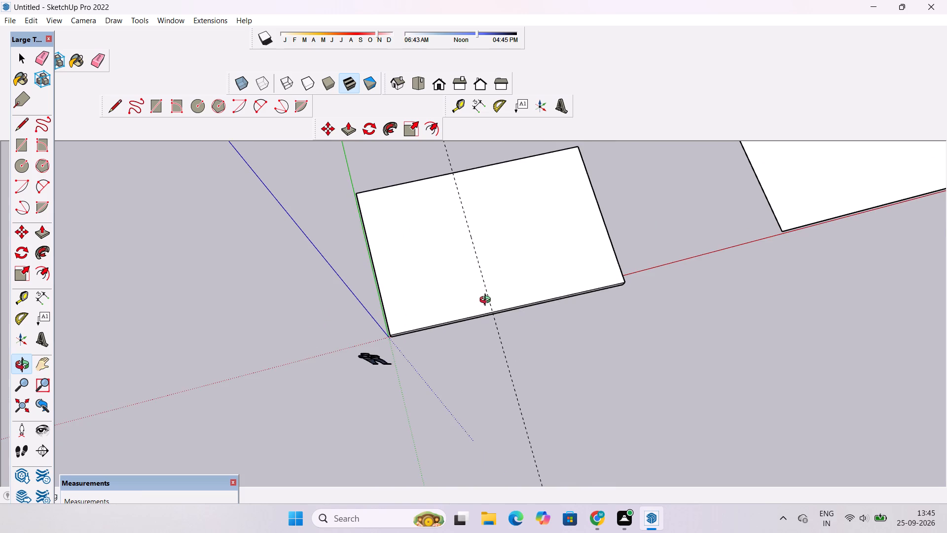
left_click_drag(487, 299, 503, 333, "shift")
scroll(484, 326, "up", 1)
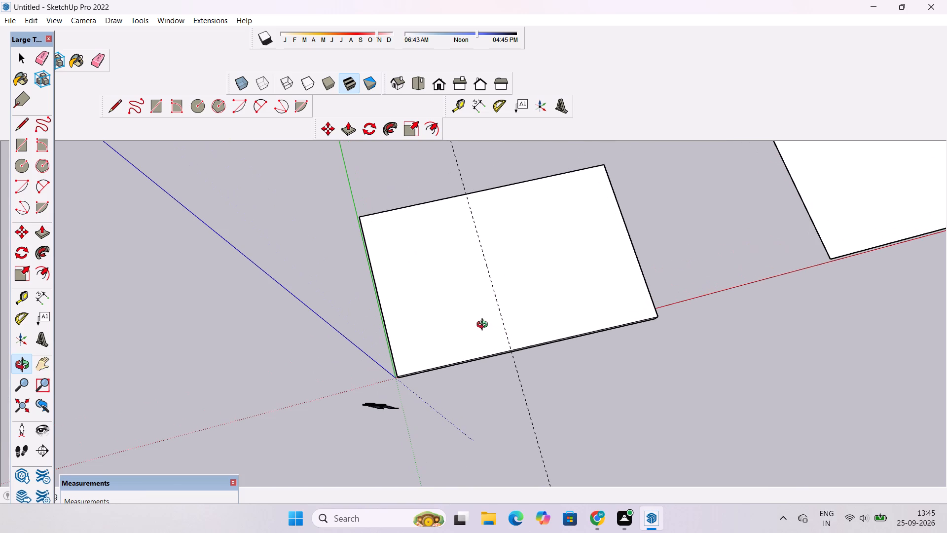
left_click_drag(484, 326, 490, 350, "shift")
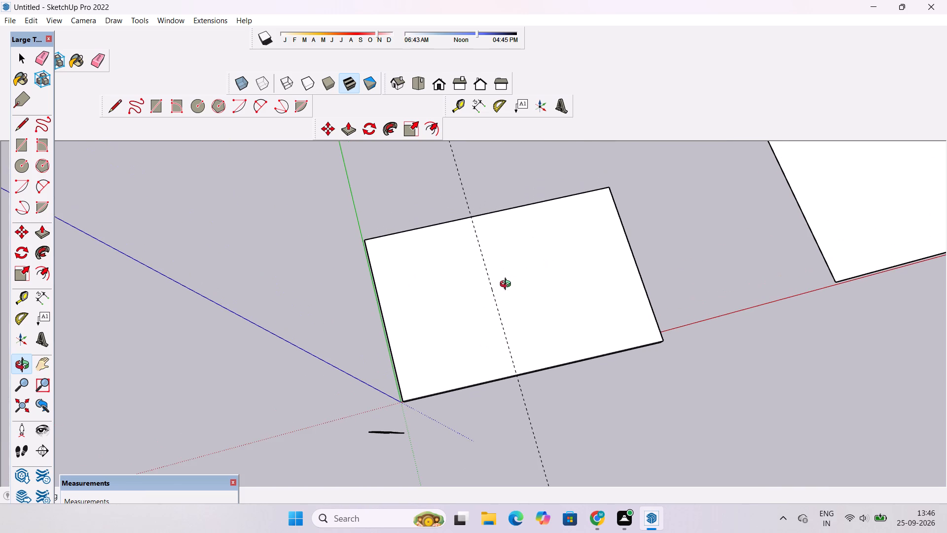
scroll(508, 285, "down", 2)
scroll(508, 285, "up", 2)
left_click_drag(508, 285, 501, 300)
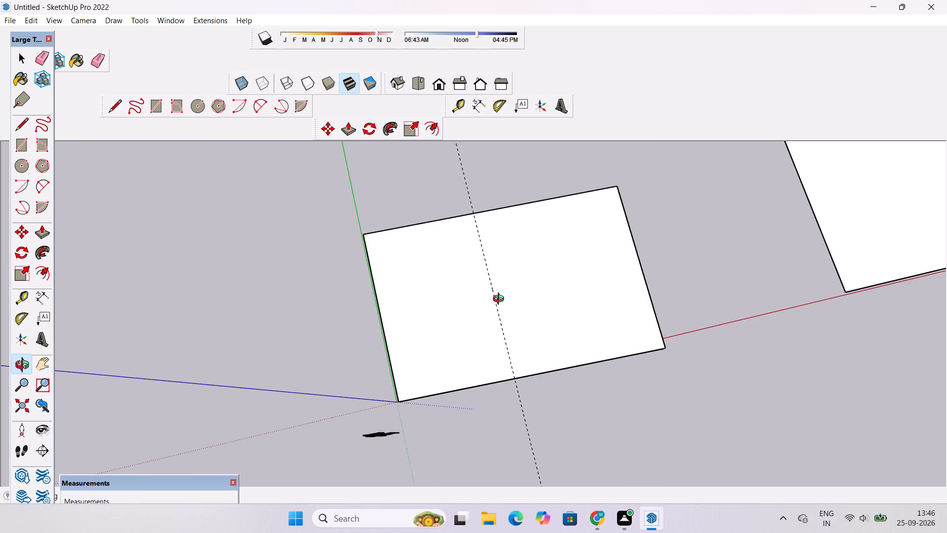
left_click_drag(501, 300, 526, 326)
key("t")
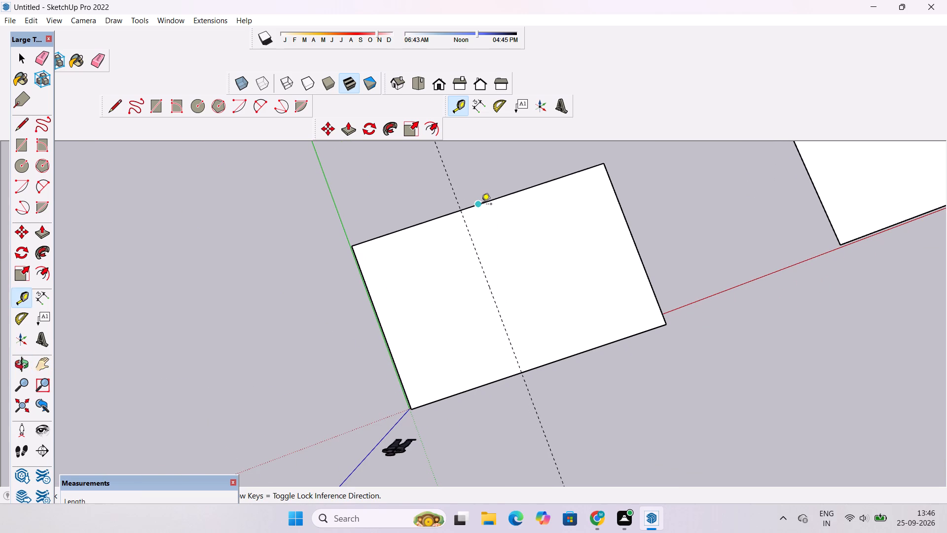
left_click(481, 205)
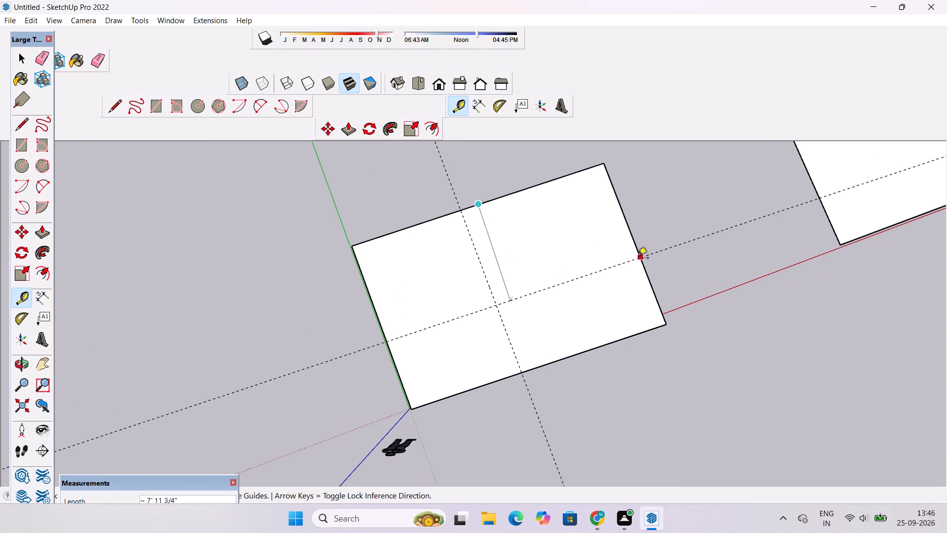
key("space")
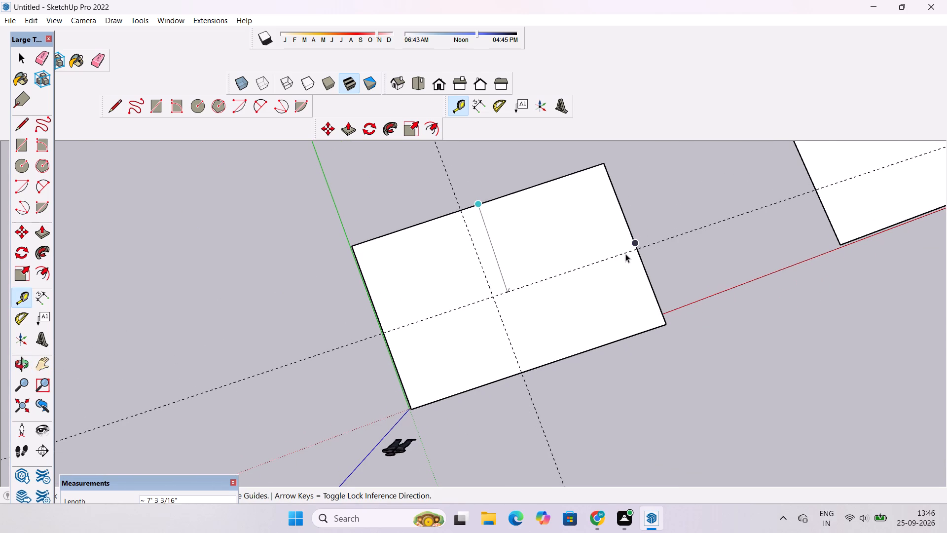
Examine the slab's front edge, thickness and guide crossing from lower angles around the red axis.
type("o")
left_click_drag(627, 327, 592, 216)
scroll(591, 213, "down", 2)
left_click_drag(592, 283, 592, 261)
left_click(592, 259)
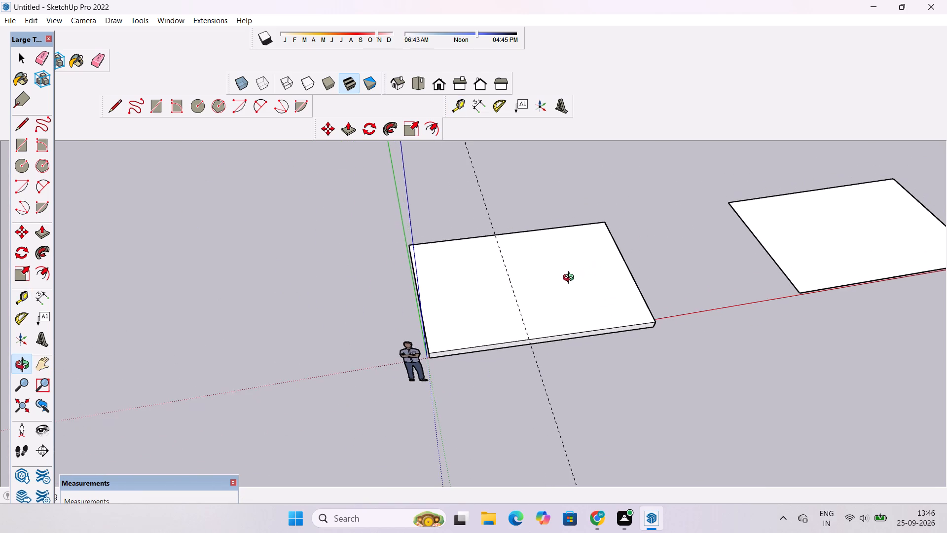
scroll(566, 286, "up", 2)
left_click_drag(580, 284, 466, 312)
left_click_drag(513, 313, 493, 271)
left_click_drag(523, 296, 515, 260)
left_click_drag(565, 303, 574, 235)
left_click_drag(465, 316, 578, 302)
left_click_drag(522, 320, 529, 375)
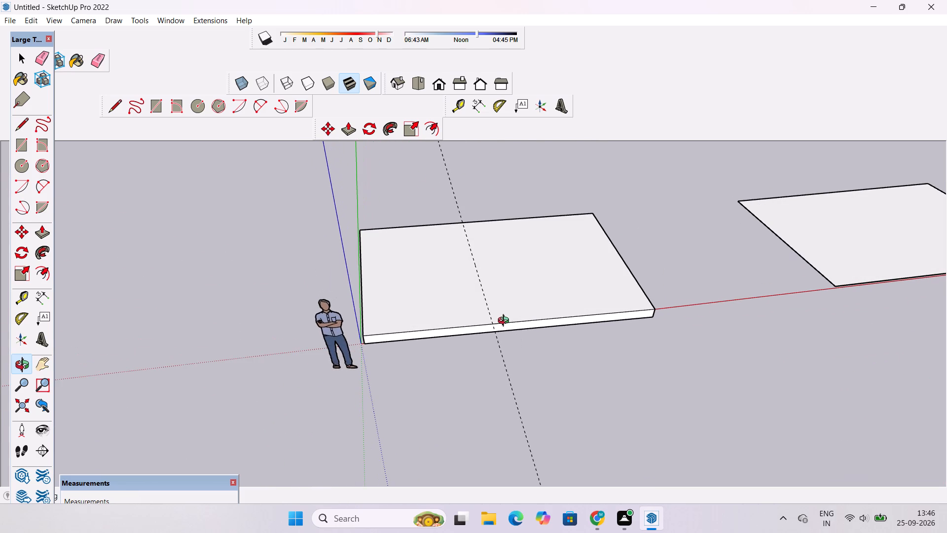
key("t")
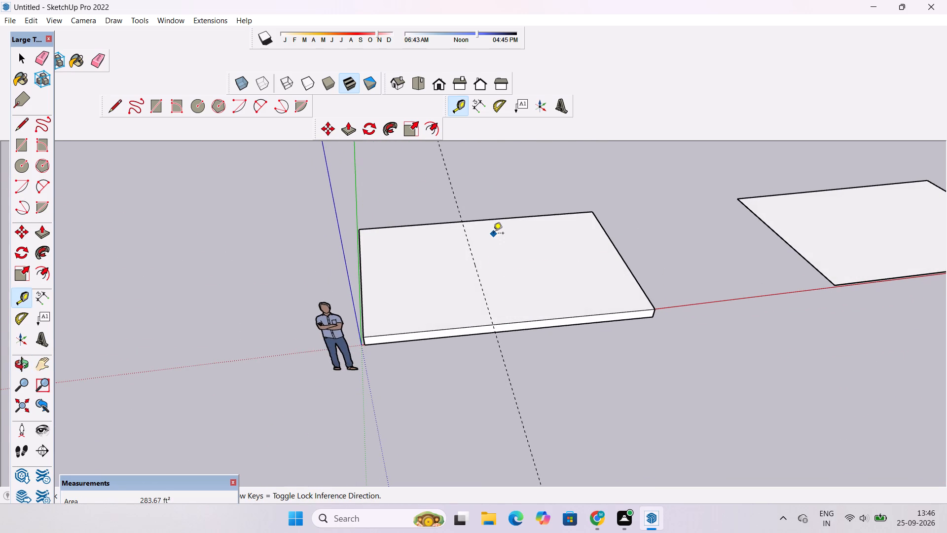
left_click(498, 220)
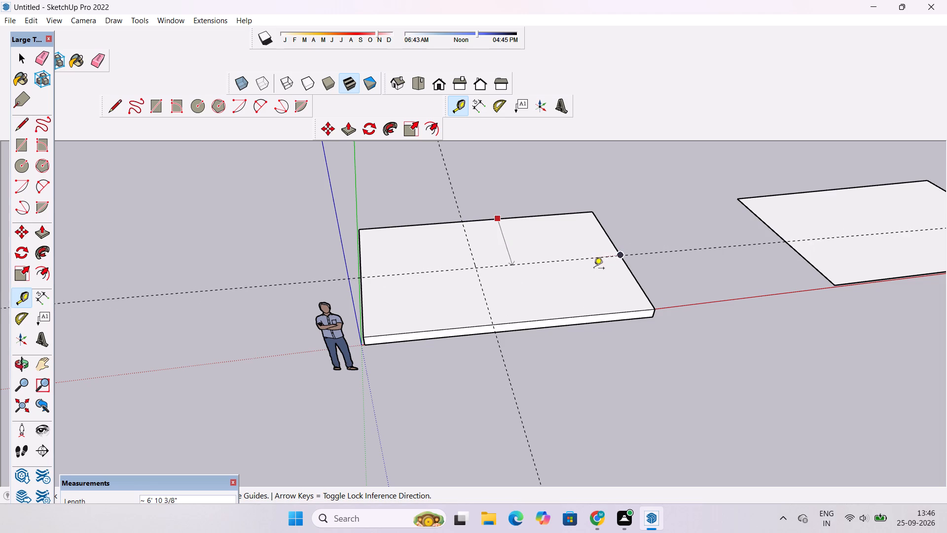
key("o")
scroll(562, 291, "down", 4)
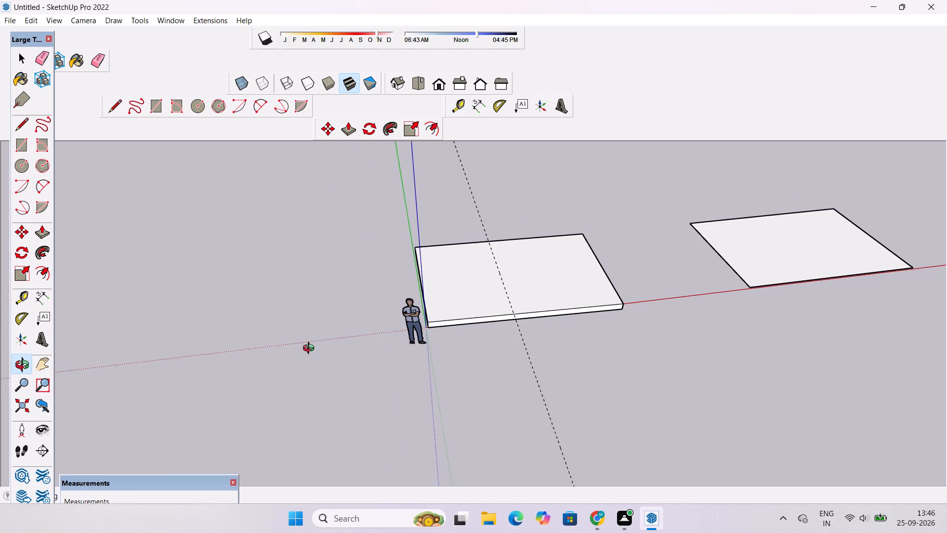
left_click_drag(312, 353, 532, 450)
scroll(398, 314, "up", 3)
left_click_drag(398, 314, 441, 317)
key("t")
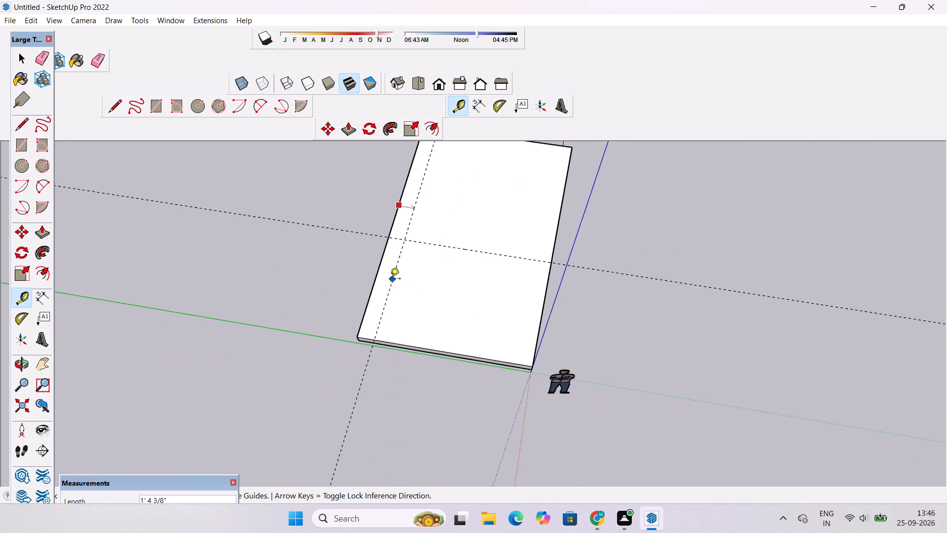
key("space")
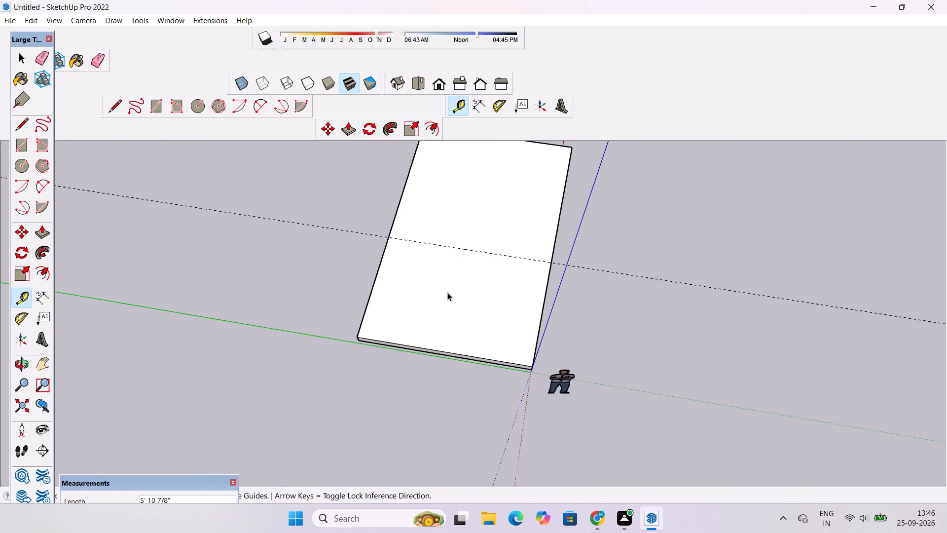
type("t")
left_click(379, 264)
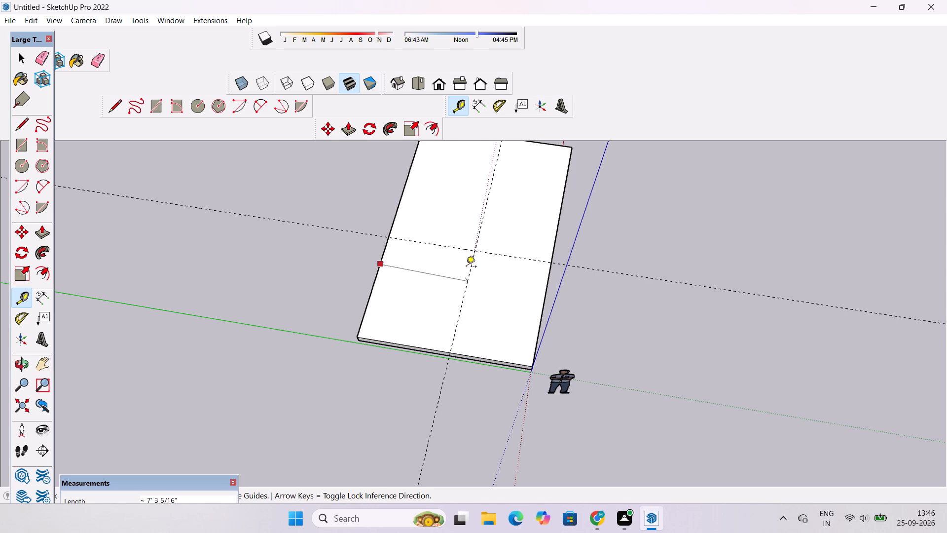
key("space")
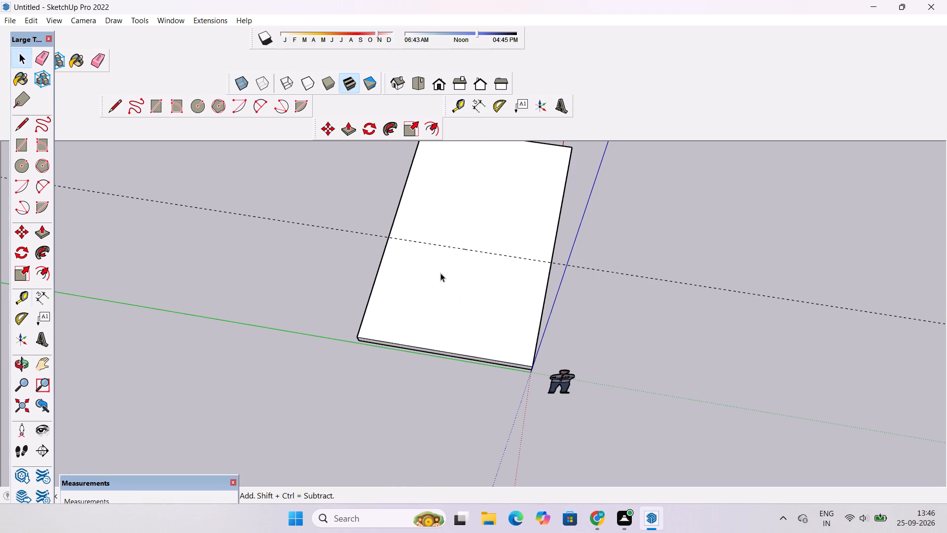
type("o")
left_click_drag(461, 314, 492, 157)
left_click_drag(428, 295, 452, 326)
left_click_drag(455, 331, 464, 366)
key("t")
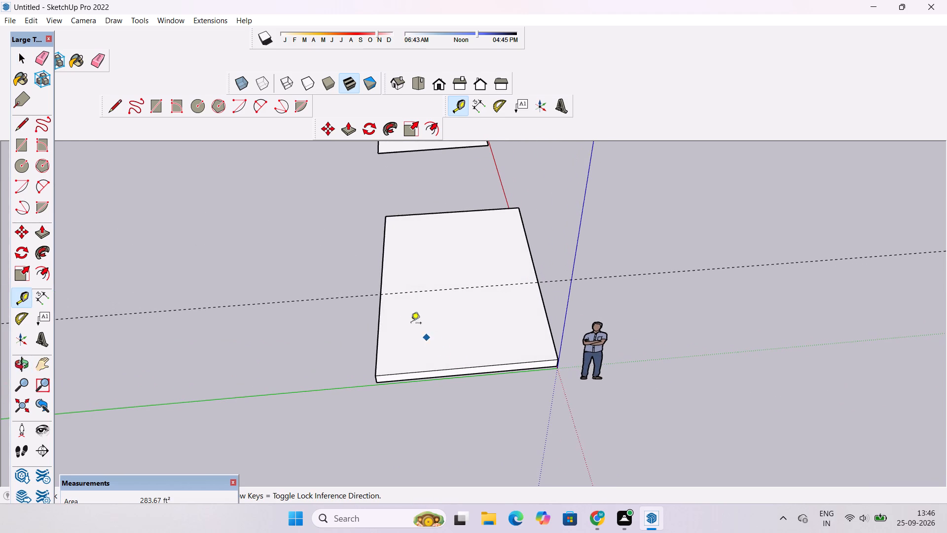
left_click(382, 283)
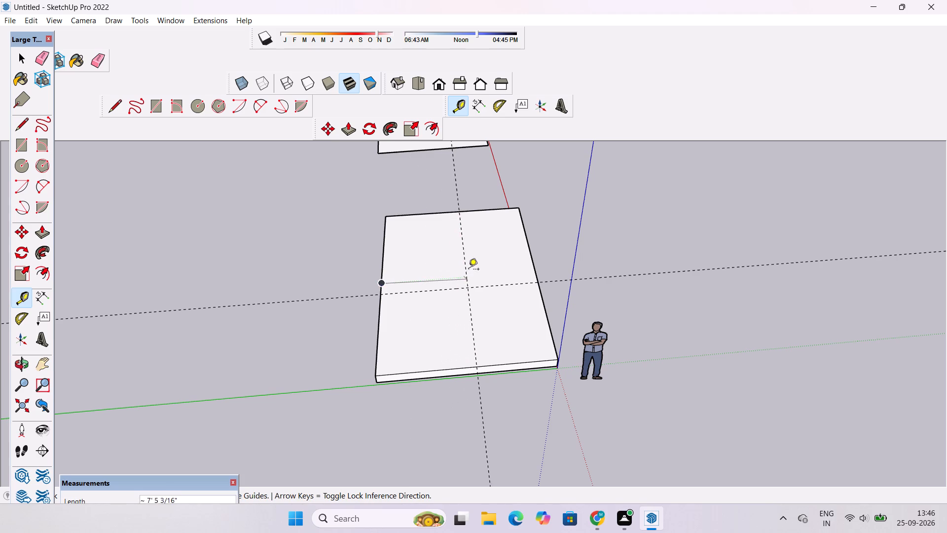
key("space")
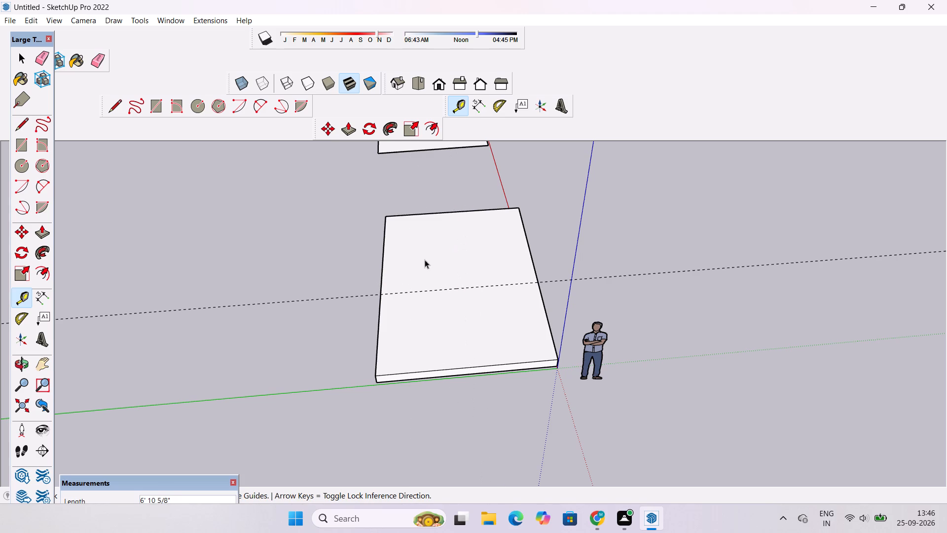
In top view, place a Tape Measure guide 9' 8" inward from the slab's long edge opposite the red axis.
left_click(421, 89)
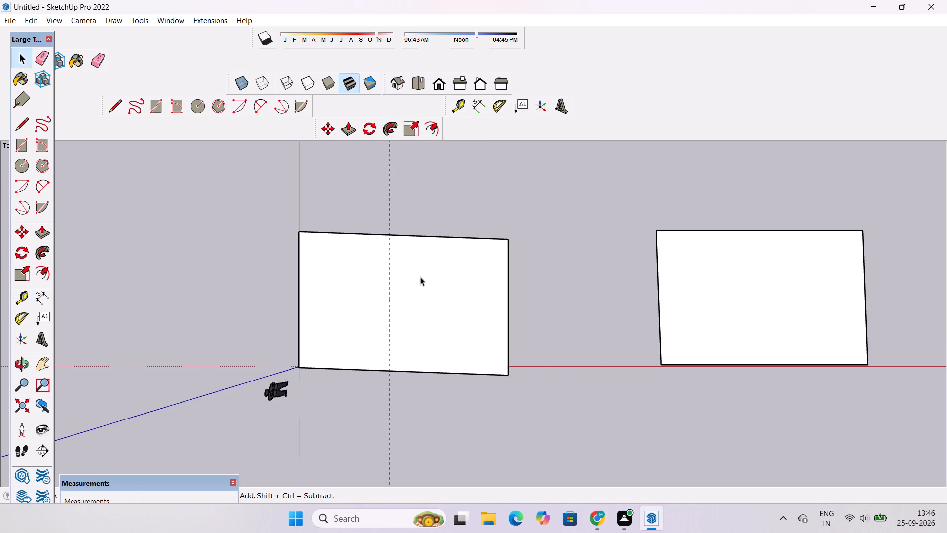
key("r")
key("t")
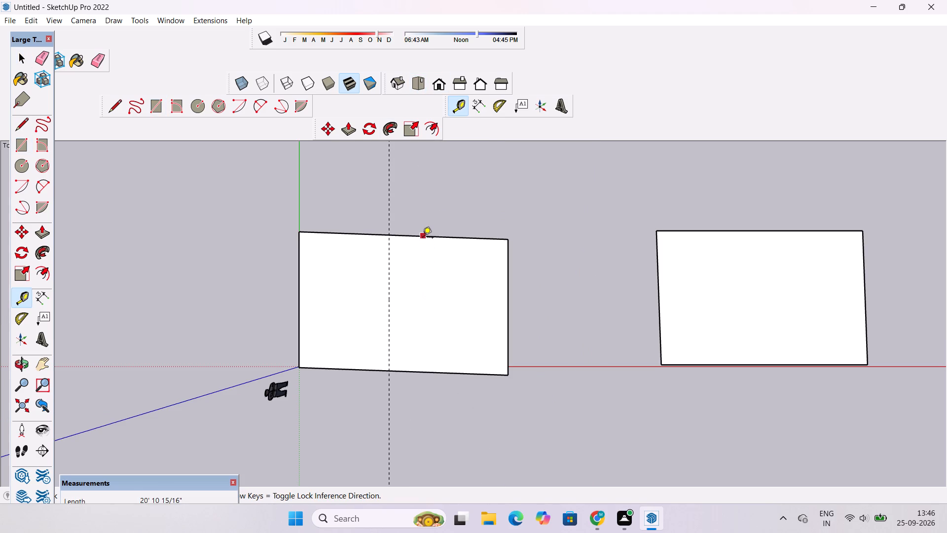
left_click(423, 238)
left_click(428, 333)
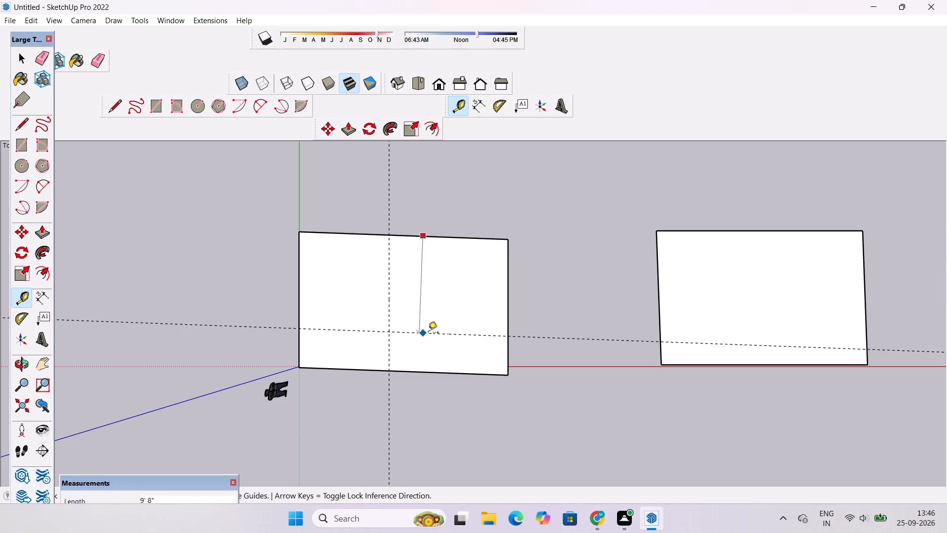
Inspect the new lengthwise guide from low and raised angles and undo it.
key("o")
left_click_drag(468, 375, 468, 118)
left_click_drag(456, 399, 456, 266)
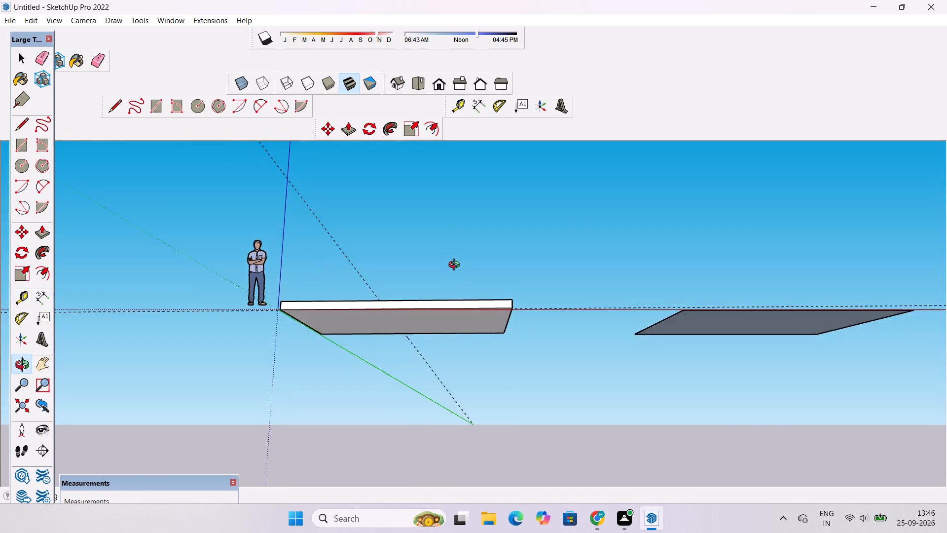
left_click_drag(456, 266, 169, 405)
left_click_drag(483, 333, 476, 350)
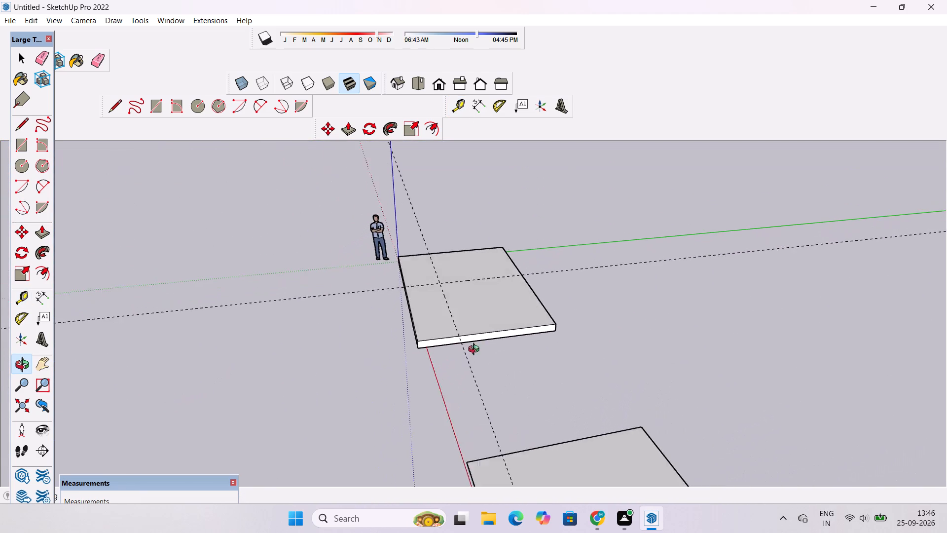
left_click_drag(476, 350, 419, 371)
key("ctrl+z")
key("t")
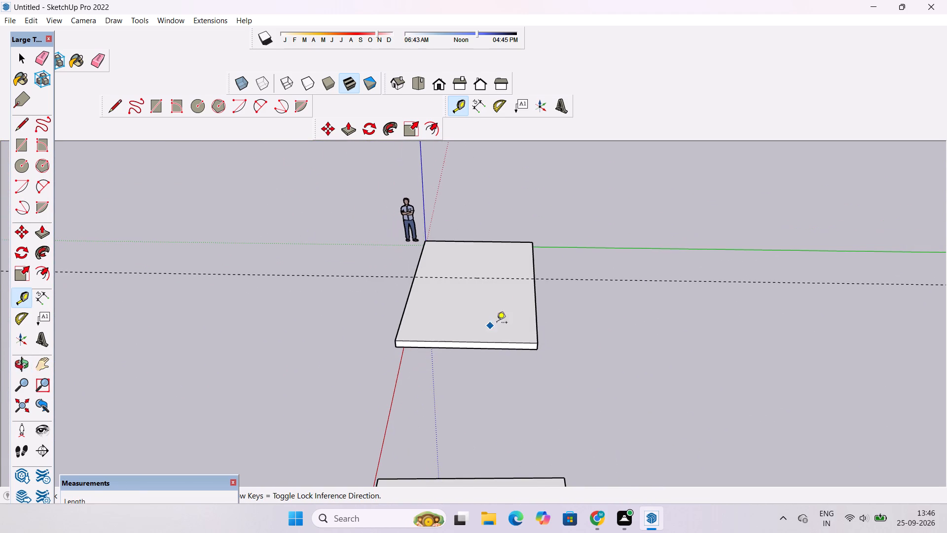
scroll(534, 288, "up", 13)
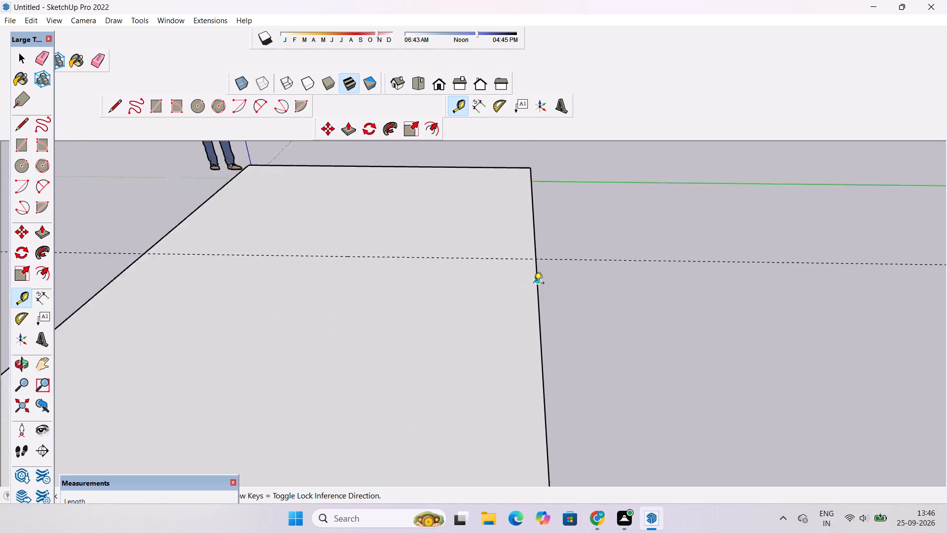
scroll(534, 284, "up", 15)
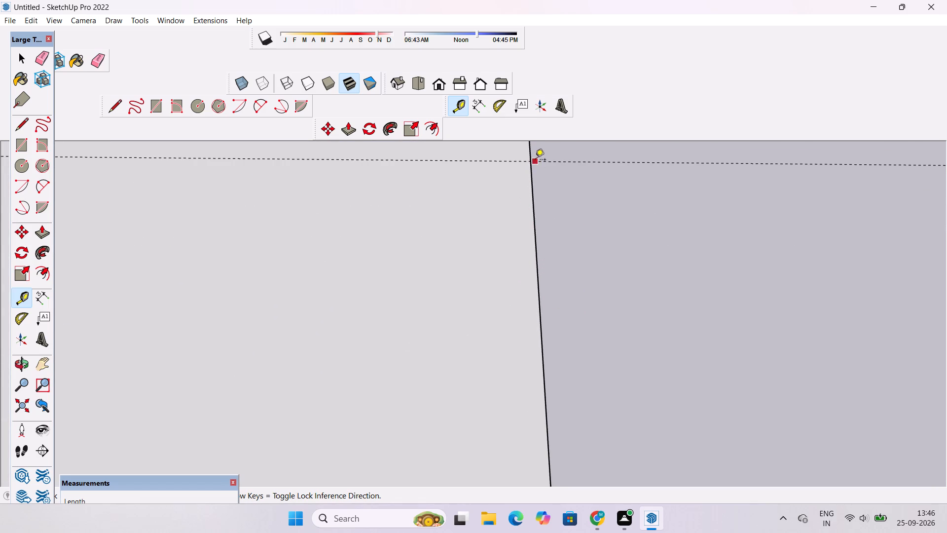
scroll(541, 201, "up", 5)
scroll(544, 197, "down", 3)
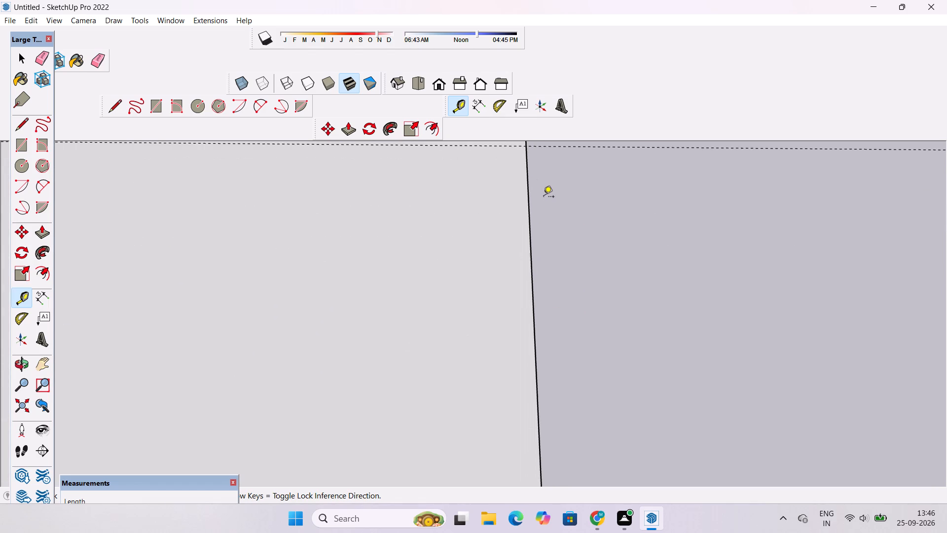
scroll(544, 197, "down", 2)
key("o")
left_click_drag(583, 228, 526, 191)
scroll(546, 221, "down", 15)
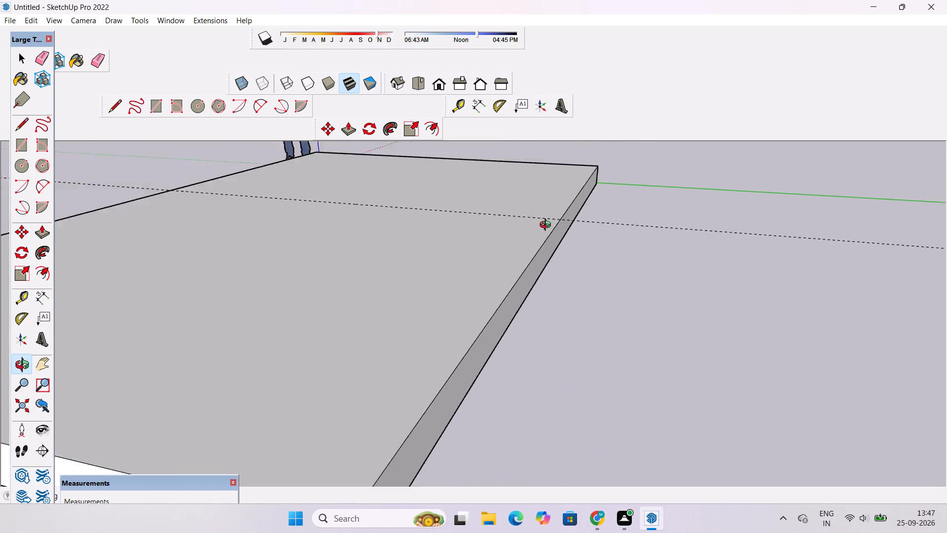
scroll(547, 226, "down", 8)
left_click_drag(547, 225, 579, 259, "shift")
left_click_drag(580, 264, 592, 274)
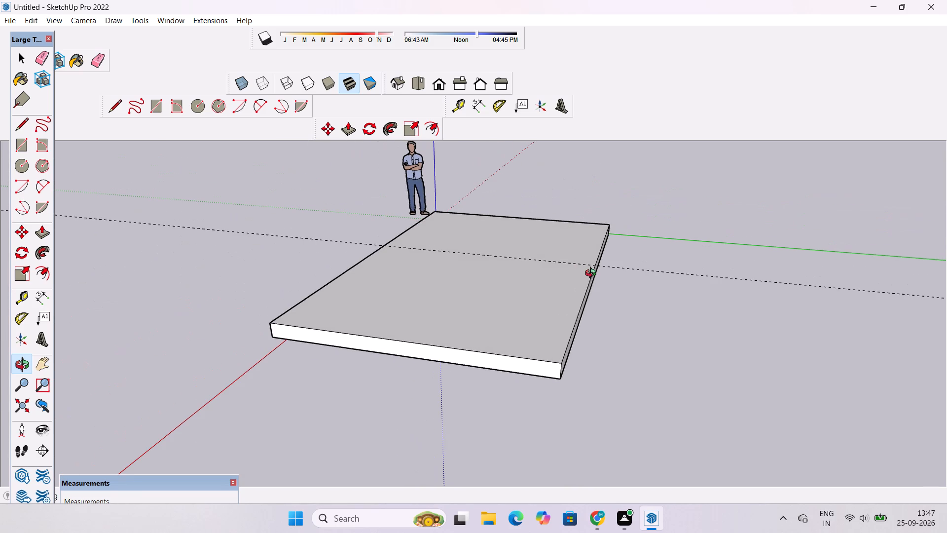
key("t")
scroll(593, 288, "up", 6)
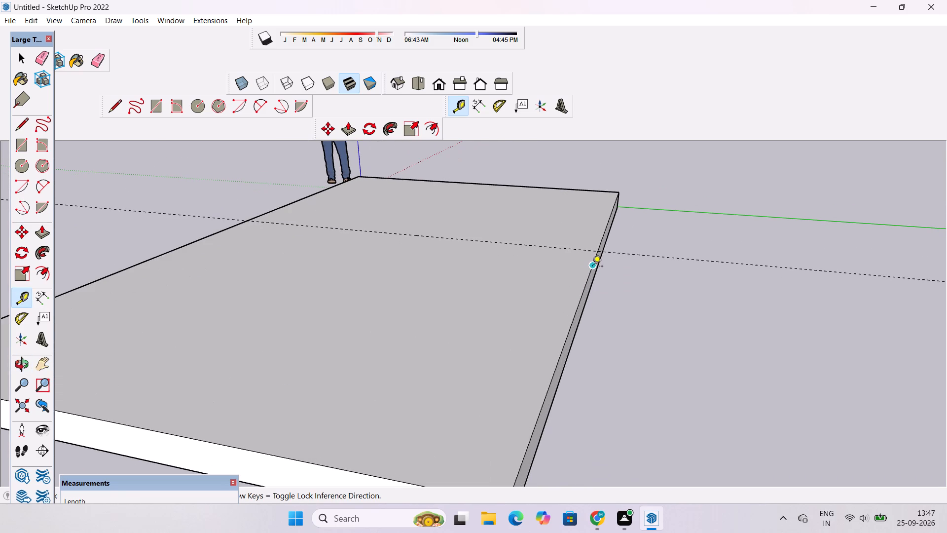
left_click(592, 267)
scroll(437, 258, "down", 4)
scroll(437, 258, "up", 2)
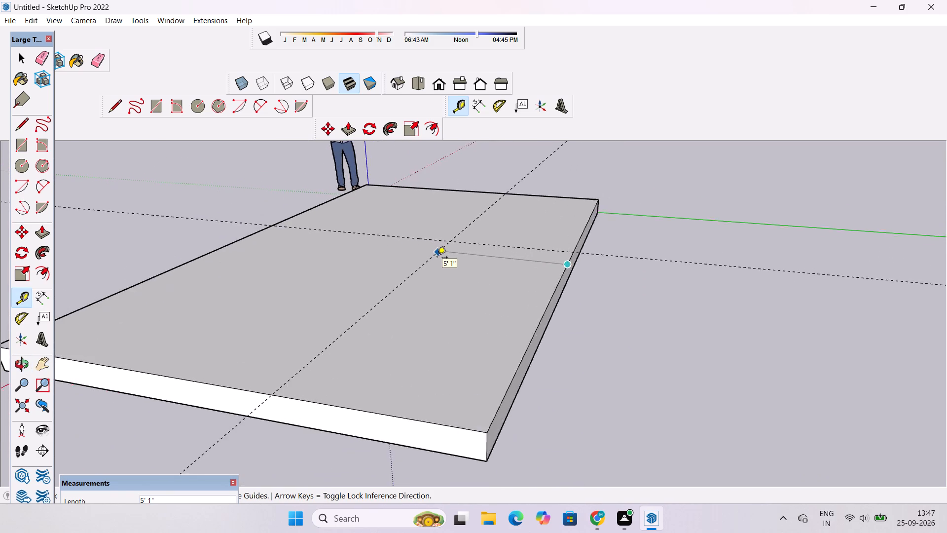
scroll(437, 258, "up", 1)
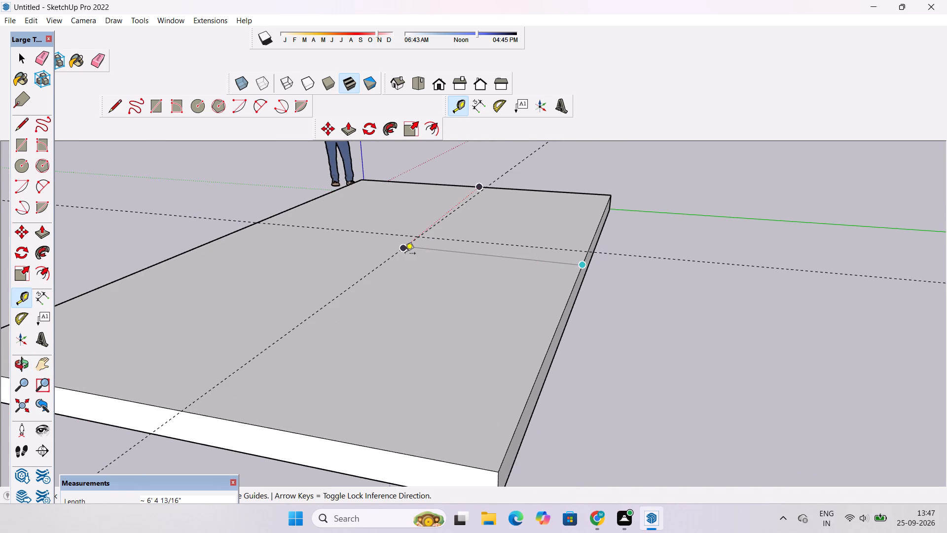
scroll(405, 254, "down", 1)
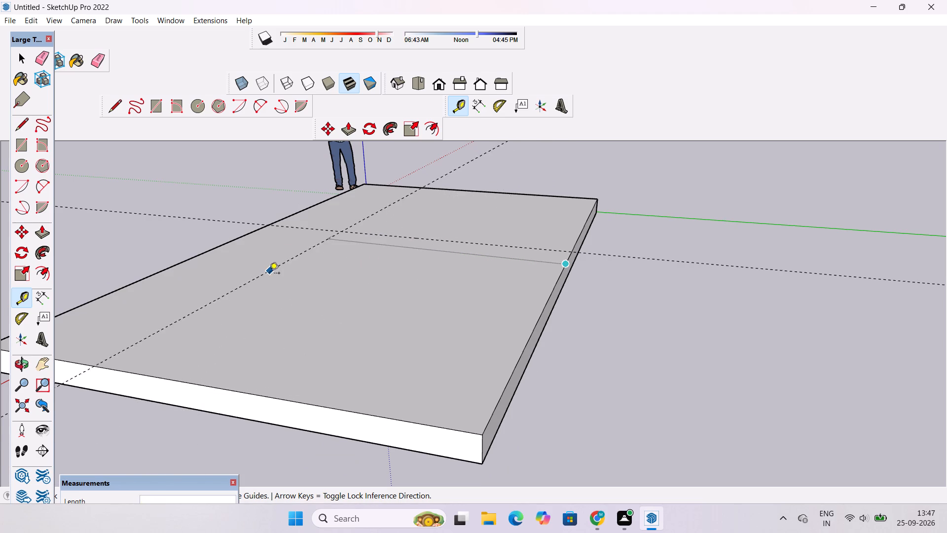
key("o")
Examine the slab, its crossing guide and the flat copied rectangle from low and raised angles around the origin.
scroll(299, 271, "down", 10)
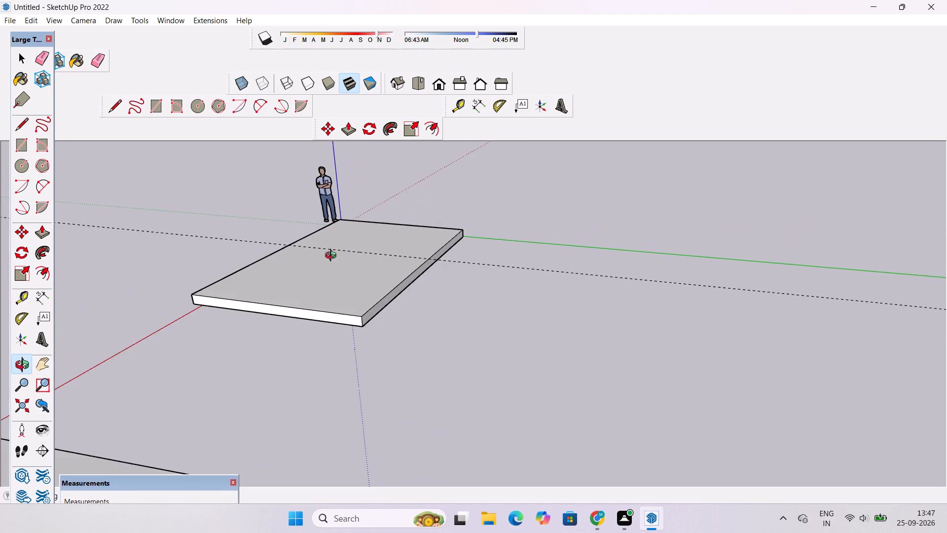
left_click_drag(350, 251, 417, 409)
scroll(399, 319, "down", 6)
left_click_drag(319, 312, 655, 182)
scroll(464, 262, "down", 3)
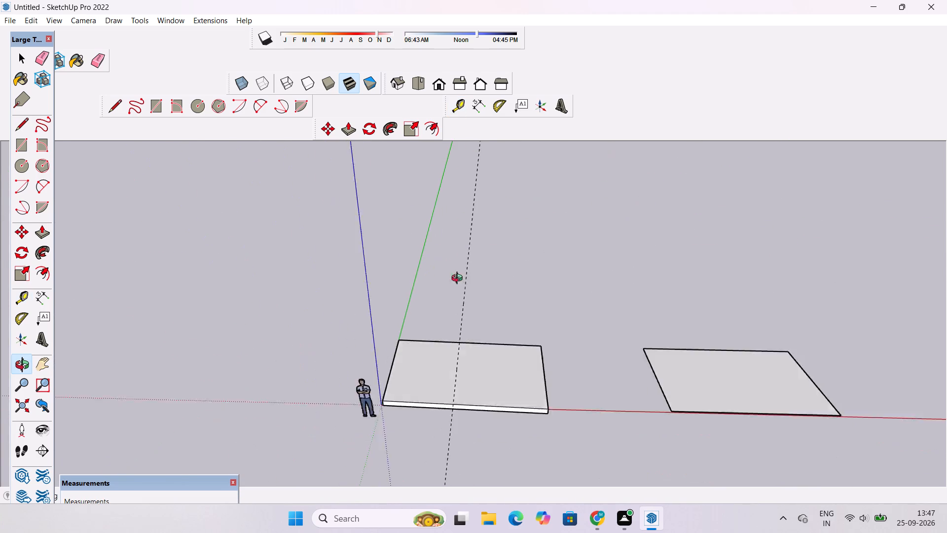
scroll(459, 279, "down", 2)
scroll(418, 349, "up", 6)
left_click_drag(402, 364, 482, 344)
left_click(482, 344)
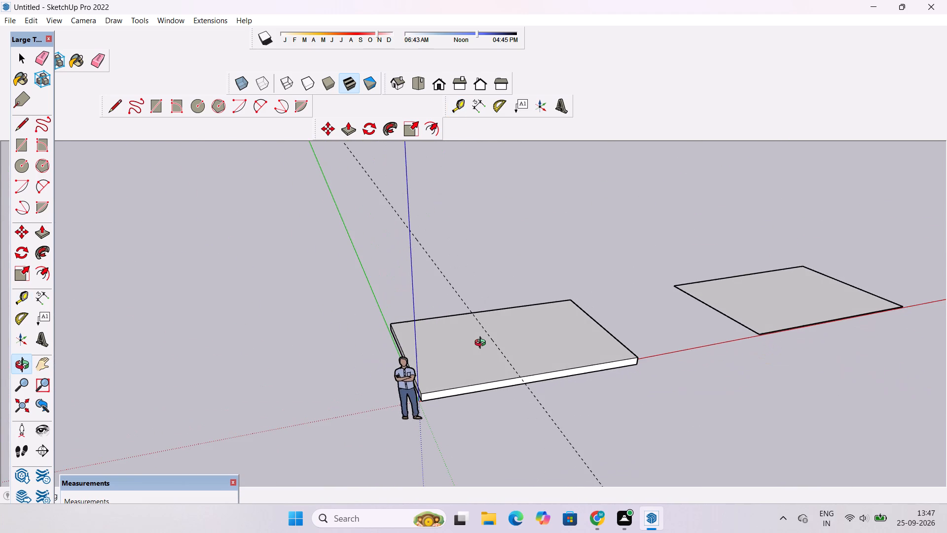
scroll(461, 343, "down", 3)
left_click_drag(394, 407, 378, 485)
scroll(396, 393, "up", 8)
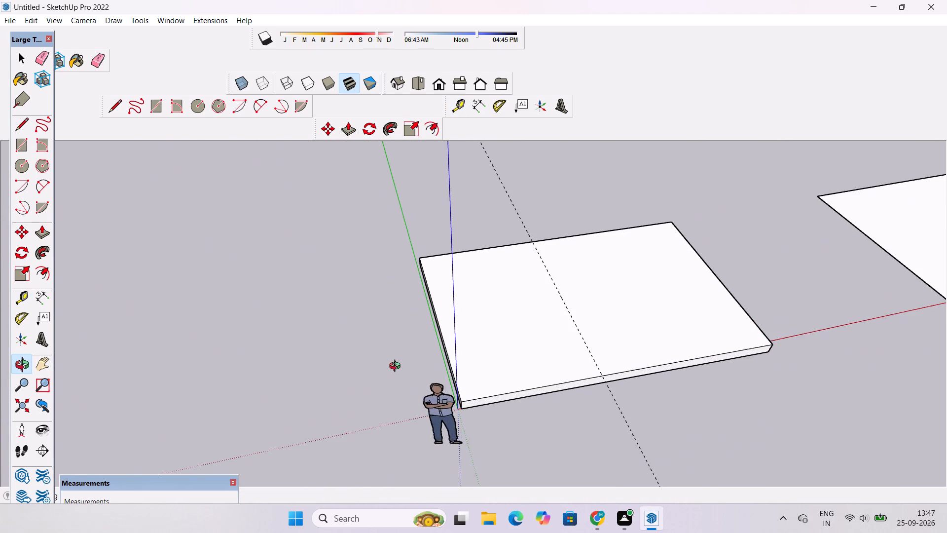
scroll(397, 367, "up", 2)
scroll(397, 365, "down", 3)
left_click_drag(444, 372, 467, 408)
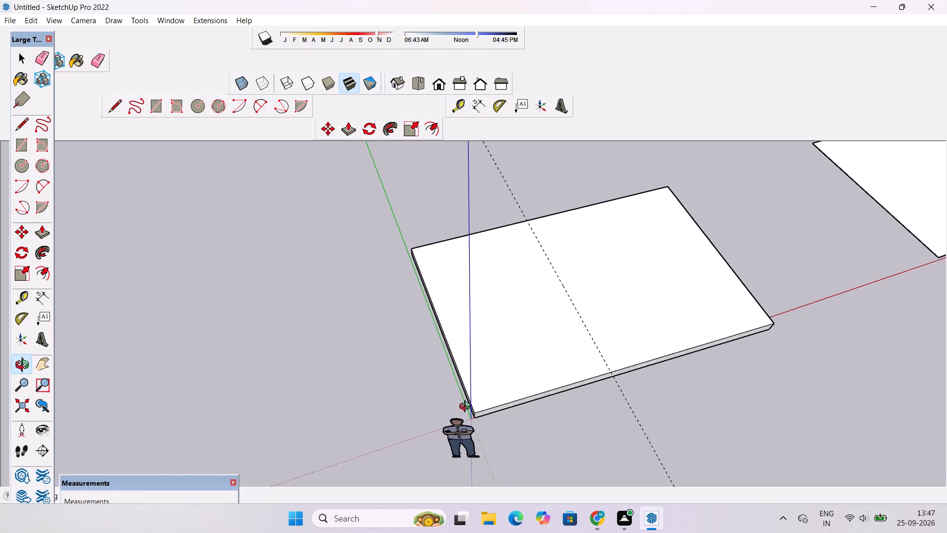
left_click_drag(467, 408, 468, 463)
scroll(467, 406, "down", 3)
left_click_drag(467, 406, 377, 363, "shift")
left_click(377, 363, "shift")
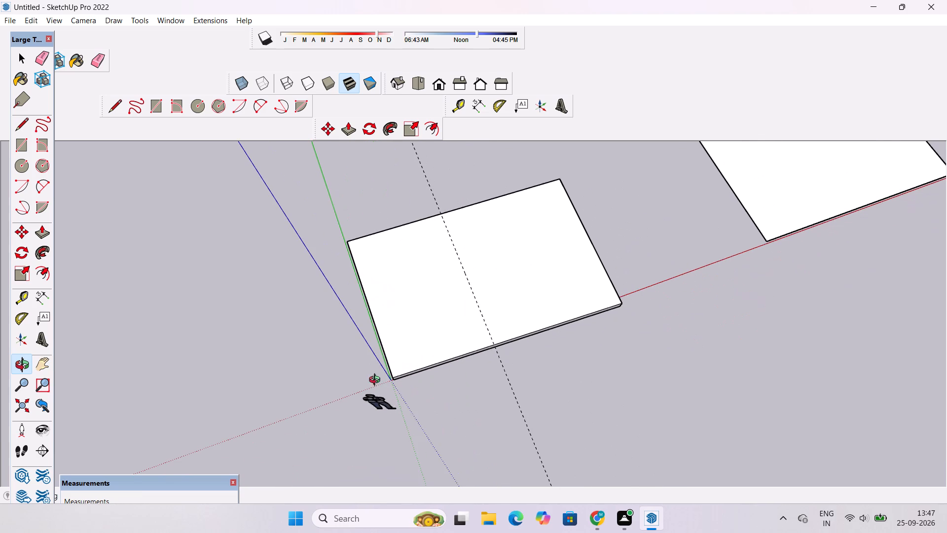
left_click(396, 407)
Select the whole slab and move it by its corner about 4' 3 5/8" along the green axis, away from the red axis.
key("space")
triple_click(523, 285)
key("m")
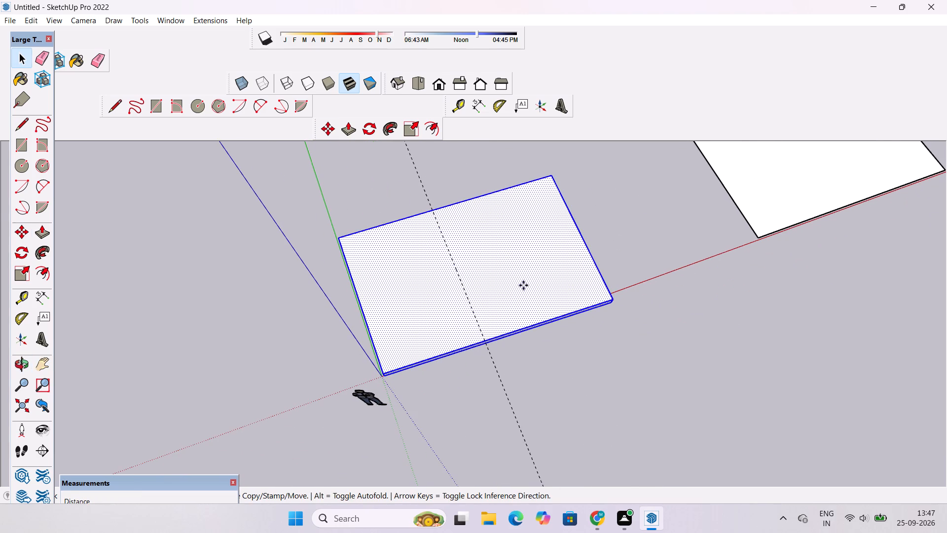
scroll(603, 320, "up", 8)
double_click(619, 290)
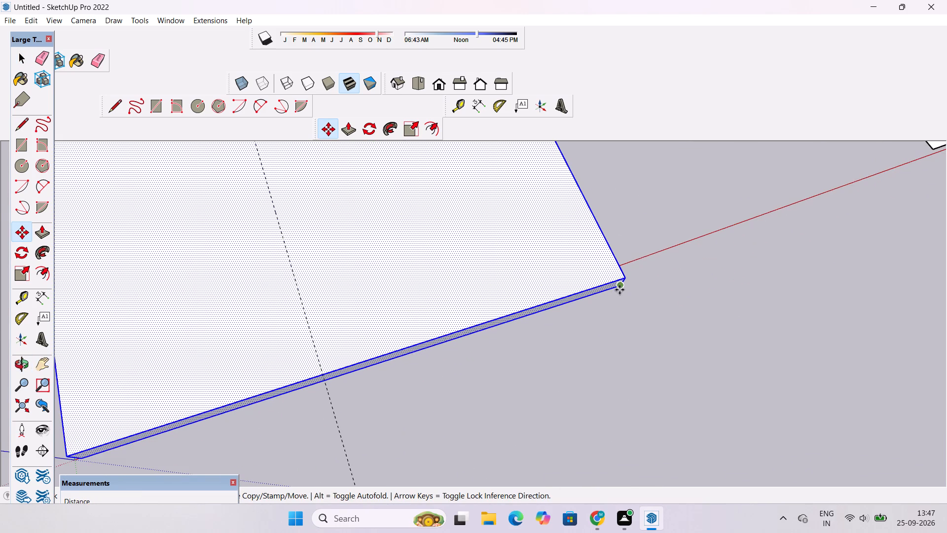
scroll(601, 244, "down", 9)
scroll(594, 224, "up", 4)
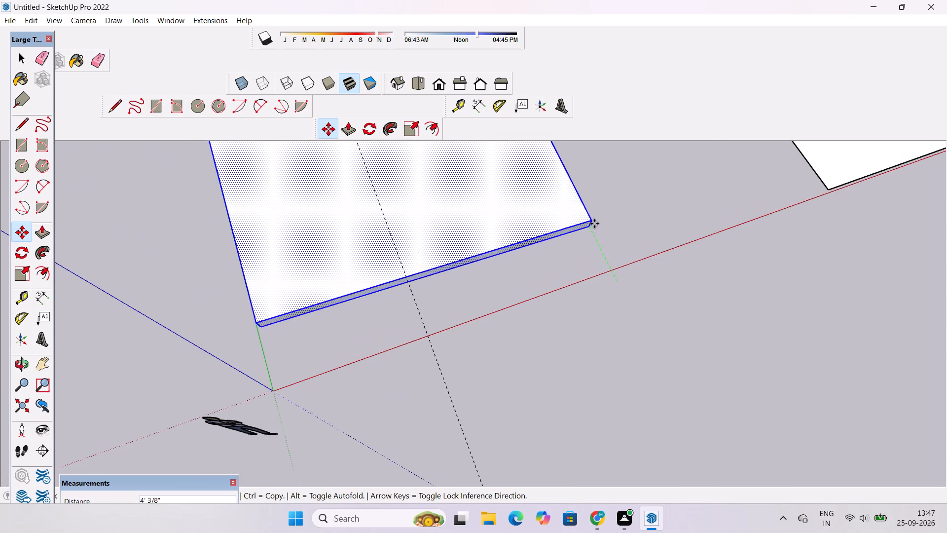
left_click(584, 225)
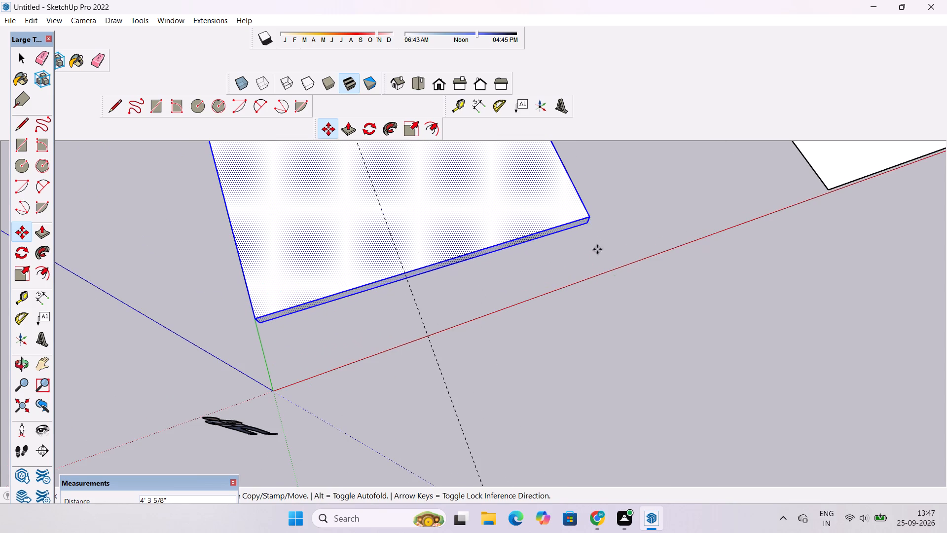
scroll(595, 259, "down", 6)
key("space")
Examine the moved slab's edges and its offset from the origin and red axis at oblique angles.
type("o")
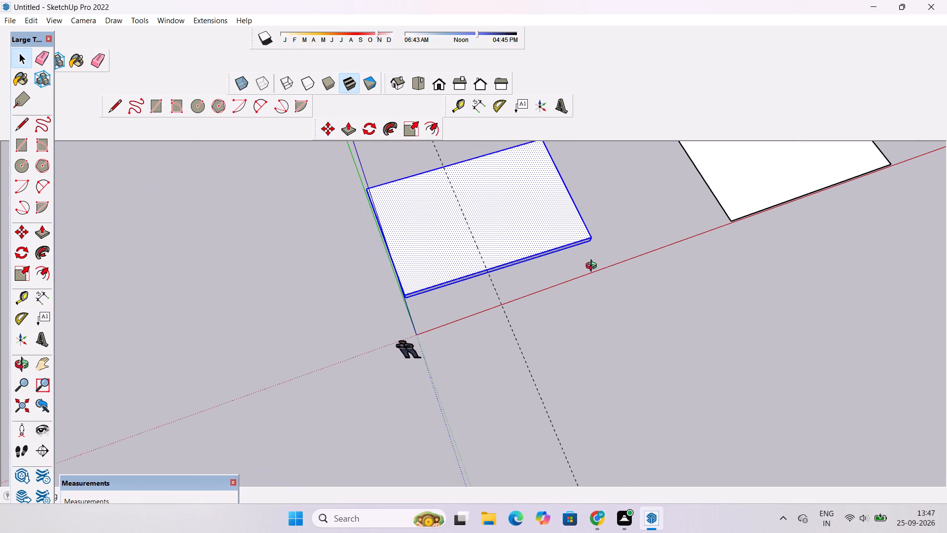
scroll(436, 295, "down", 2)
left_click_drag(338, 323, 392, 257)
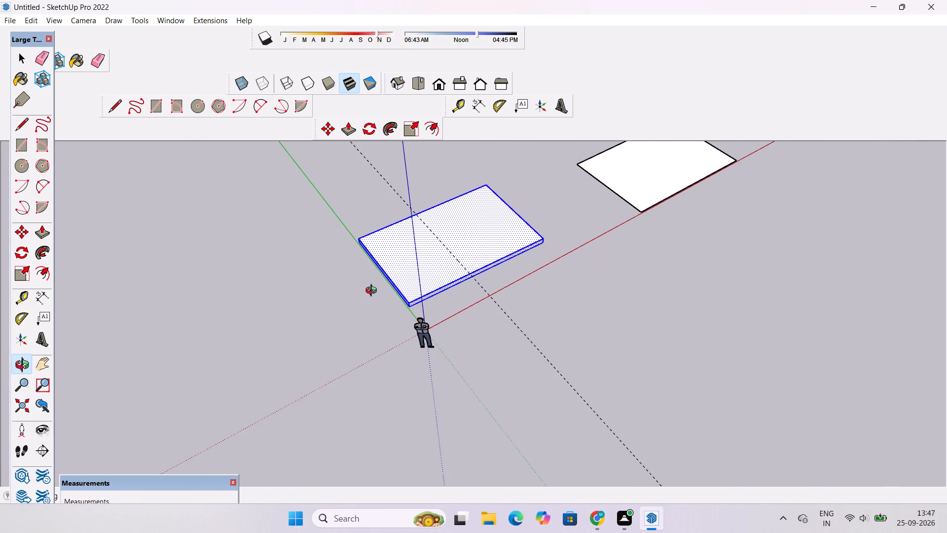
scroll(373, 292, "up", 7)
left_click_drag(373, 292, 430, 266)
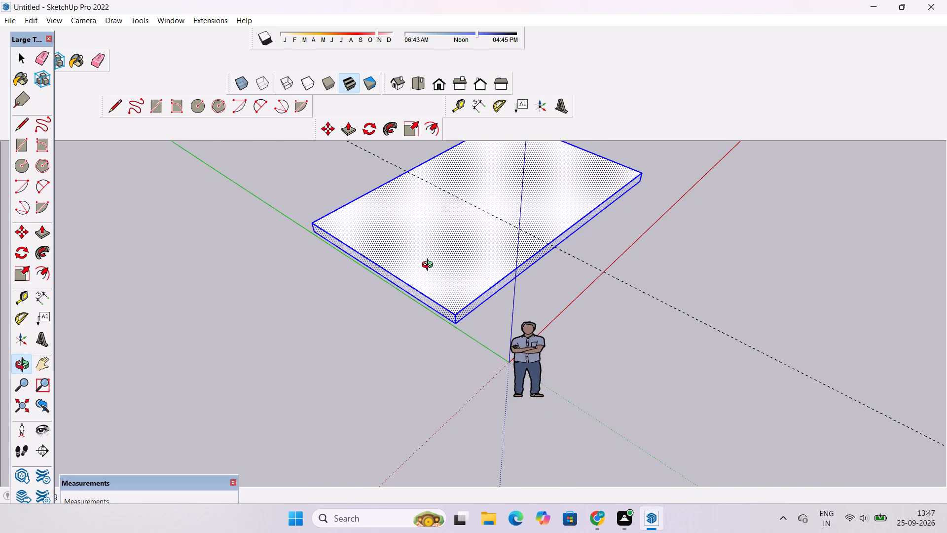
scroll(429, 267, "down", 4)
scroll(429, 276, "up", 5)
left_click_drag(491, 259, 486, 298)
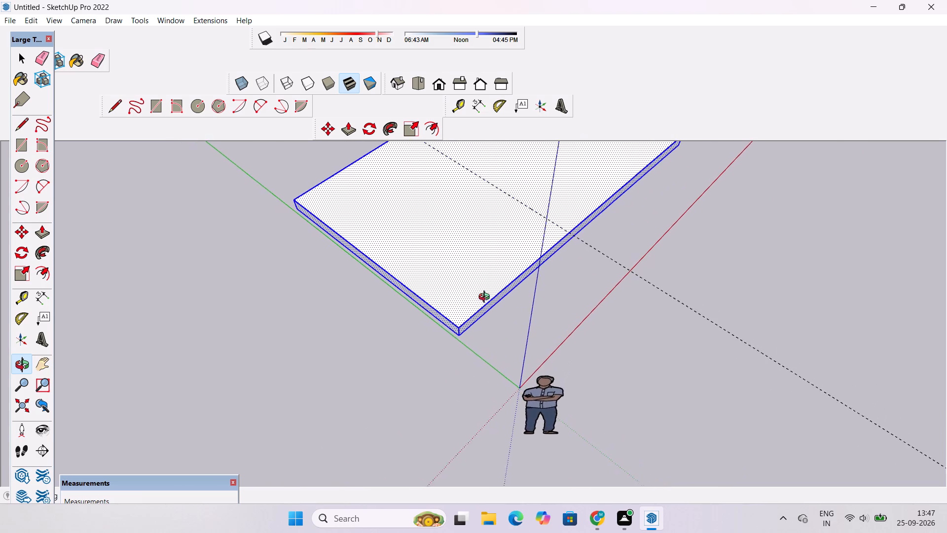
left_click_drag(486, 298, 424, 330)
scroll(411, 311, "down", 5)
left_click_drag(470, 294, 436, 272)
left_click_drag(490, 255, 473, 260)
scroll(473, 260, "down", 2)
scroll(478, 264, "up", 2)
scroll(478, 264, "down", 2)
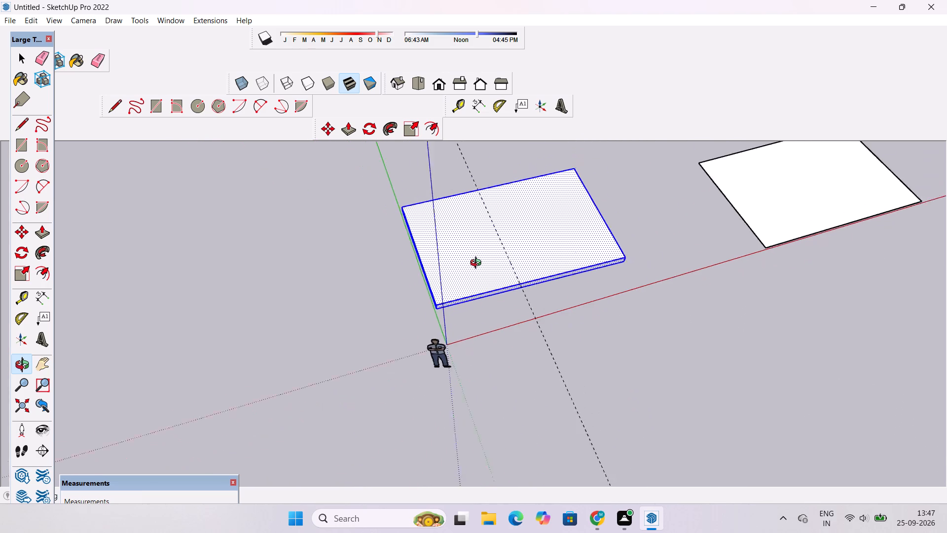
scroll(478, 264, "down", 3)
scroll(478, 264, "up", 5)
scroll(478, 264, "down", 1)
Examine the moved slab against the existing guide and the copied rectangle from raised to near-overhead angles.
left_click_drag(482, 264, 454, 286, "shift")
left_click_drag(453, 291, 451, 285)
left_click_drag(451, 285, 449, 296)
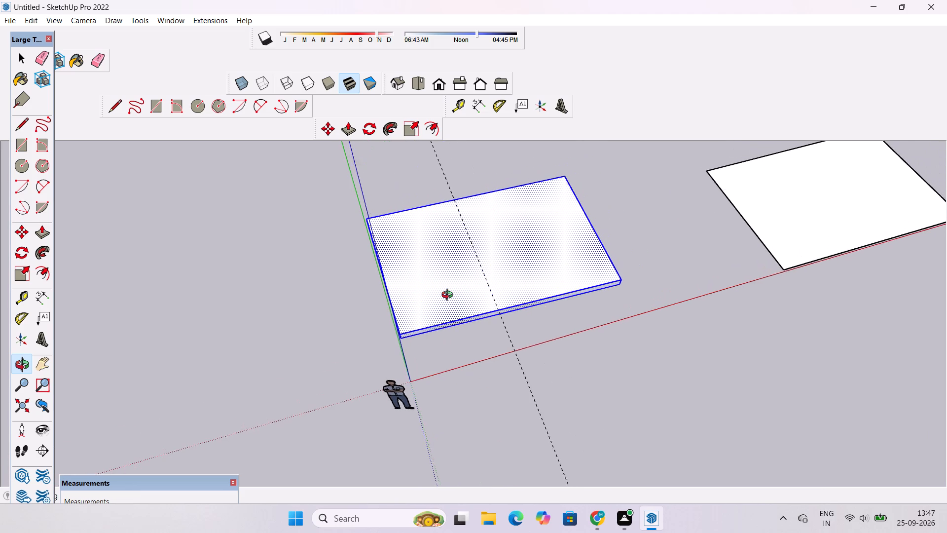
left_click_drag(449, 296, 448, 304)
scroll(451, 304, "up", 3)
left_click_drag(493, 283, 449, 324, "shift")
scroll(447, 320, "down", 3)
left_click_drag(451, 319, 438, 368)
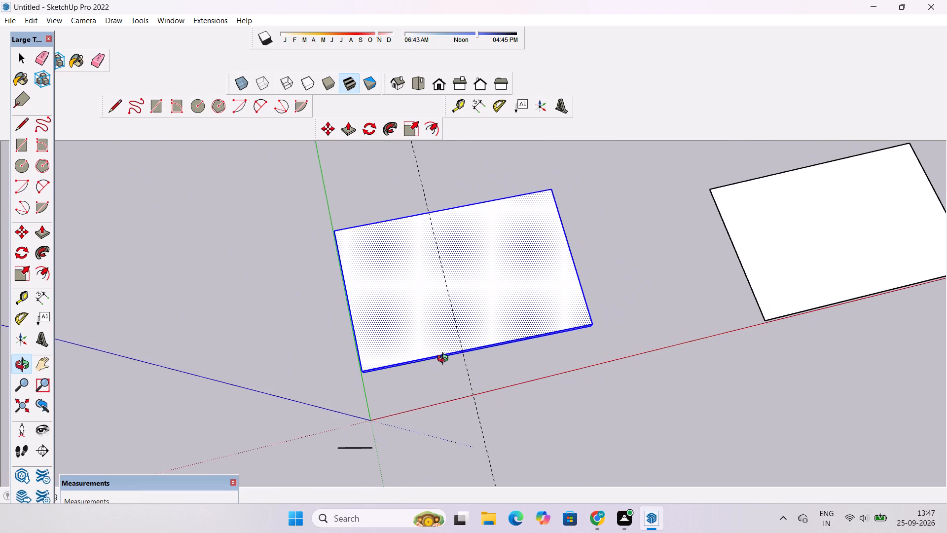
left_click_drag(445, 352, 503, 427)
scroll(416, 349, "down", 3)
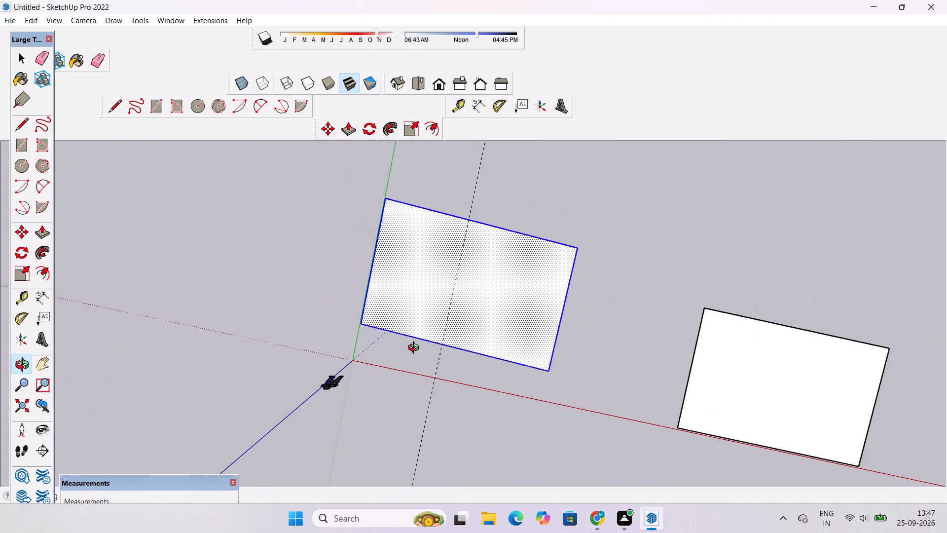
scroll(416, 349, "down", 1)
scroll(416, 349, "up", 3)
left_click_drag(416, 349, 479, 349)
left_click_drag(479, 349, 440, 377, "shift")
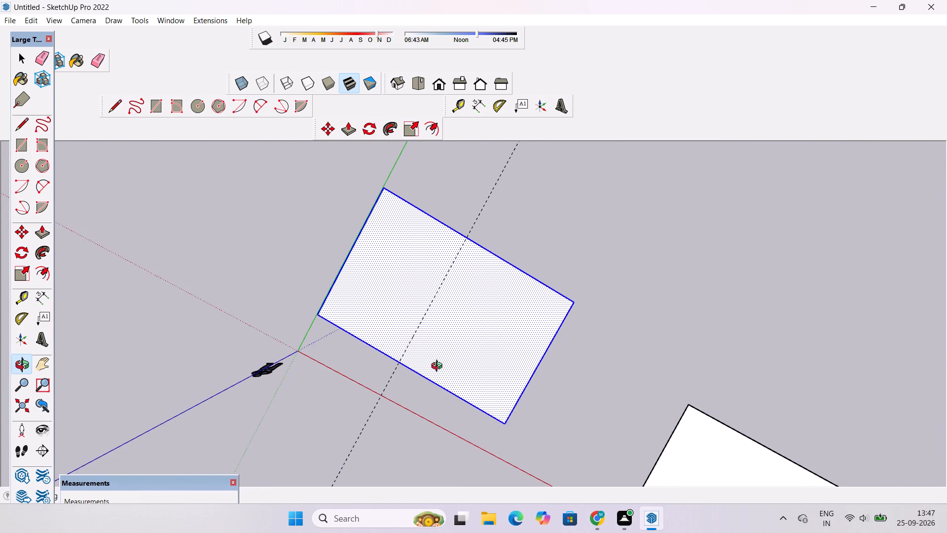
scroll(439, 367, "down", 3)
scroll(443, 371, "up", 4)
left_click_drag(445, 387, 480, 348)
scroll(481, 340, "down", 2)
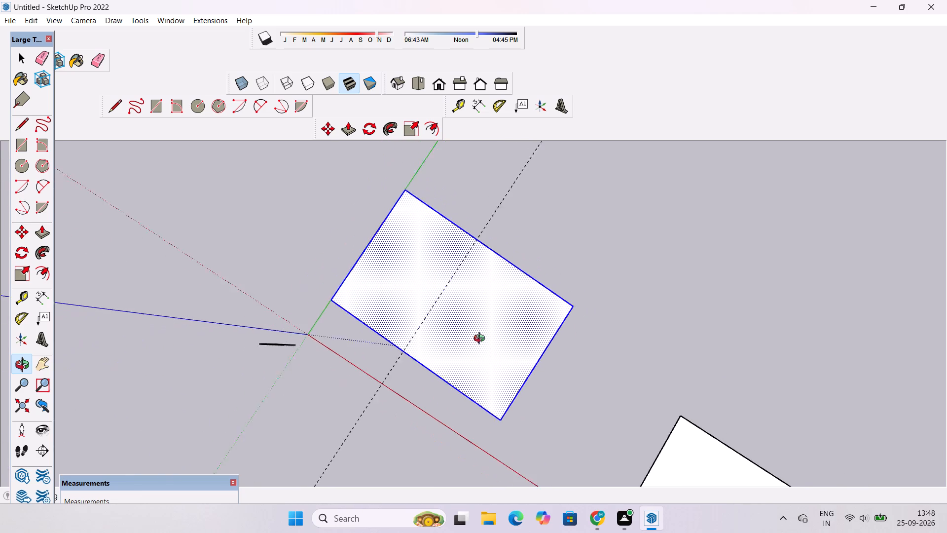
scroll(481, 340, "down", 2)
left_click_drag(464, 366, 450, 282)
left_click_drag(466, 330, 466, 358)
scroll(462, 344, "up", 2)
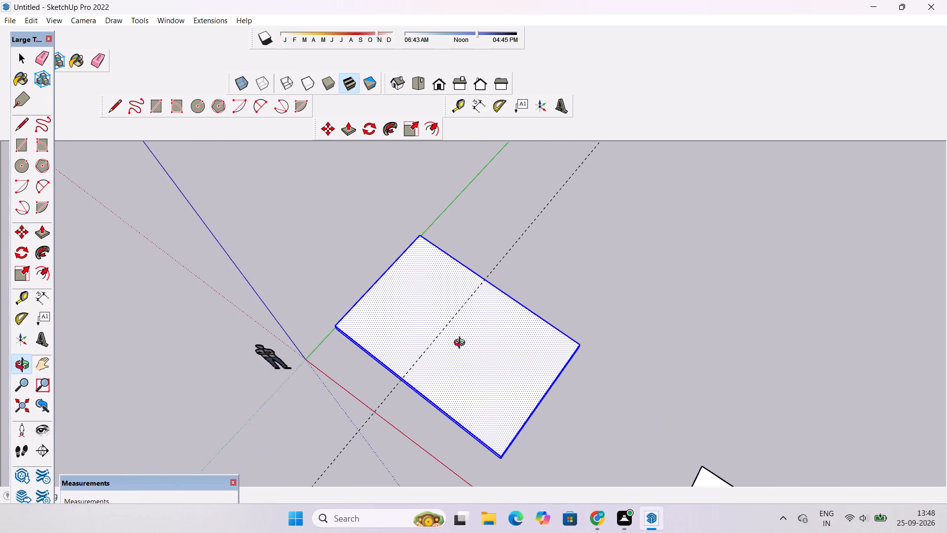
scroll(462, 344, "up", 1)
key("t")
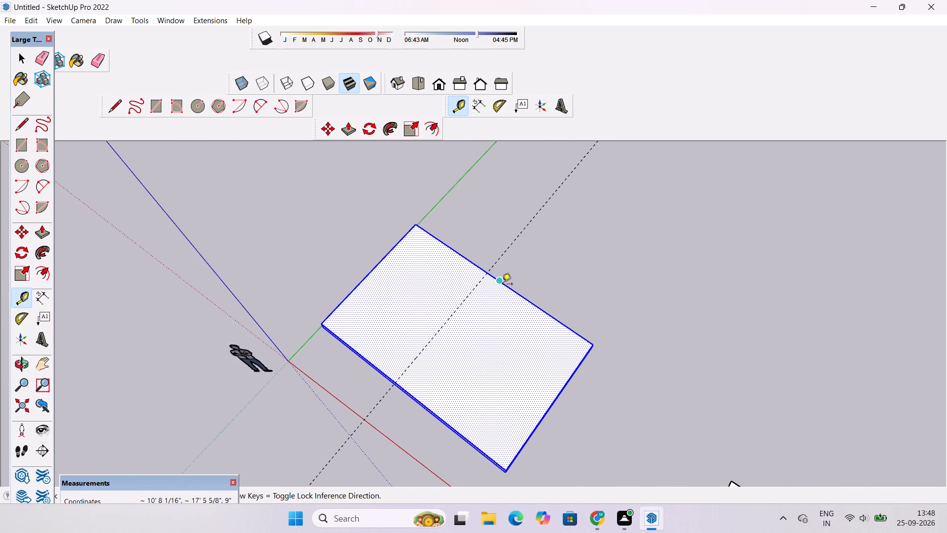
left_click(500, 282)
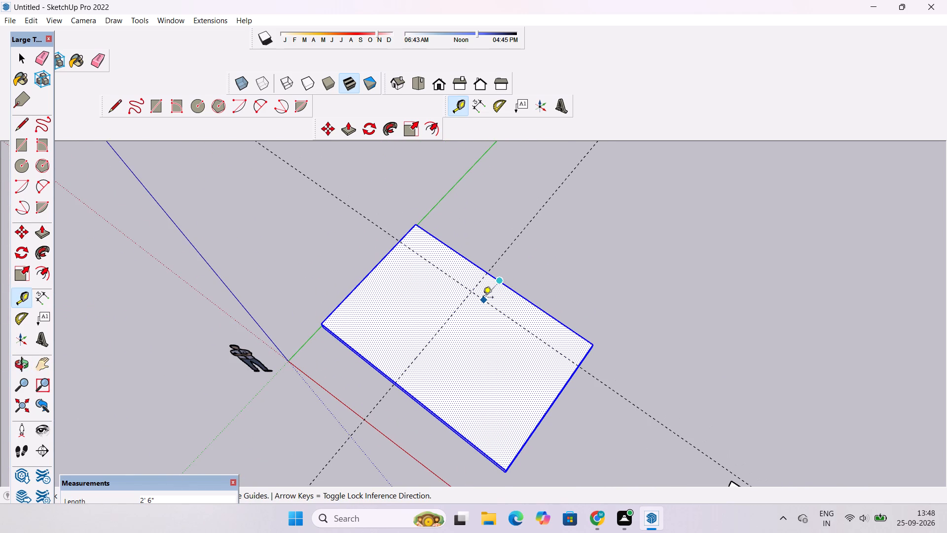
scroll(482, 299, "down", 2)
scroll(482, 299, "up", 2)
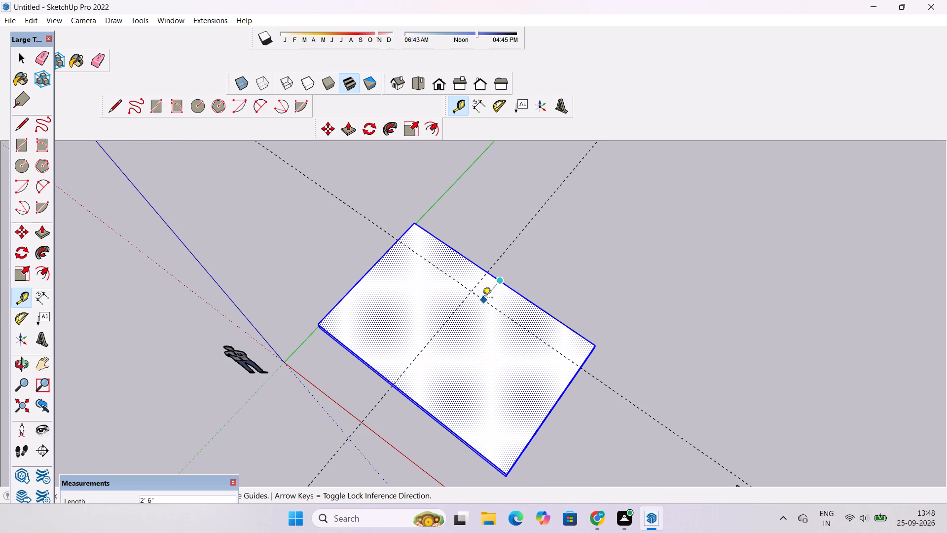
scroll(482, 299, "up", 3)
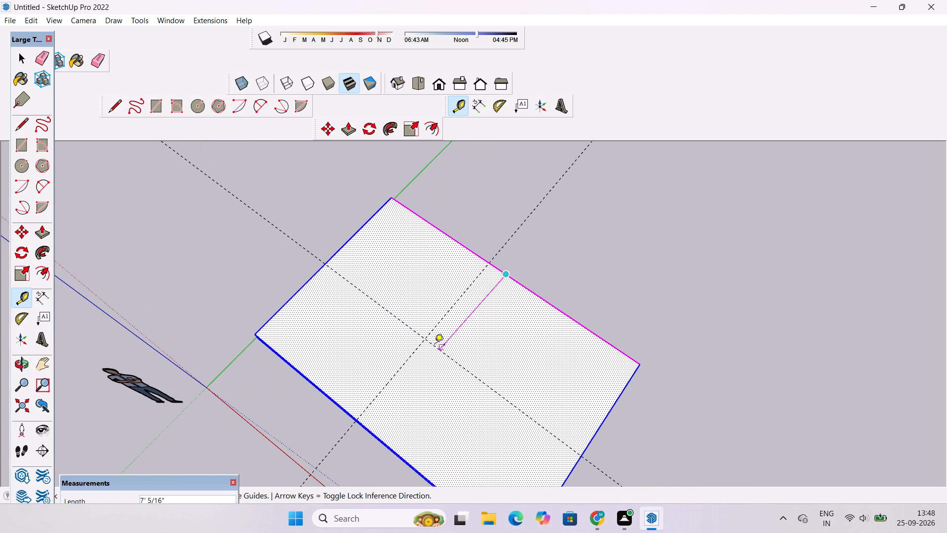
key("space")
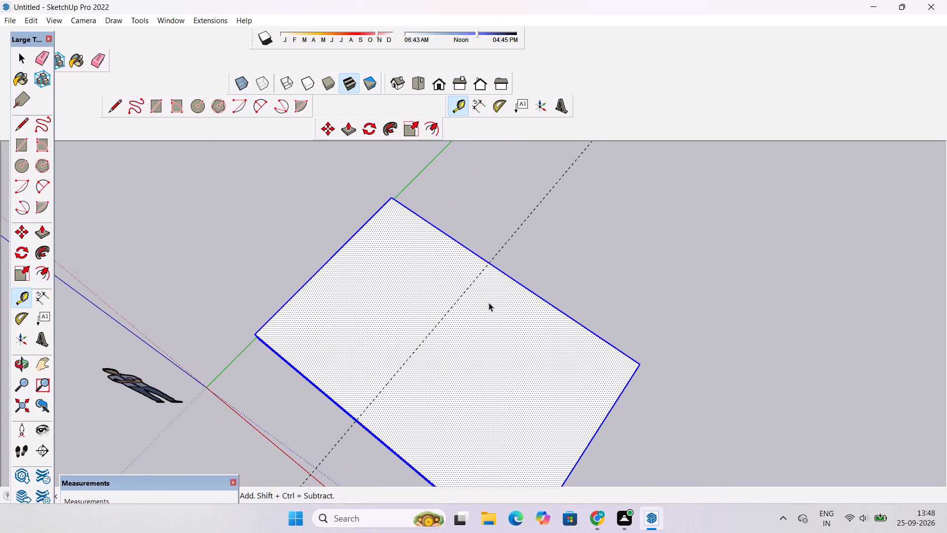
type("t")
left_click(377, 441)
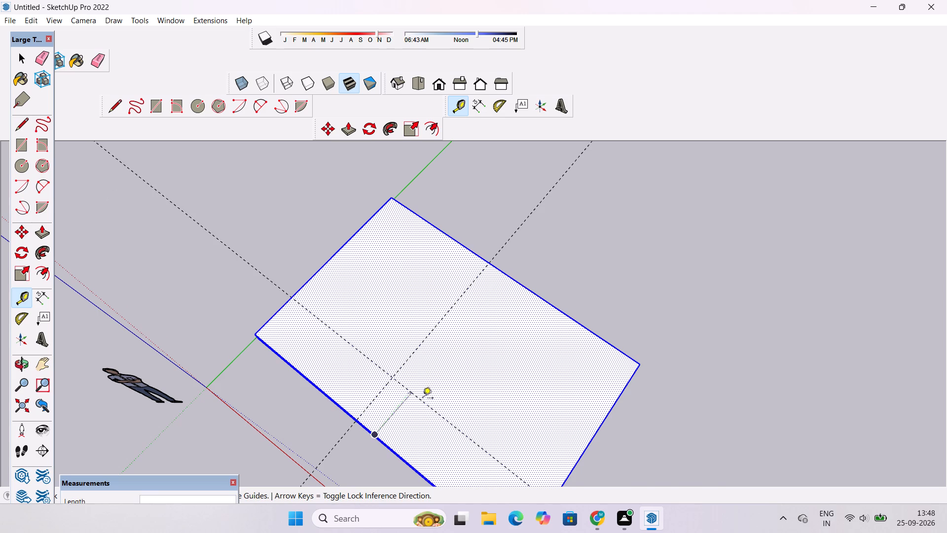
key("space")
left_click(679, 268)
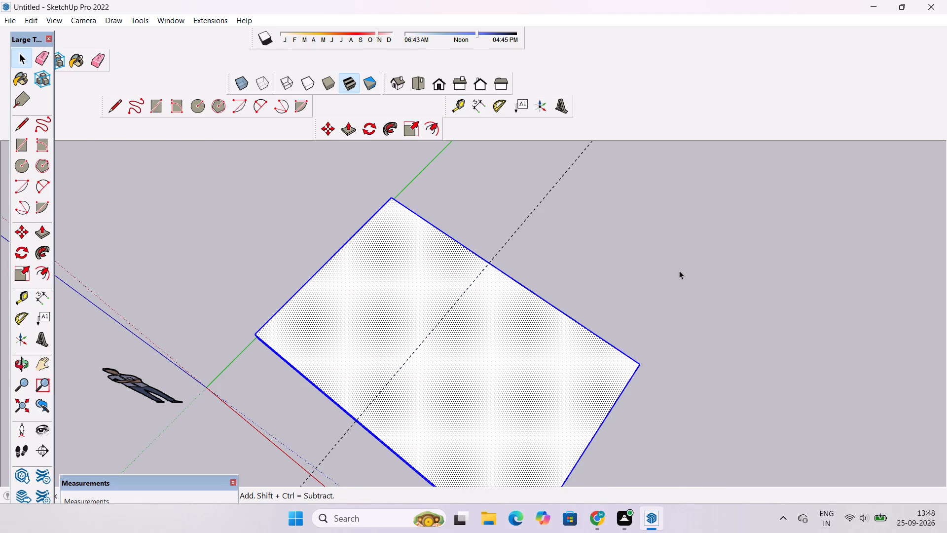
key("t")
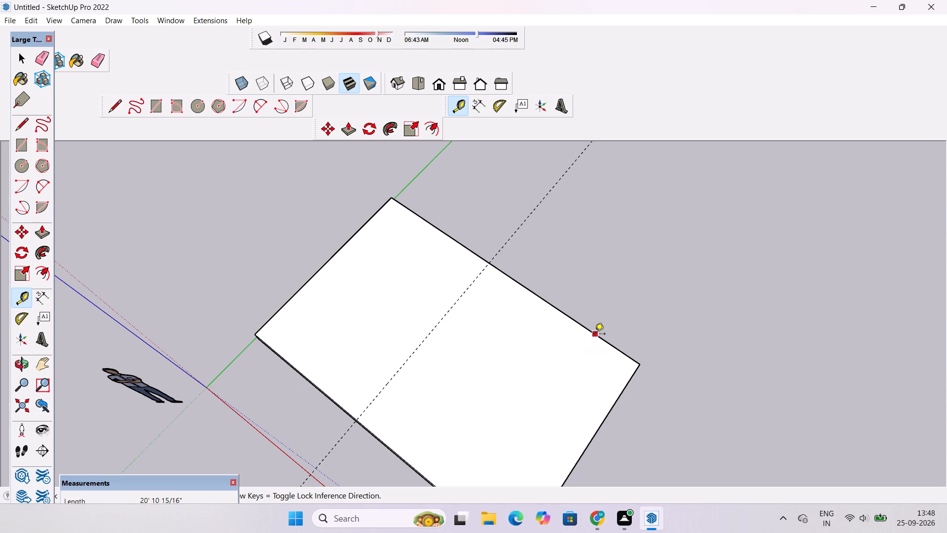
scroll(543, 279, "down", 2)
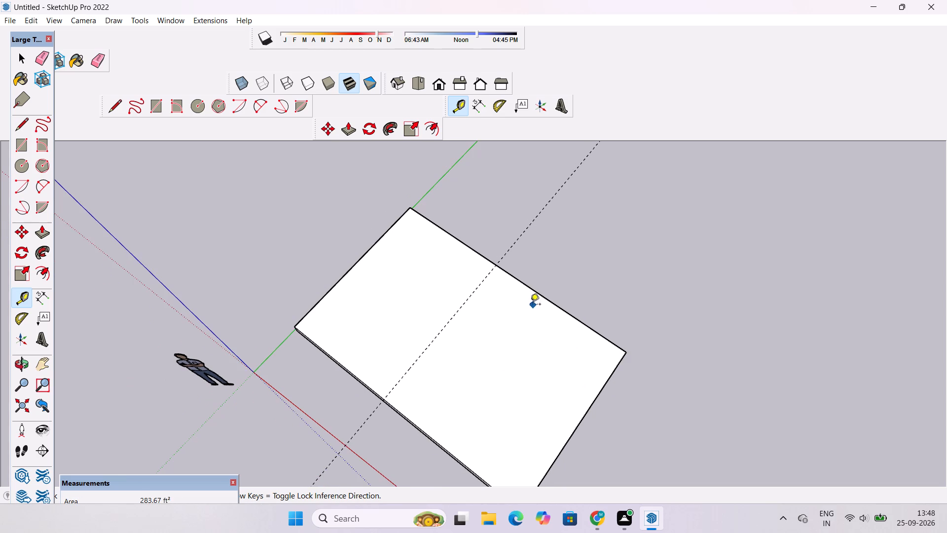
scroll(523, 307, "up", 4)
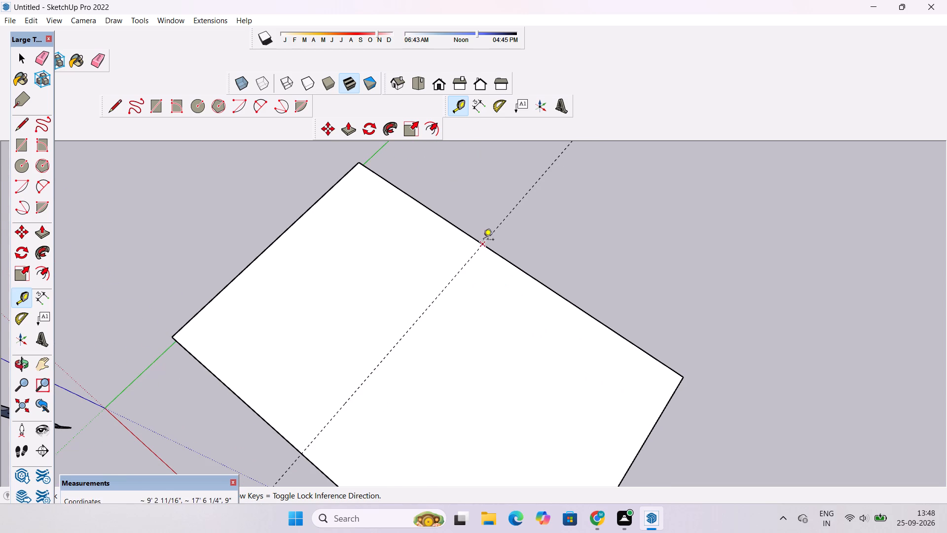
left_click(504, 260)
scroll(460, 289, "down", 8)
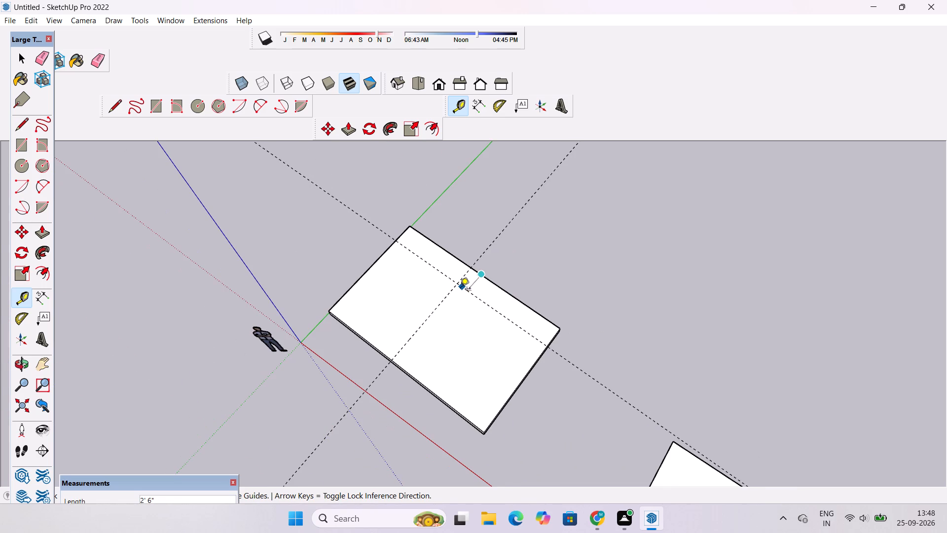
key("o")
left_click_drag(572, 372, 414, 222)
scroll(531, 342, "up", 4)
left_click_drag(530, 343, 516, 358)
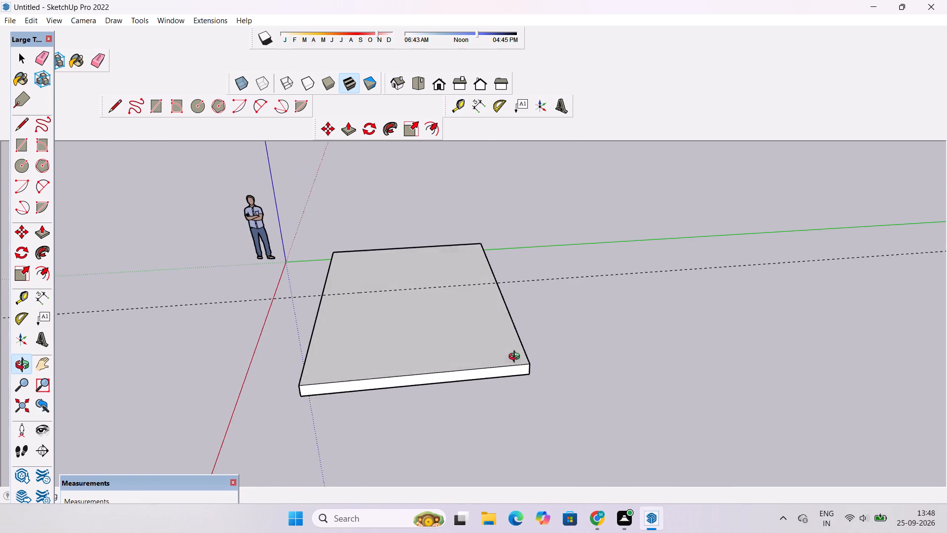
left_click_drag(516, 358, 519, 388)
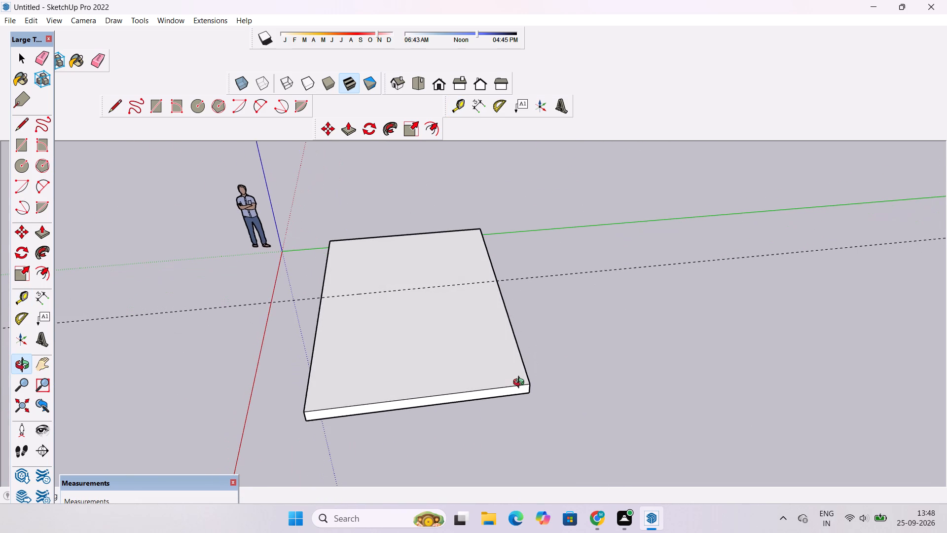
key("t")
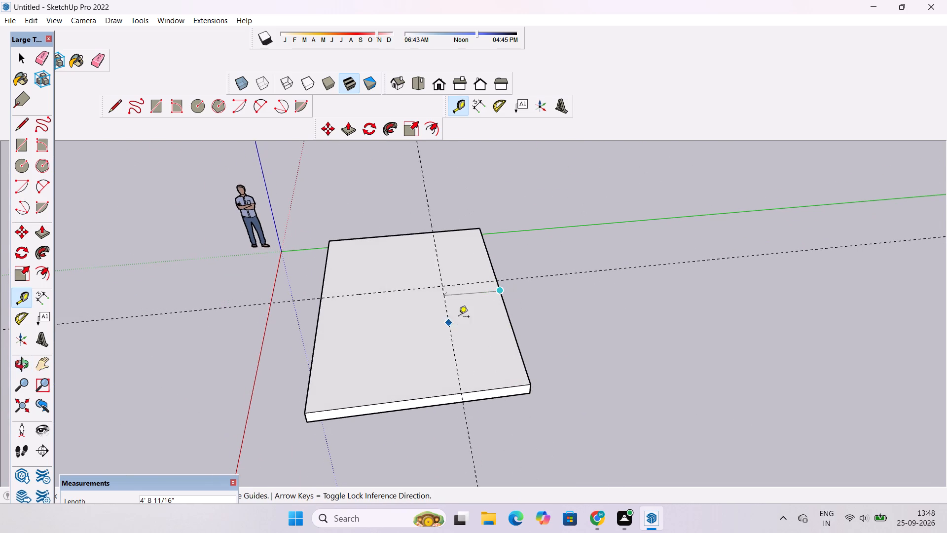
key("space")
Create a guide parallel to the slab's far long edge, offset 9' inward from that edge's midpoint across the top face.
type("t")
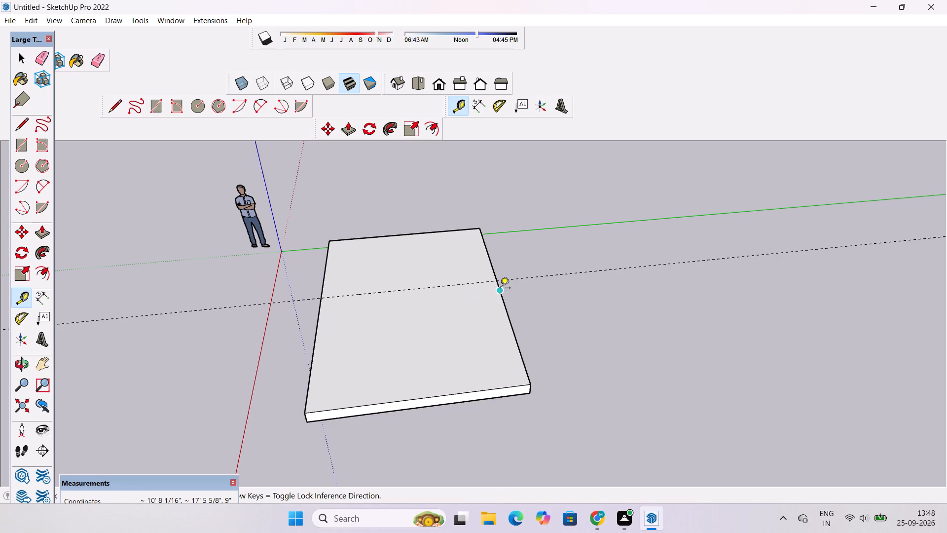
left_click(498, 291)
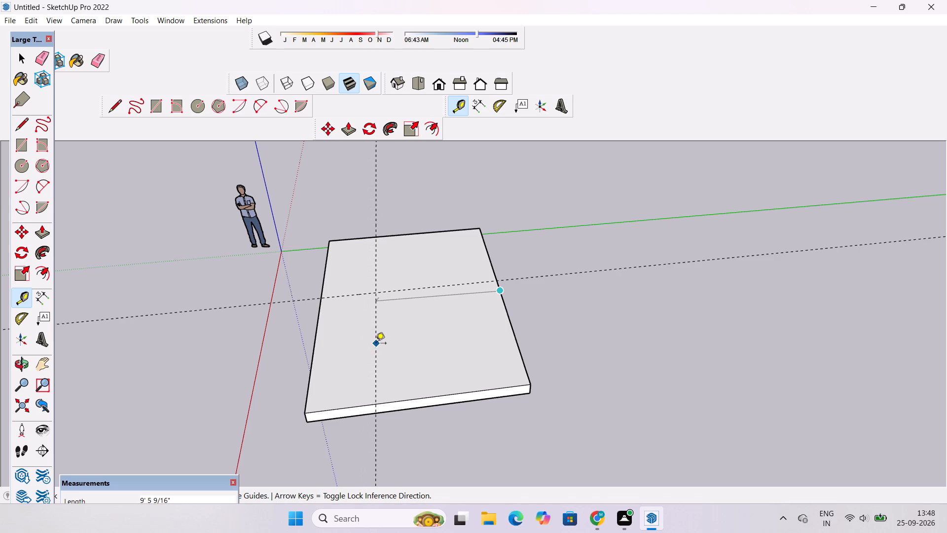
type("9'")
key("Return")
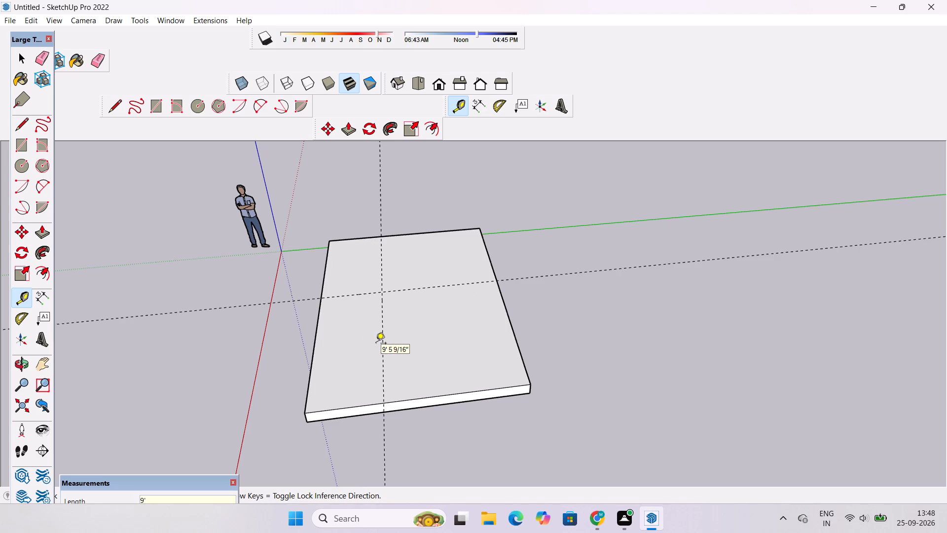
Examine the two crossing guides on the slab's top face and their extension over the copied rectangle from low and near-overhead angles.
key("o")
scroll(359, 192, "down", 6)
left_click_drag(372, 326, 478, 181)
left_click(478, 181)
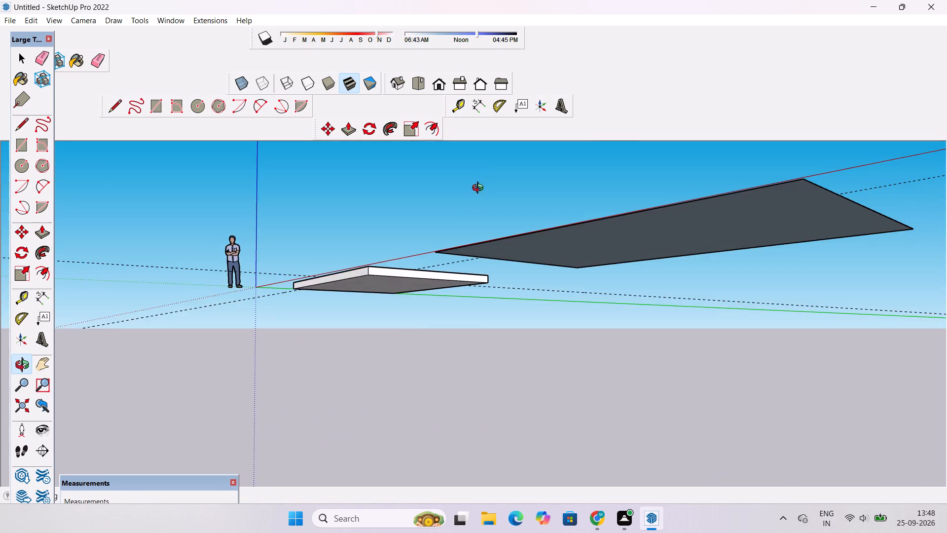
left_click_drag(409, 269, 567, 367)
scroll(382, 329, "up", 6)
scroll(380, 327, "down", 6)
left_click_drag(347, 312, 383, 364)
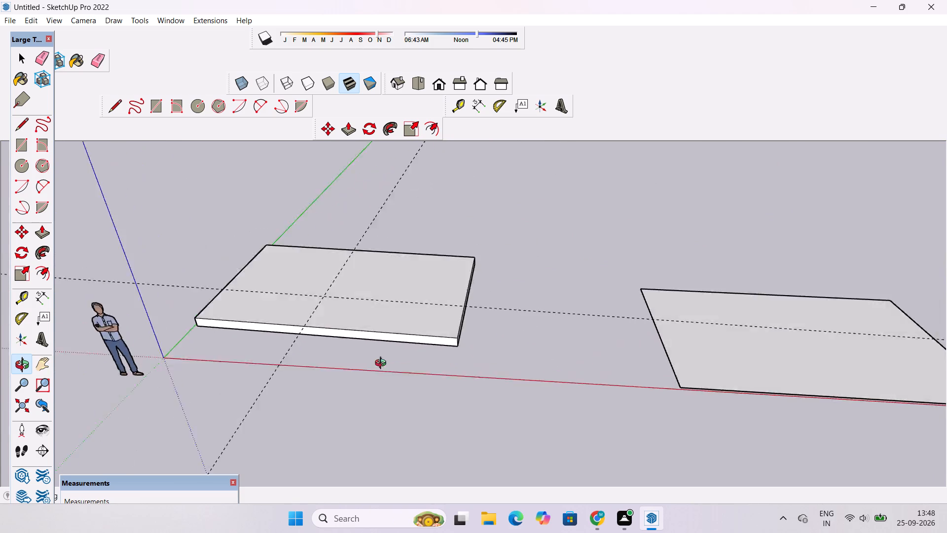
left_click_drag(383, 364, 437, 419)
scroll(372, 318, "down", 6)
left_click_drag(373, 320, 388, 373)
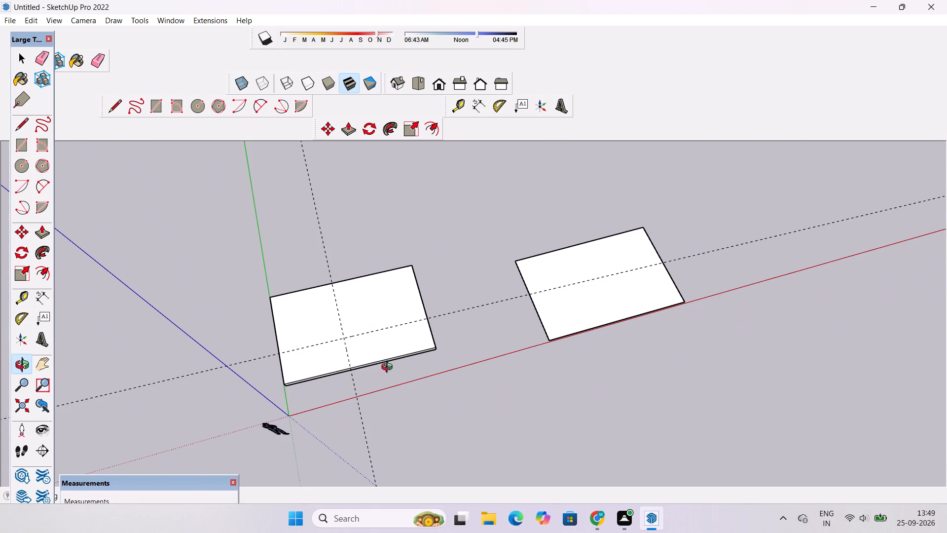
scroll(402, 340, "down", 3)
left_click_drag(401, 358, 404, 396)
scroll(374, 362, "up", 3)
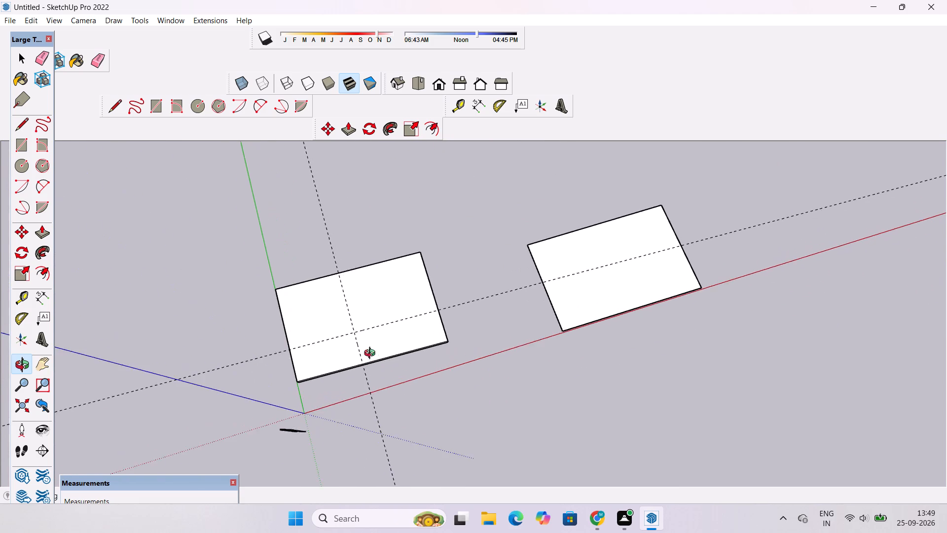
left_click_drag(372, 354, 451, 361, "shift")
left_click_drag(452, 377, 458, 388)
left_click_drag(447, 393, 495, 361)
scroll(468, 327, "up", 7)
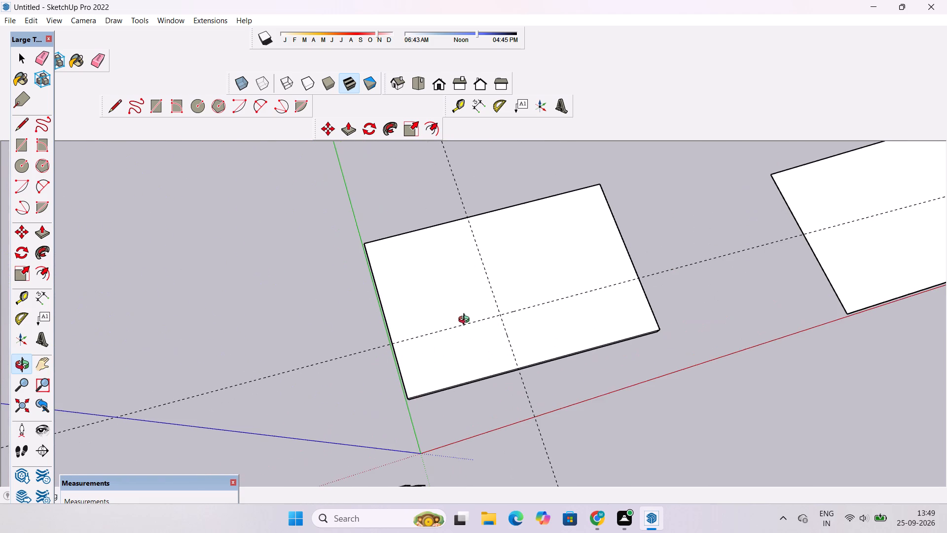
left_click_drag(468, 342, 475, 394)
left_click_drag(475, 413, 477, 362)
left_click_drag(475, 382, 483, 280)
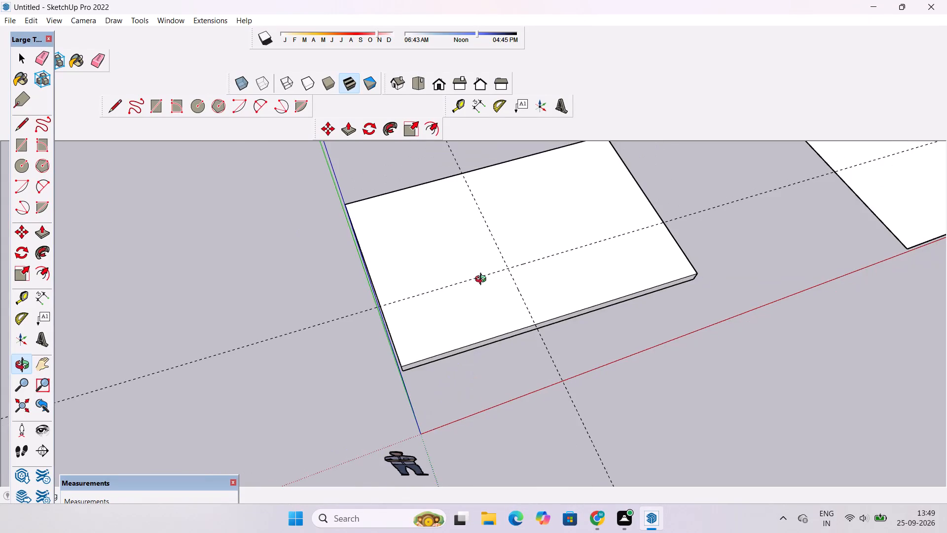
left_click_drag(479, 295, 473, 391, "shift")
left_click_drag(470, 402, 472, 429)
scroll(475, 411, "up", 6)
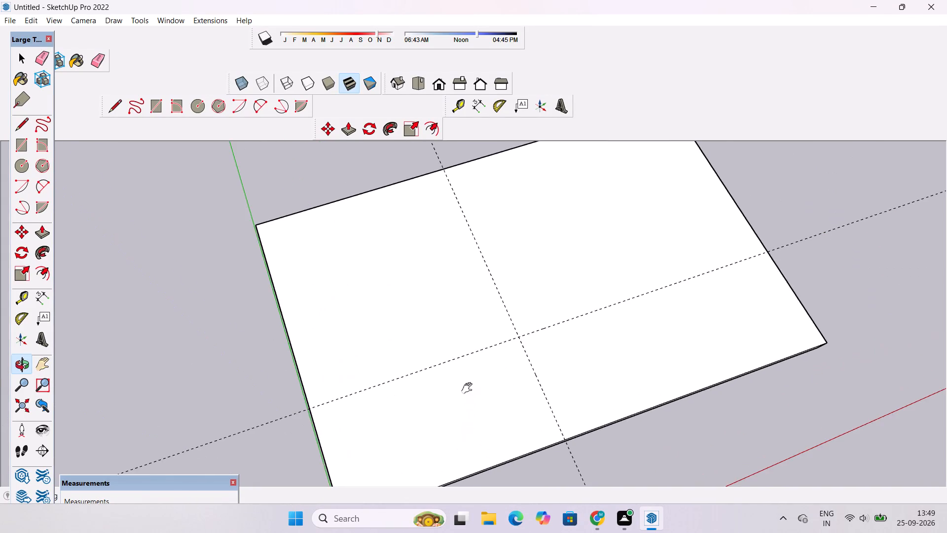
left_click_drag(461, 387, 418, 379, "shift")
Move the guide parallel to the red axis 3" along the green axis toward the slab's far long edge.
key("space")
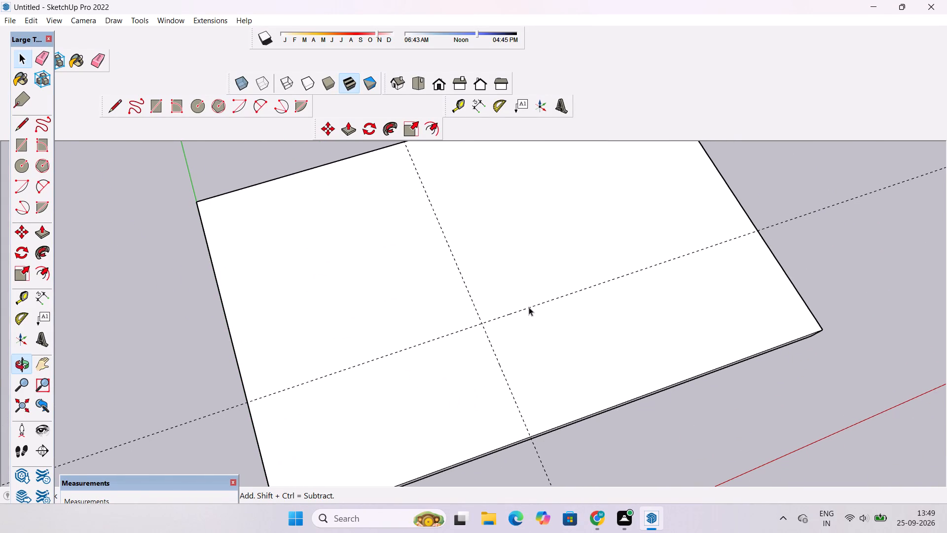
left_click(529, 307)
key("m")
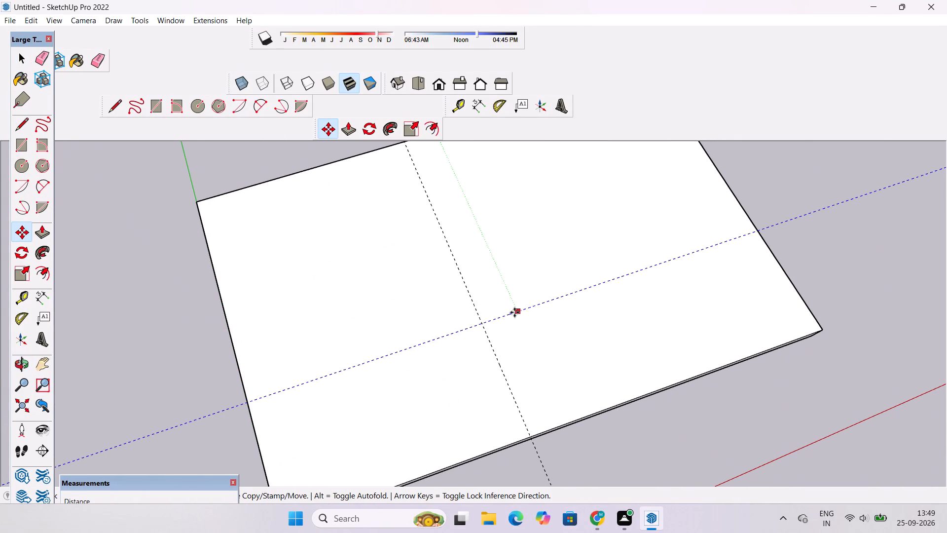
left_click(518, 311)
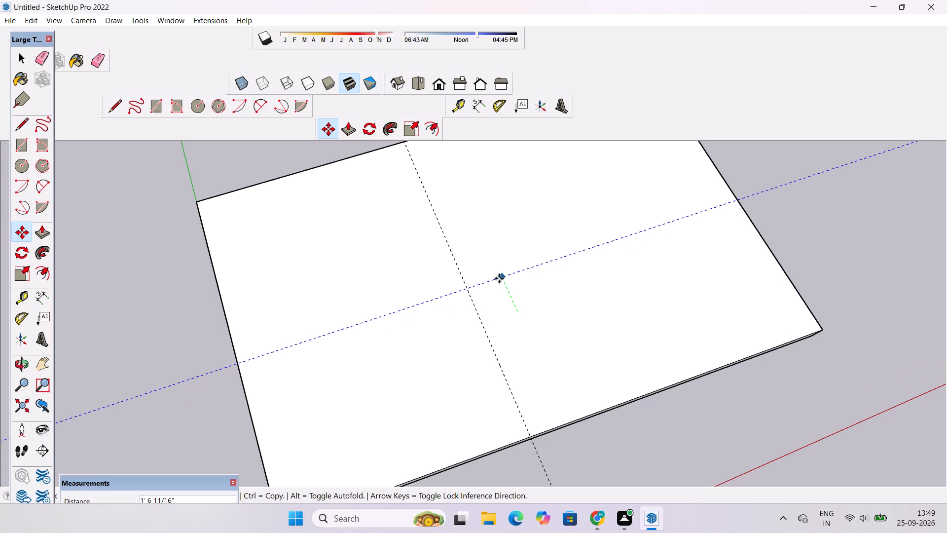
type("3\"")
key("Return")
scroll(499, 278, "down", 2)
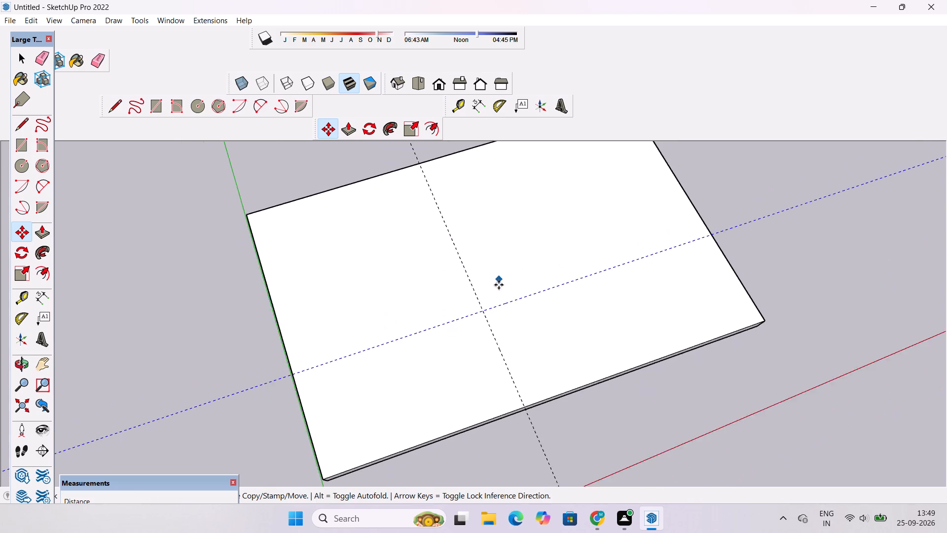
scroll(499, 285, "down", 7)
scroll(623, 239, "up", 4)
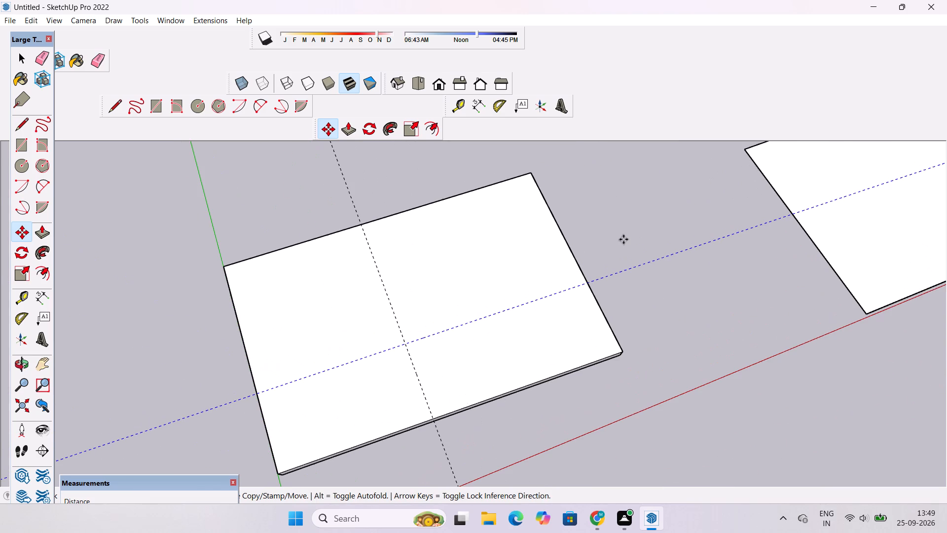
scroll(617, 242, "down", 3)
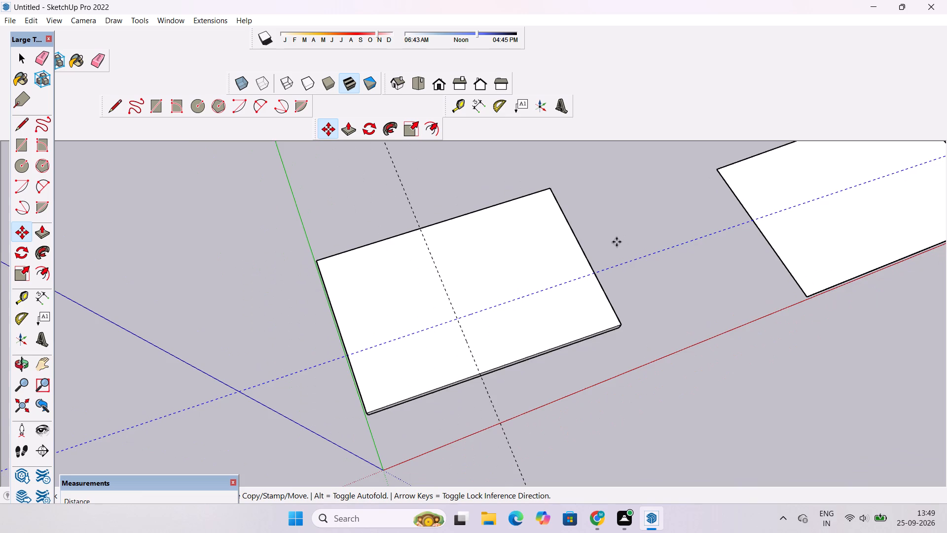
scroll(617, 242, "up", 3)
key("space")
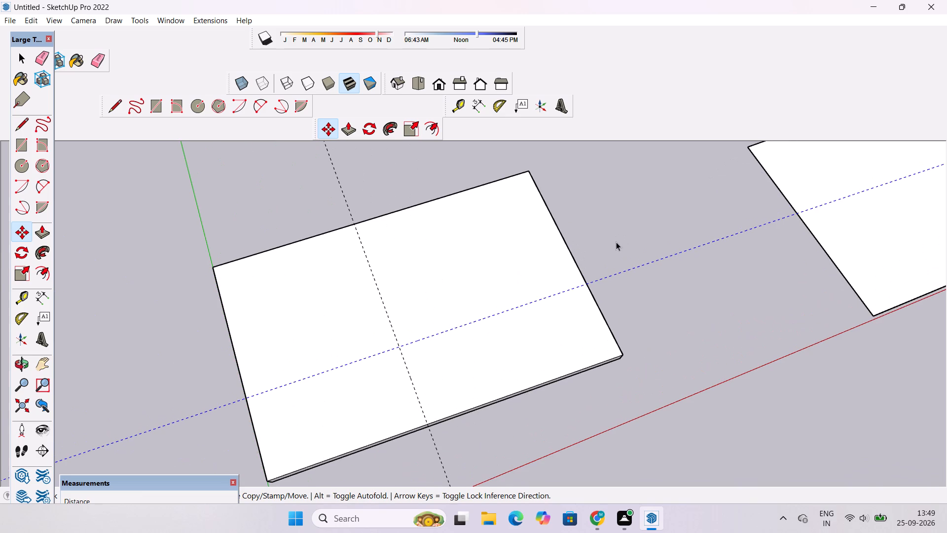
Draw lines along the guides from the slab's near long edge about 4' 10" to their crossing, then about 11' 11" to the edge facing the copy.
scroll(616, 242, "down", 1)
key("l")
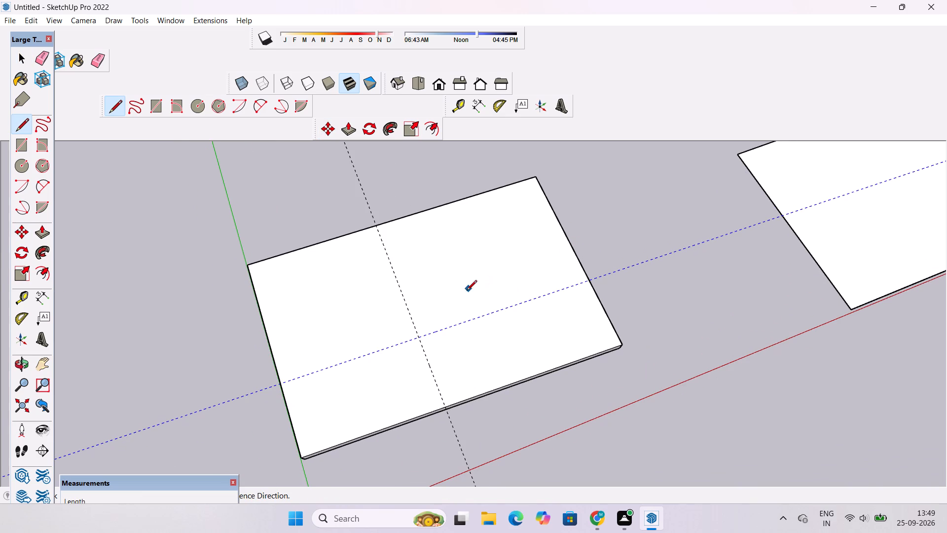
scroll(471, 218, "down", 1)
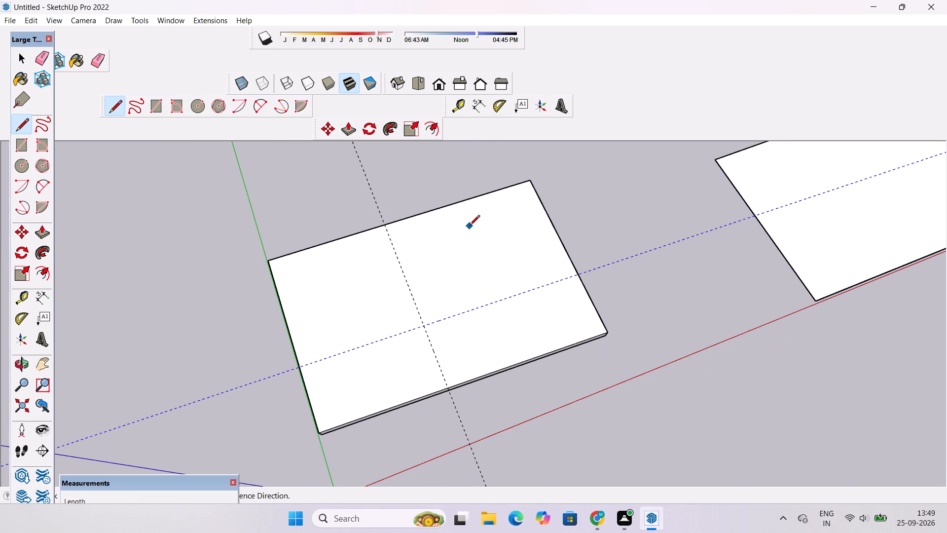
scroll(456, 365, "up", 3)
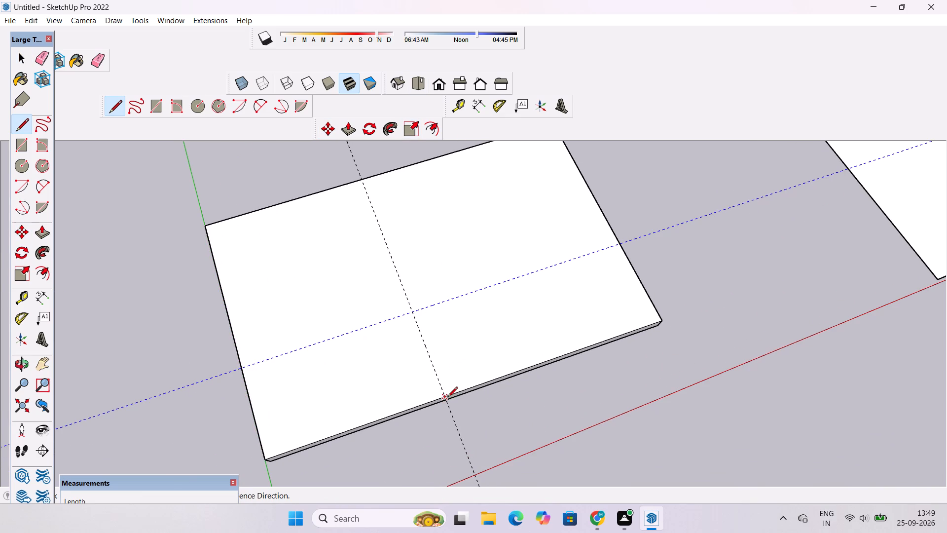
left_click(444, 399)
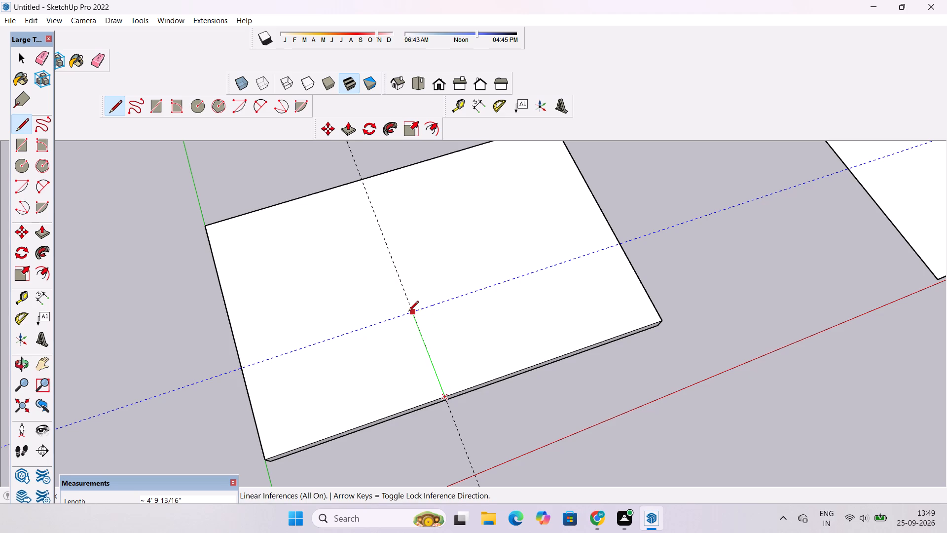
scroll(413, 316, "up", 4)
left_click(412, 311)
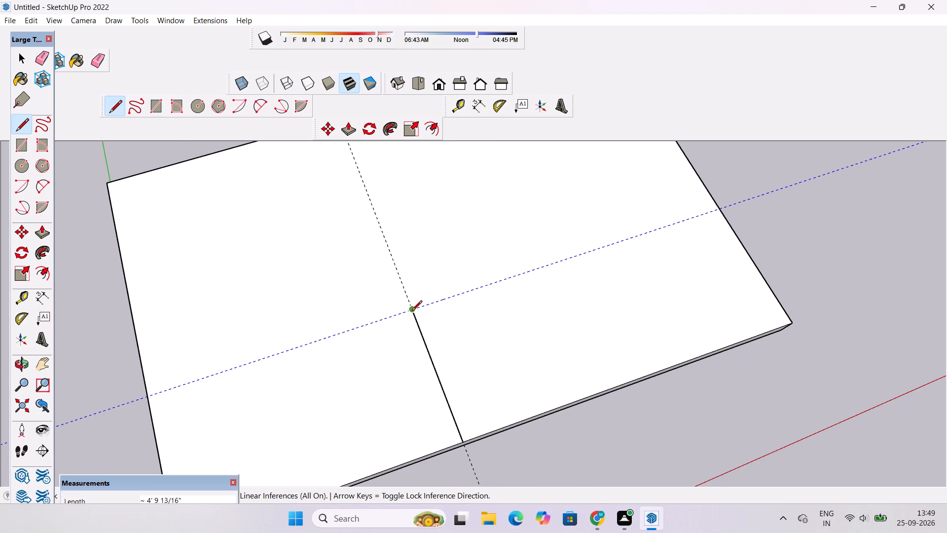
scroll(412, 311, "down", 5)
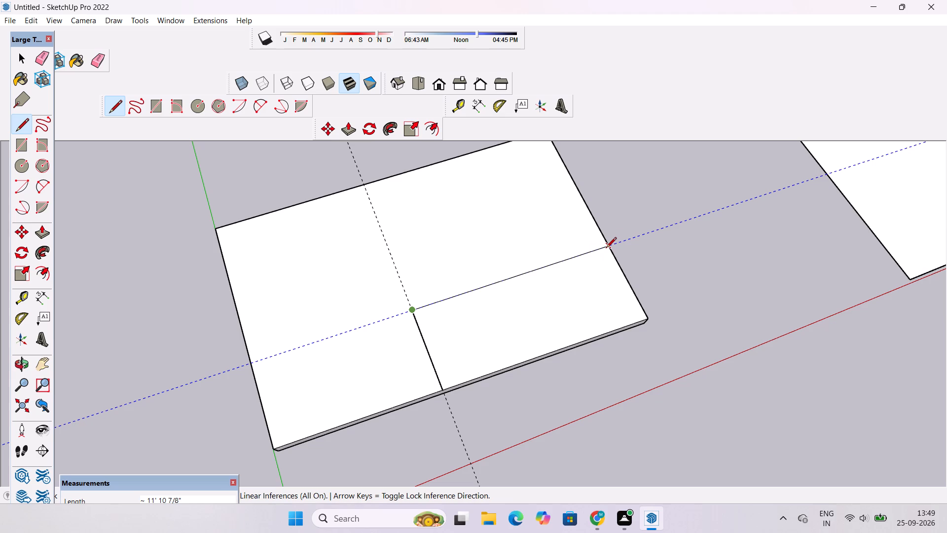
left_click(608, 247)
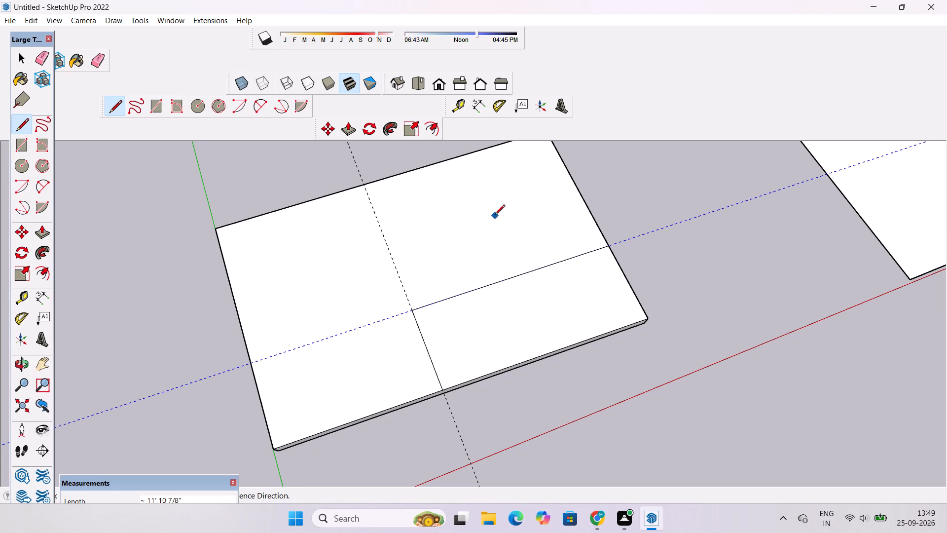
Erase both dashed guides crossing the slab, leaving the two drawn lines on its top face.
scroll(422, 306, "down", 3)
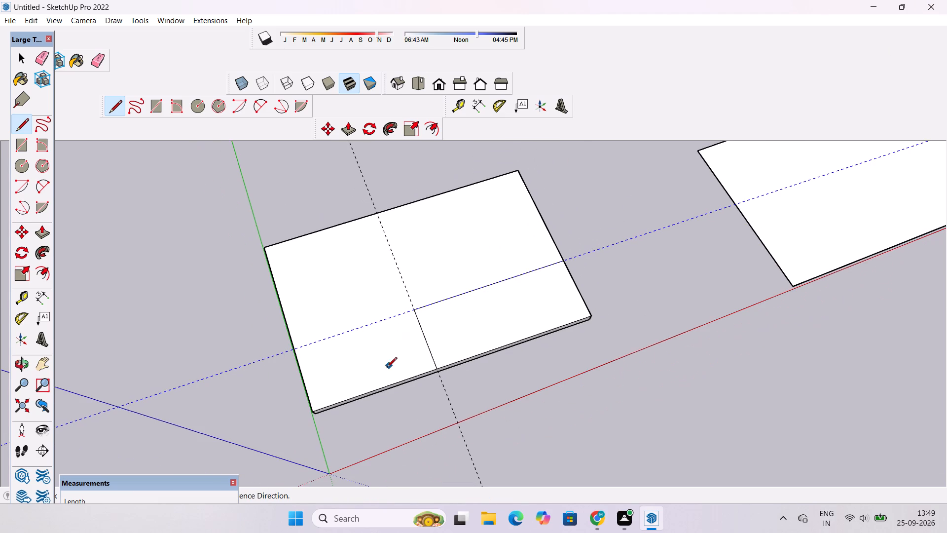
scroll(382, 374, "down", 2)
key("space")
type("e")
scroll(382, 374, "down", 5)
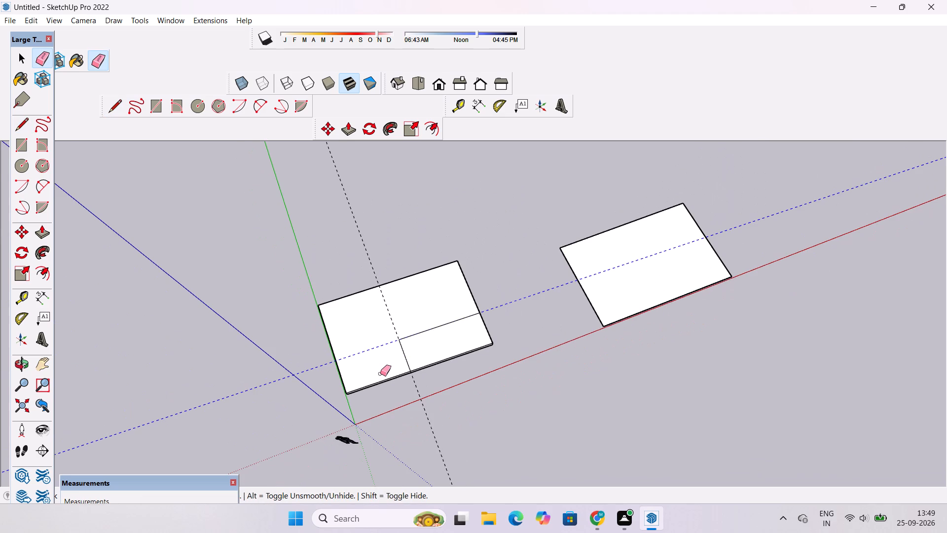
scroll(380, 374, "up", 3)
scroll(380, 374, "down", 4)
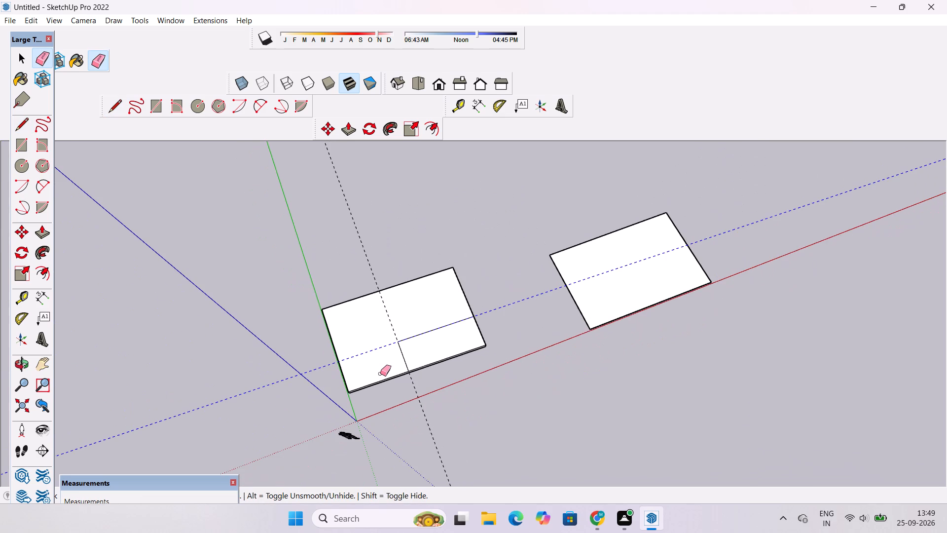
left_click_drag(362, 220, 355, 244)
left_click_drag(297, 334, 310, 372)
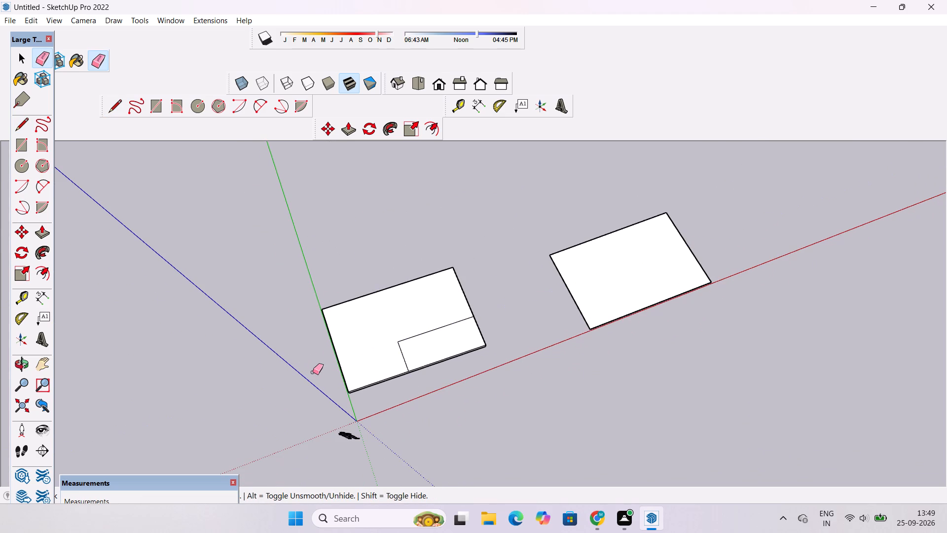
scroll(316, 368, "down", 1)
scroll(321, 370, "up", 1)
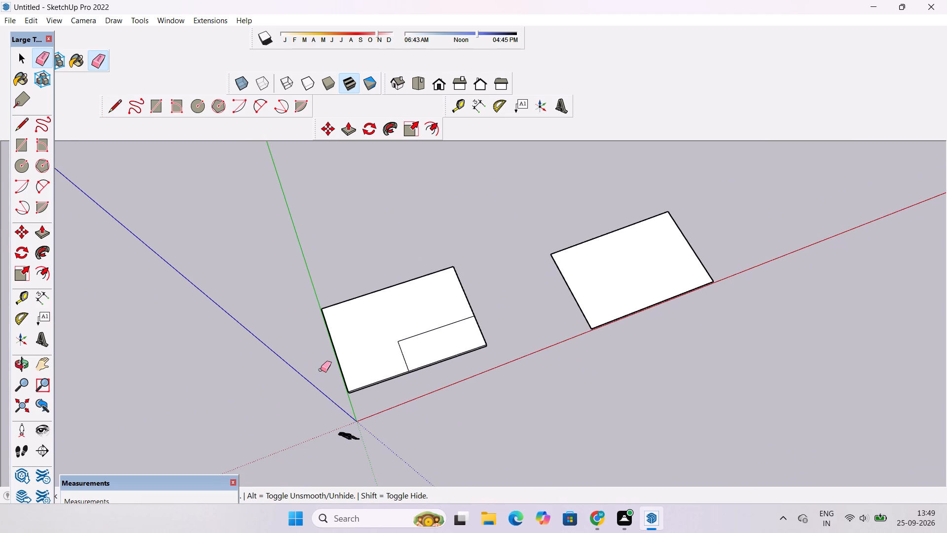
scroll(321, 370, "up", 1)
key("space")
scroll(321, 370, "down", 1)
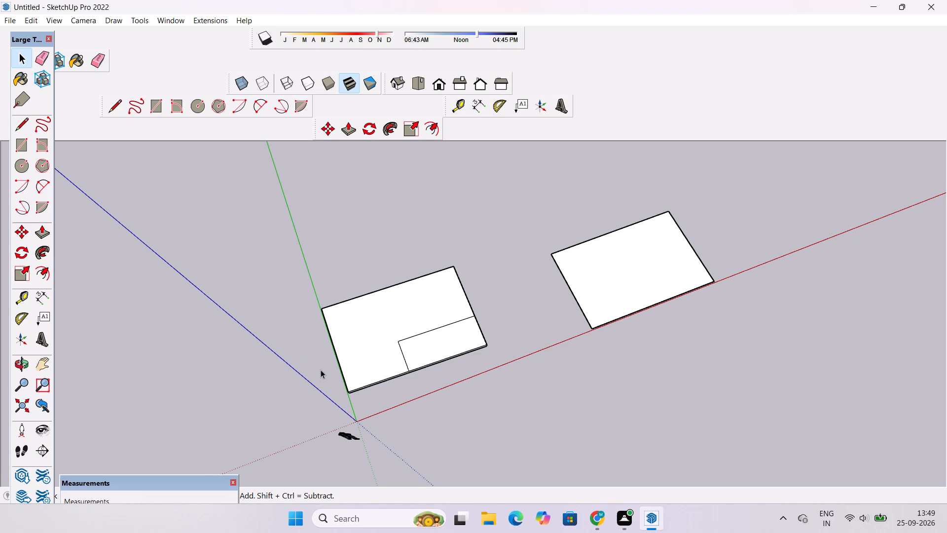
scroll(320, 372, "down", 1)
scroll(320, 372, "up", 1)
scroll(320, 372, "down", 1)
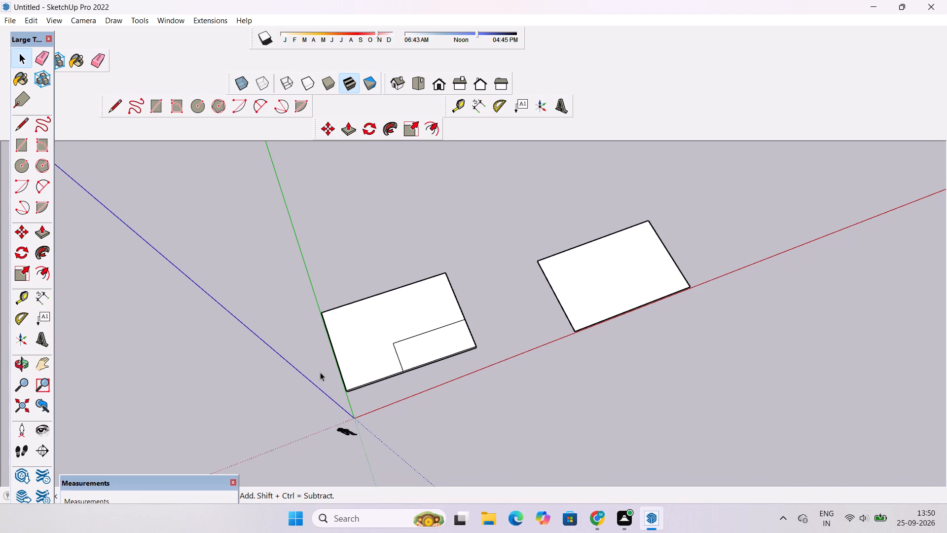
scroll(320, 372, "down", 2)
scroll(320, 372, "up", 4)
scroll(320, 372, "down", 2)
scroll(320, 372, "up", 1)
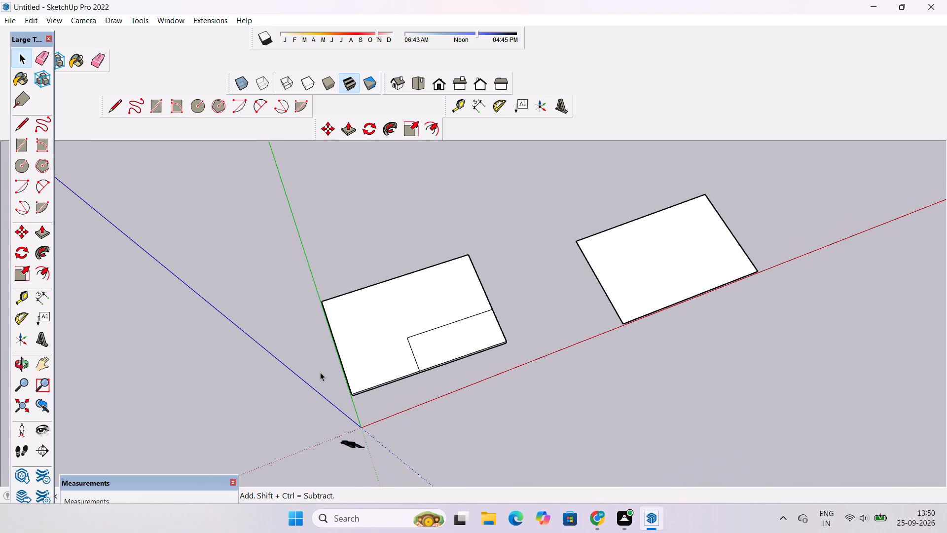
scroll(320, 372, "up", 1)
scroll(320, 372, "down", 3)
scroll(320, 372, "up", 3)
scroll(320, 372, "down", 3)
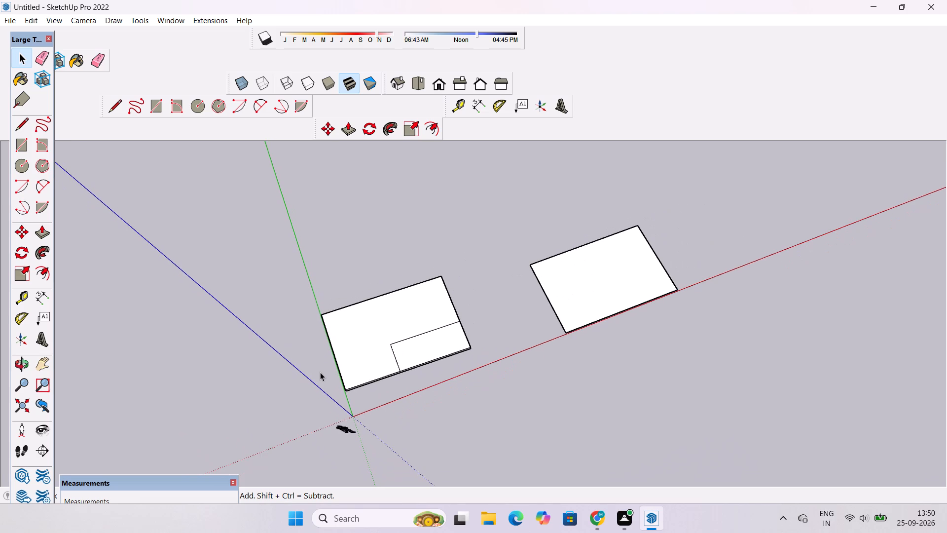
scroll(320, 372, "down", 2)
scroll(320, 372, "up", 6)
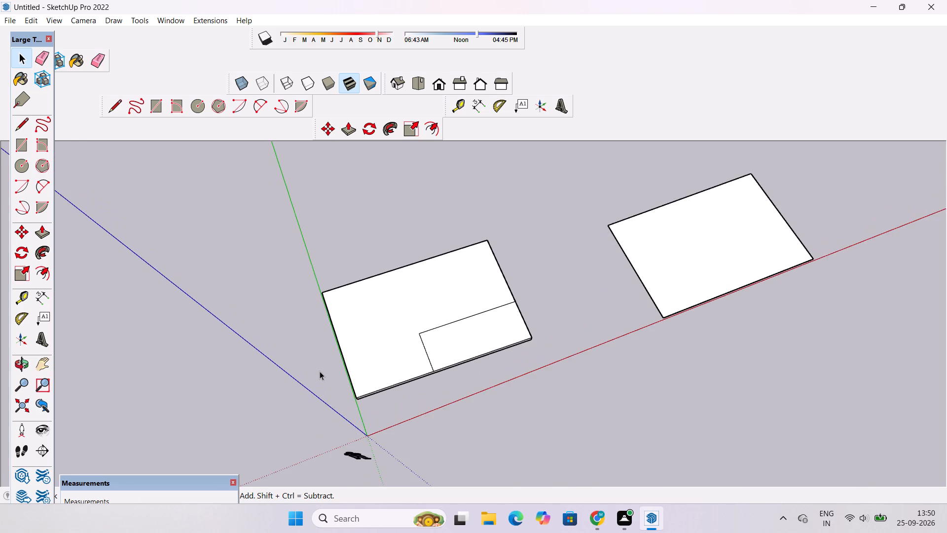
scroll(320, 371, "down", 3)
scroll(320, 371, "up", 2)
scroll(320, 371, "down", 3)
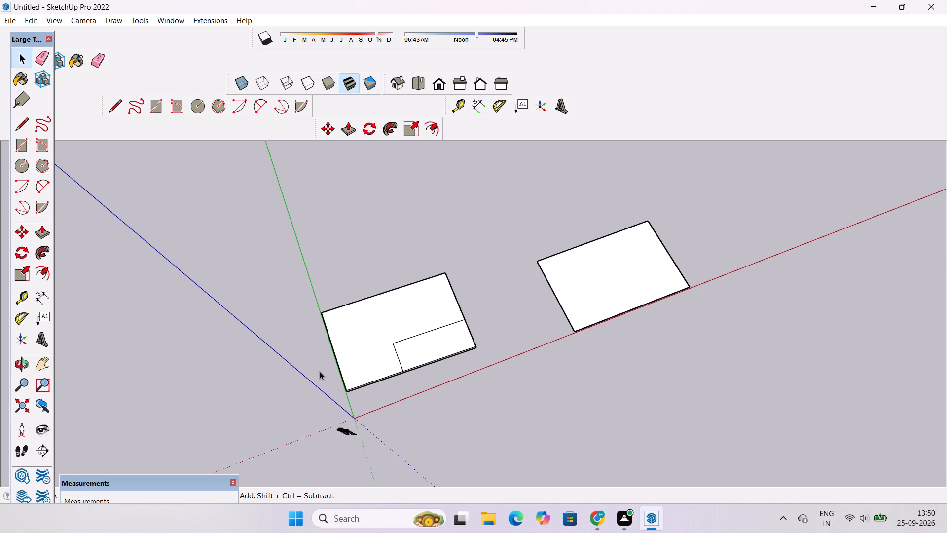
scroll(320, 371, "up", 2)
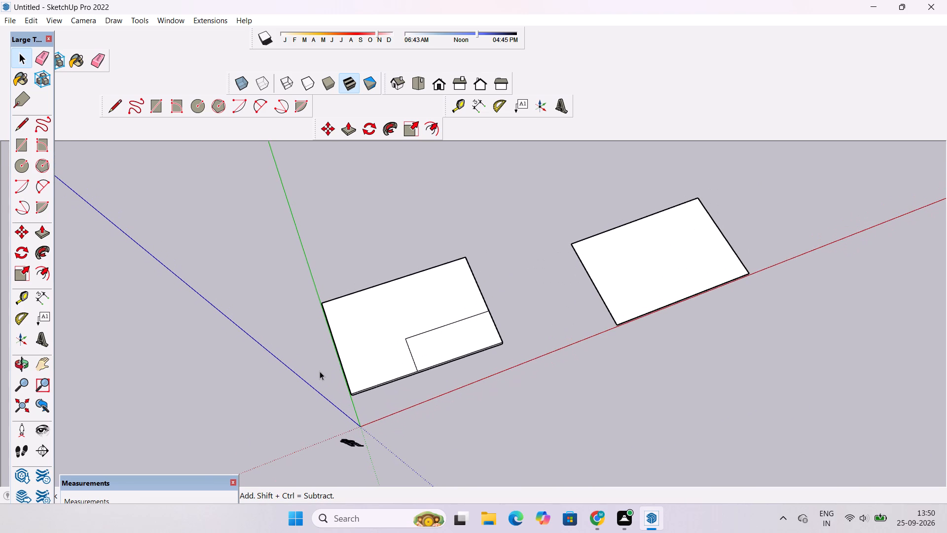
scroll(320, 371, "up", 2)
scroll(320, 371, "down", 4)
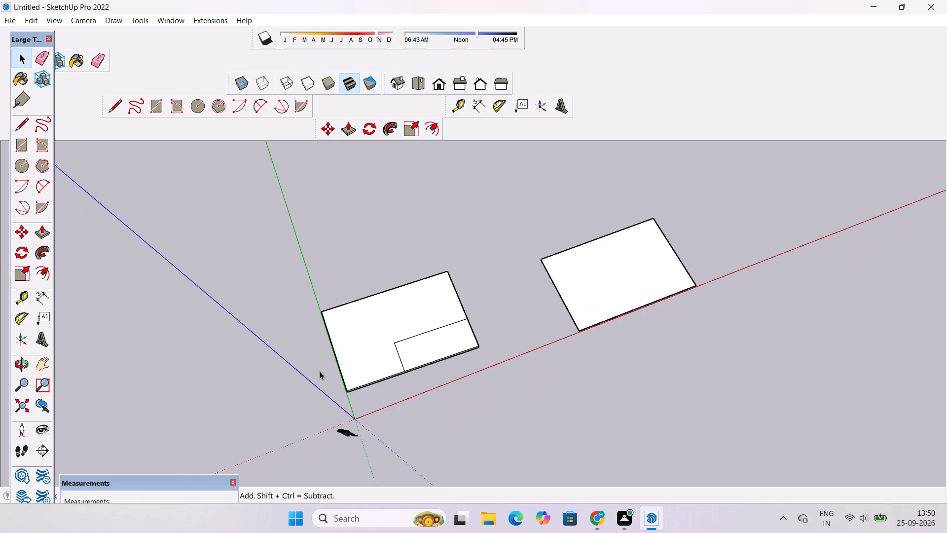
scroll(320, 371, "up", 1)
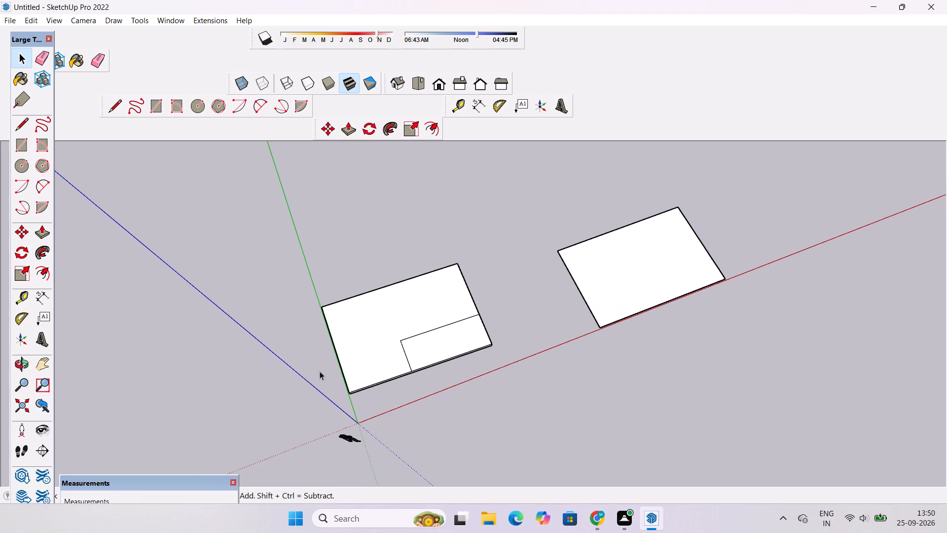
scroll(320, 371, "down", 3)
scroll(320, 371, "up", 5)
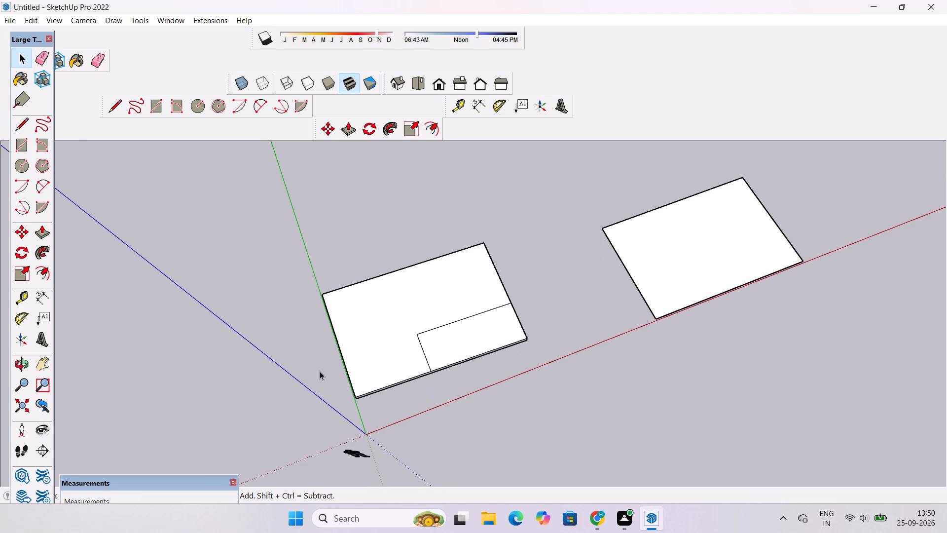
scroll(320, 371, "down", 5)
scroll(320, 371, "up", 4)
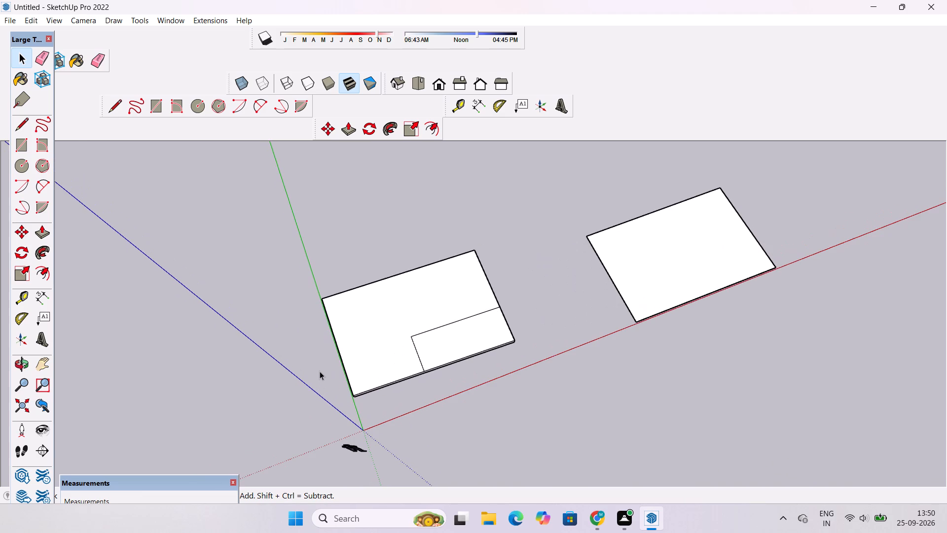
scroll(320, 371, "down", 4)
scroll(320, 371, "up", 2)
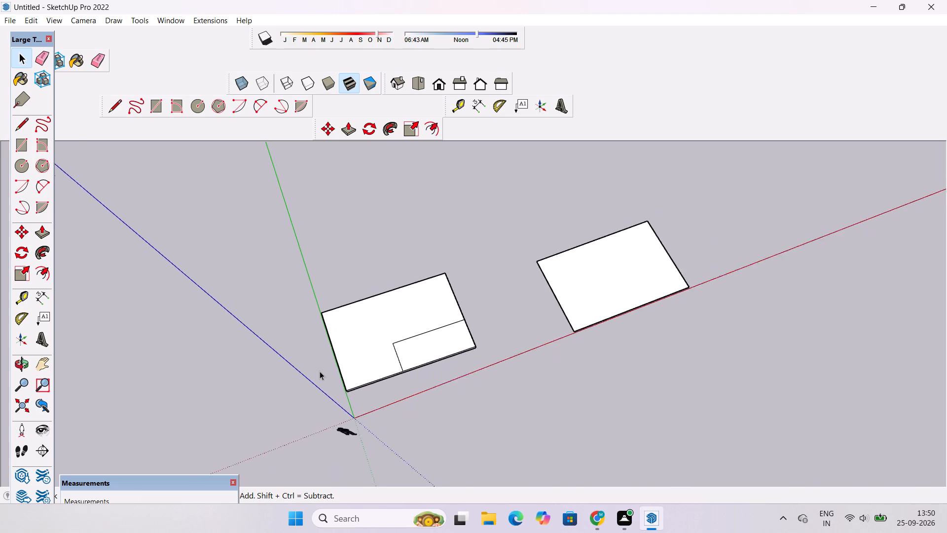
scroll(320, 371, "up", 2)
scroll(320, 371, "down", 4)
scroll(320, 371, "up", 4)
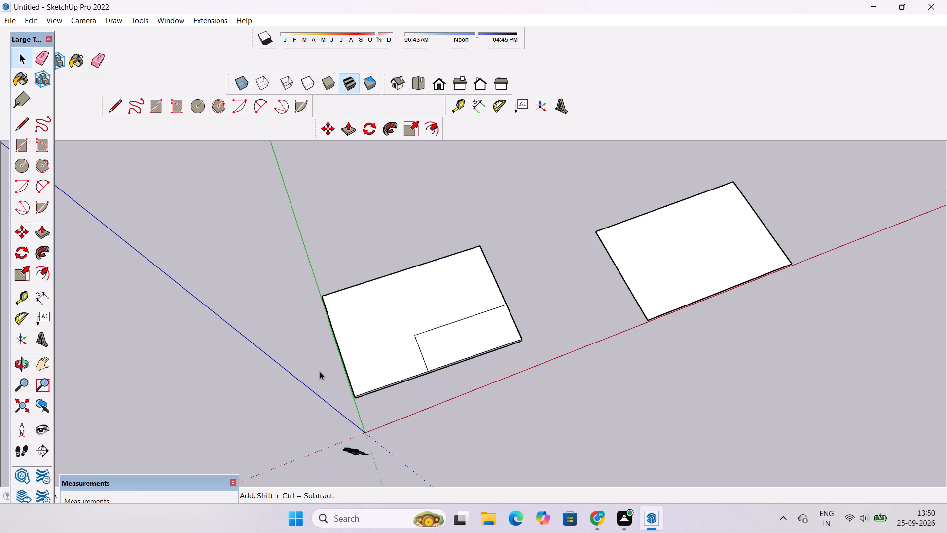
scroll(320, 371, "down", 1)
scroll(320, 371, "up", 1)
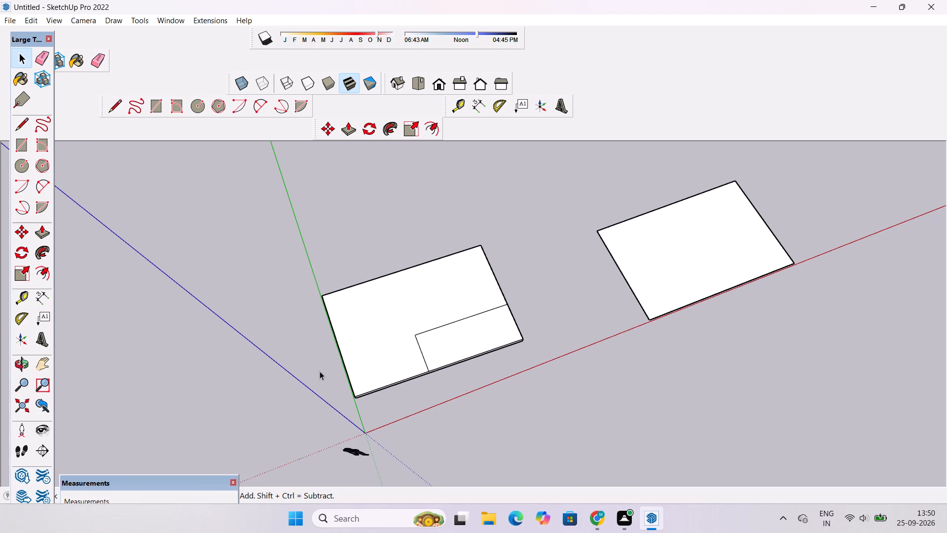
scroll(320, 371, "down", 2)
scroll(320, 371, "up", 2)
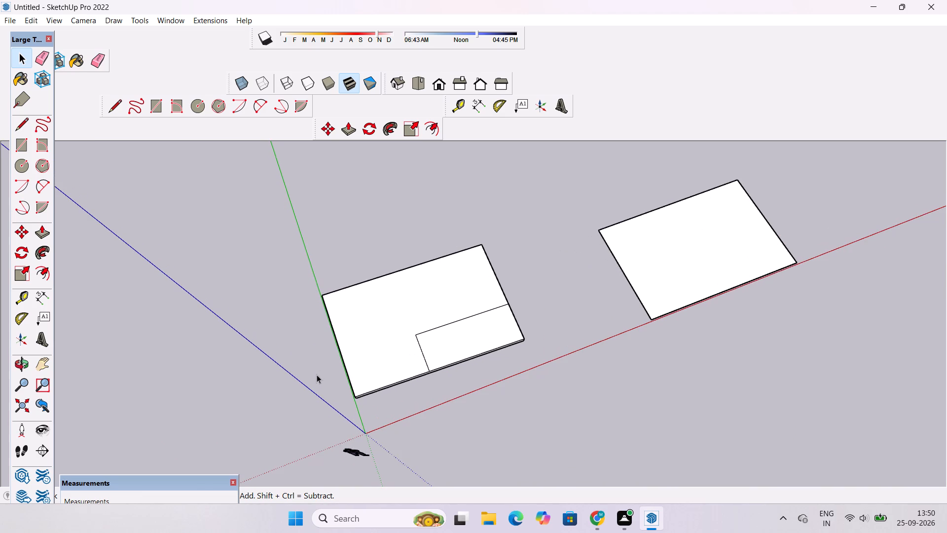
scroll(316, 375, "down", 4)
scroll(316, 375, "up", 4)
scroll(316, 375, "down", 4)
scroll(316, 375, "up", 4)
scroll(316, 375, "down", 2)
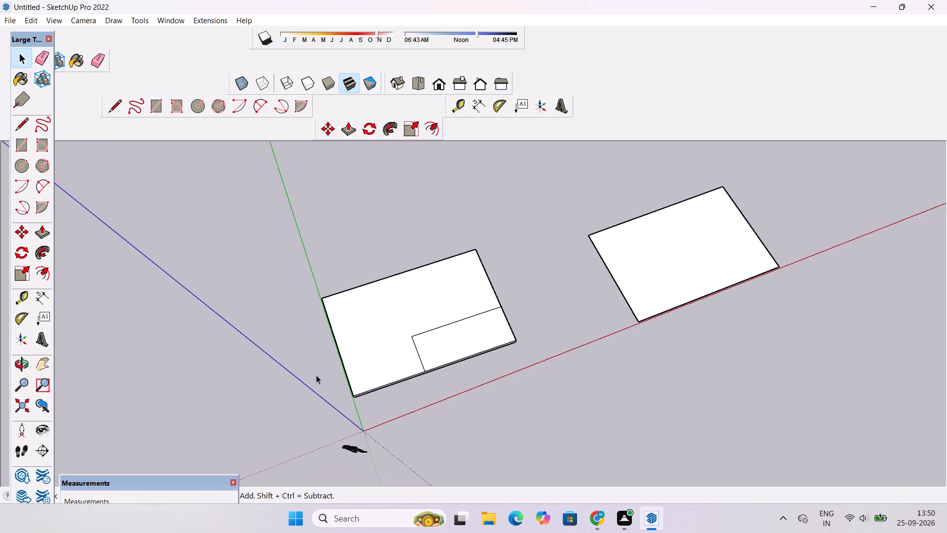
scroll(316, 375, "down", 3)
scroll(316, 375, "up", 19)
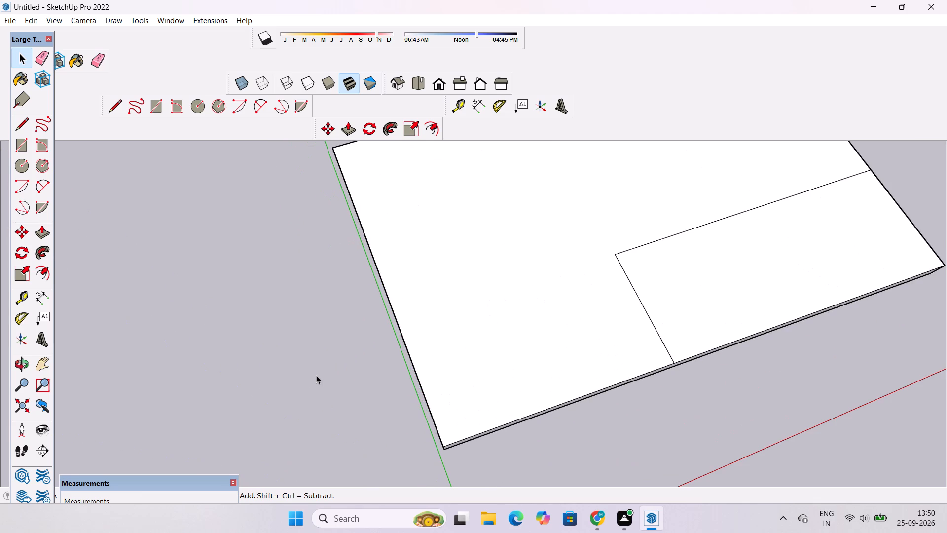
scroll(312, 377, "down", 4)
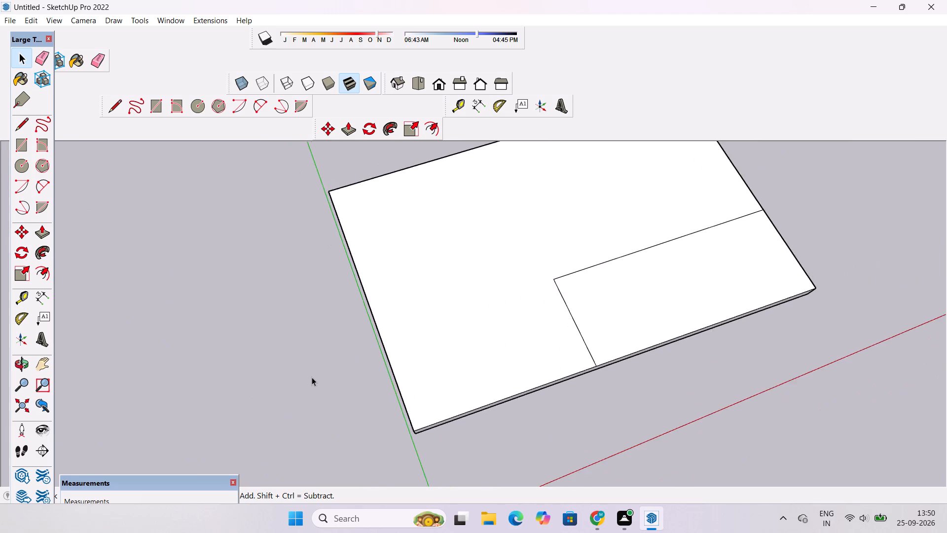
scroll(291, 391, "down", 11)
Examine the slab's top face and its outlined corner area from several raised angles.
left_click(384, 403)
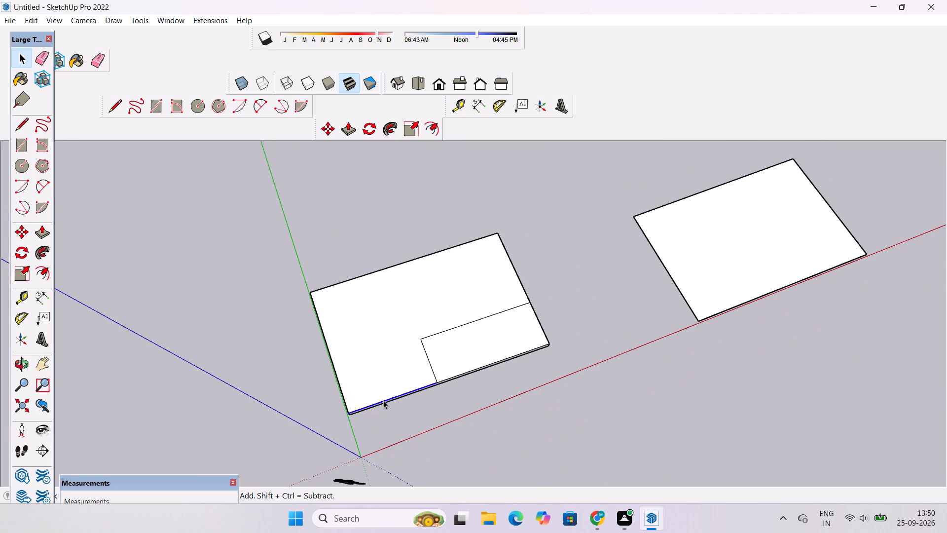
key("o")
left_click(553, 324)
key("space")
left_click(554, 324)
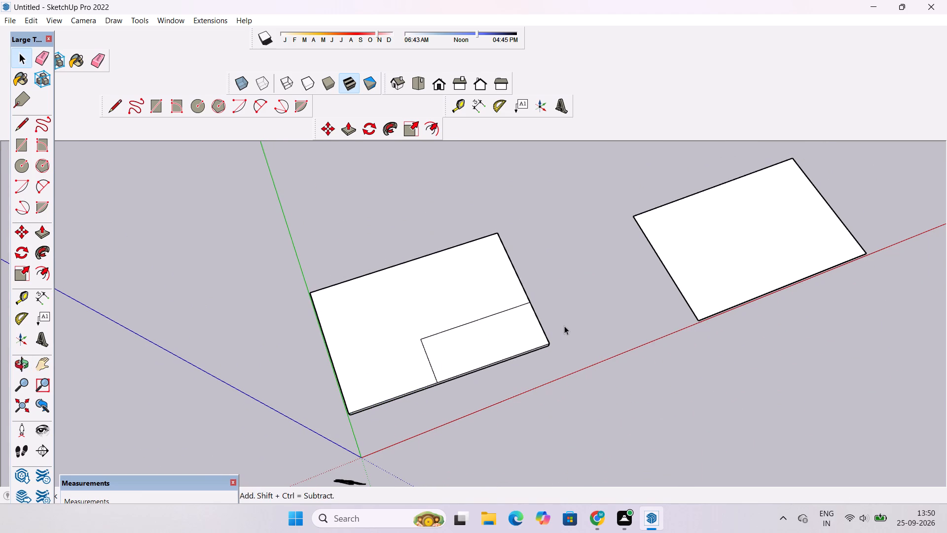
key("o")
left_click_drag(560, 357, 514, 362)
scroll(486, 368, "up", 2)
left_click_drag(486, 368, 516, 369, "shift")
left_click_drag(515, 373, 523, 387)
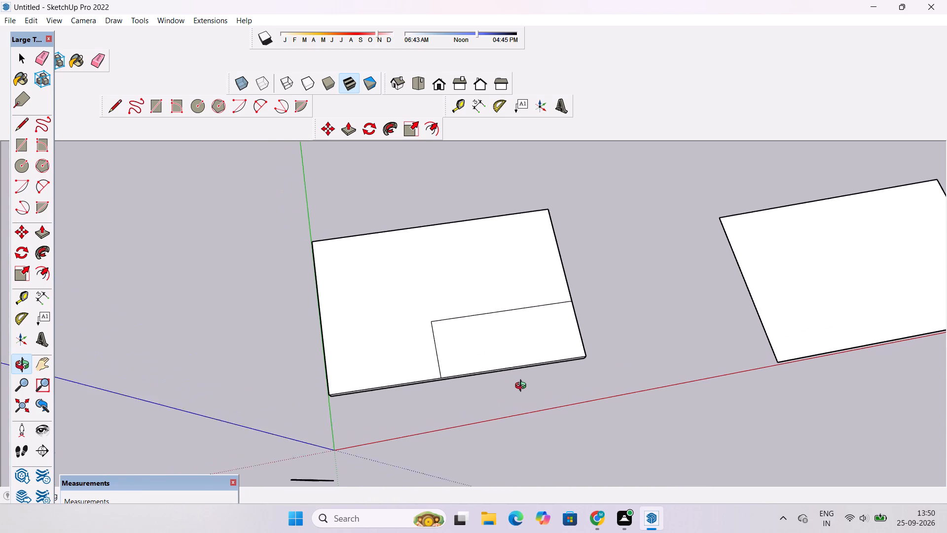
left_click_drag(523, 387, 526, 391)
left_click_drag(522, 390, 542, 383, "shift")
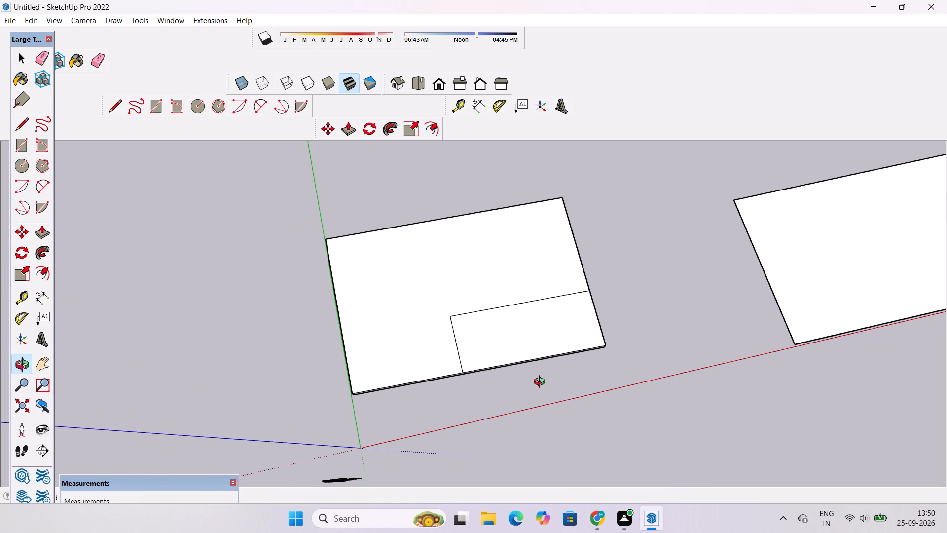
scroll(542, 383, "up", 1)
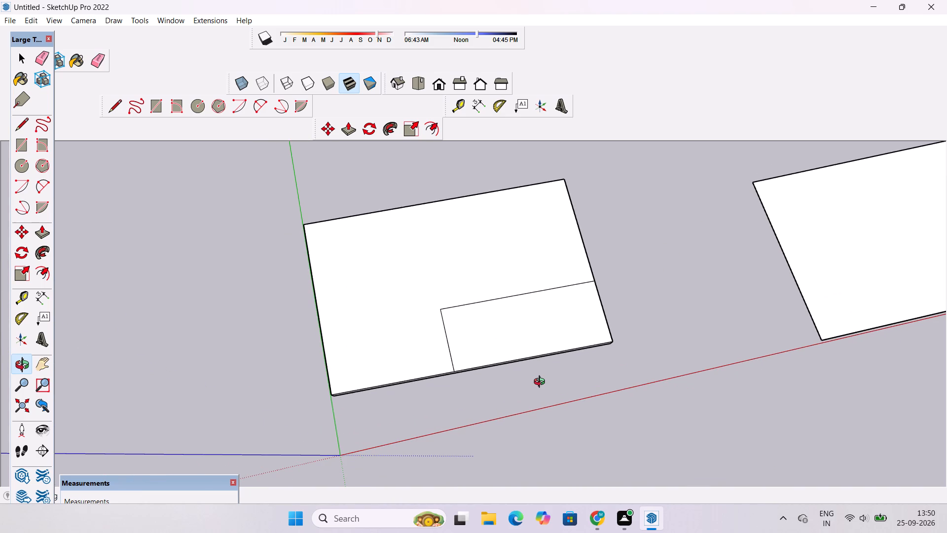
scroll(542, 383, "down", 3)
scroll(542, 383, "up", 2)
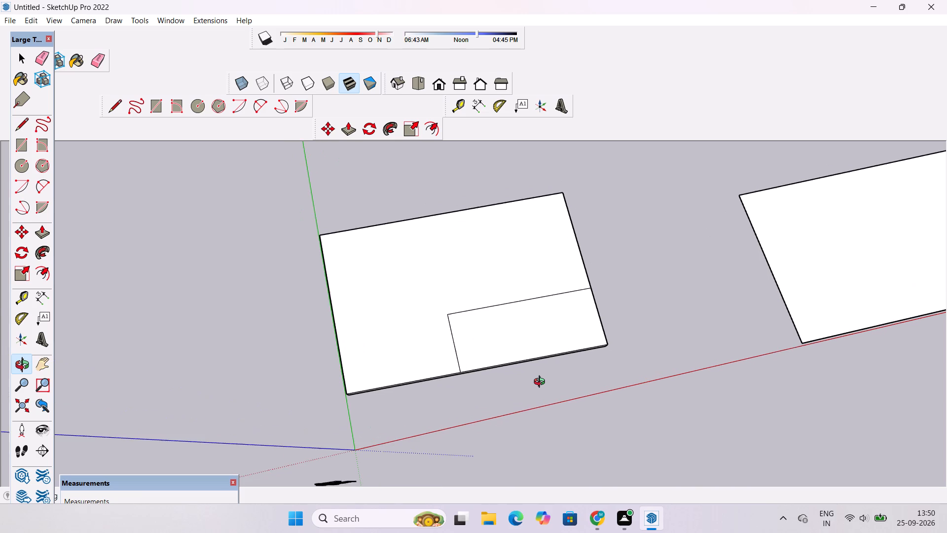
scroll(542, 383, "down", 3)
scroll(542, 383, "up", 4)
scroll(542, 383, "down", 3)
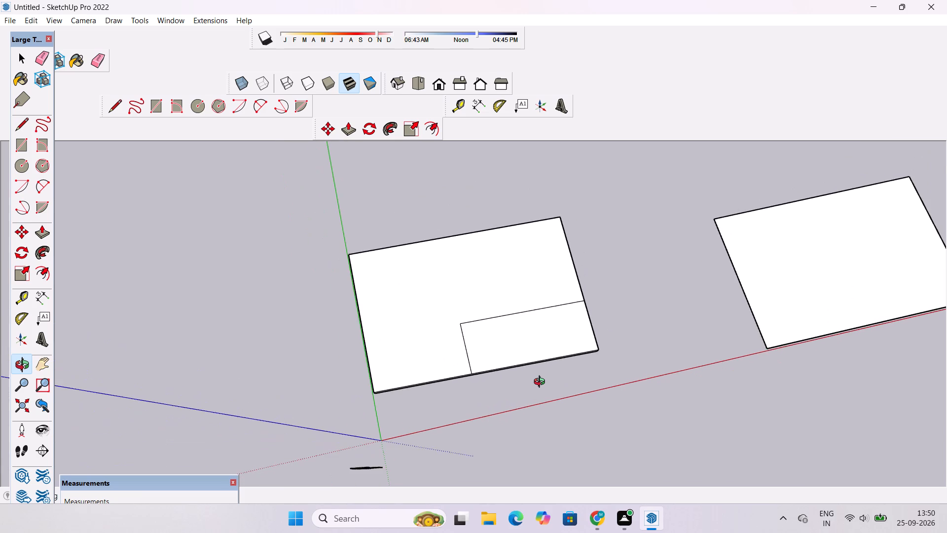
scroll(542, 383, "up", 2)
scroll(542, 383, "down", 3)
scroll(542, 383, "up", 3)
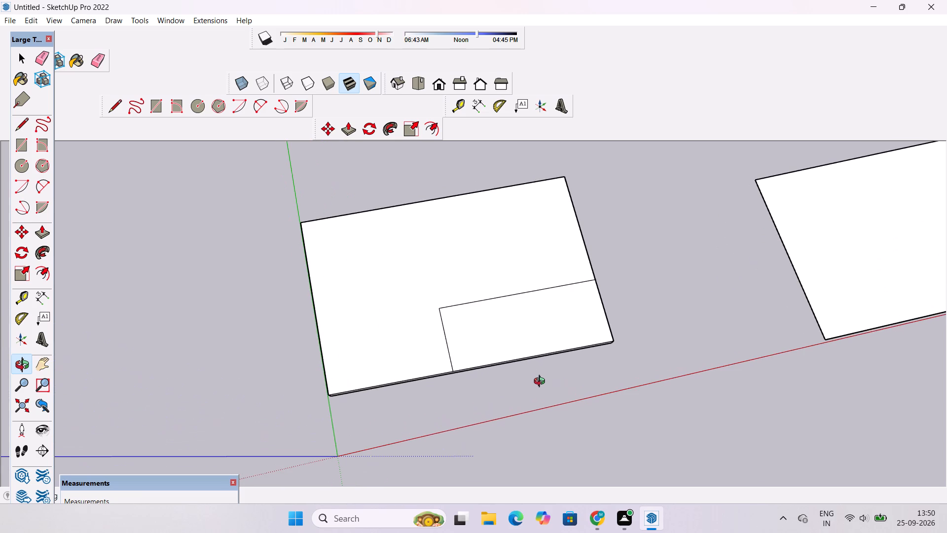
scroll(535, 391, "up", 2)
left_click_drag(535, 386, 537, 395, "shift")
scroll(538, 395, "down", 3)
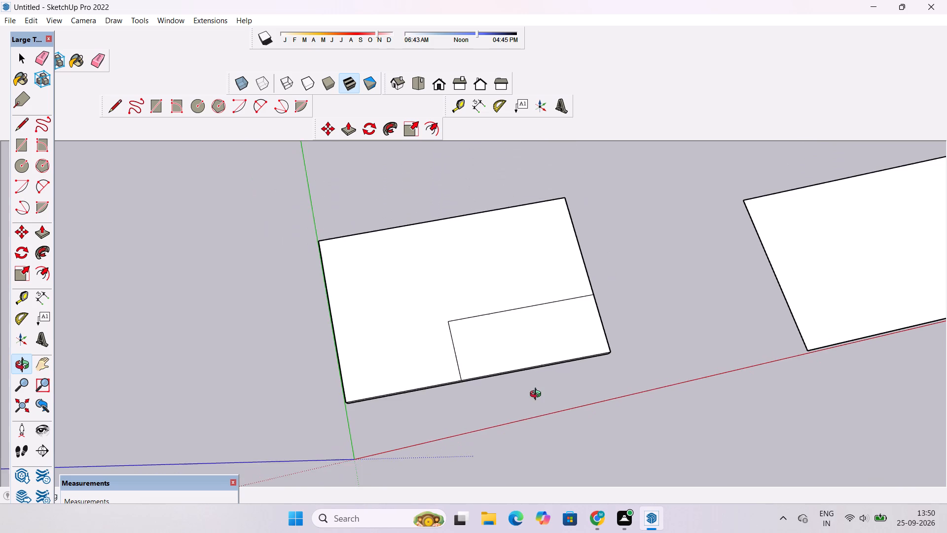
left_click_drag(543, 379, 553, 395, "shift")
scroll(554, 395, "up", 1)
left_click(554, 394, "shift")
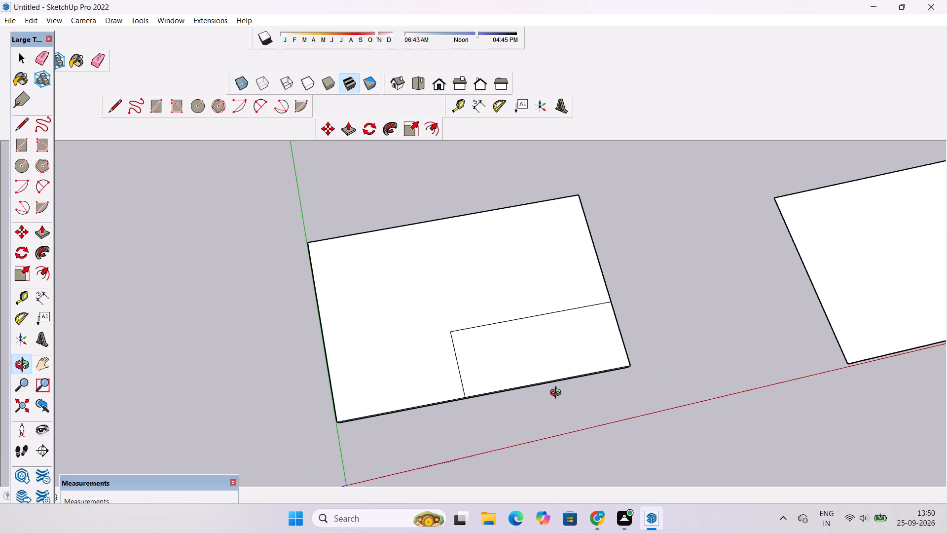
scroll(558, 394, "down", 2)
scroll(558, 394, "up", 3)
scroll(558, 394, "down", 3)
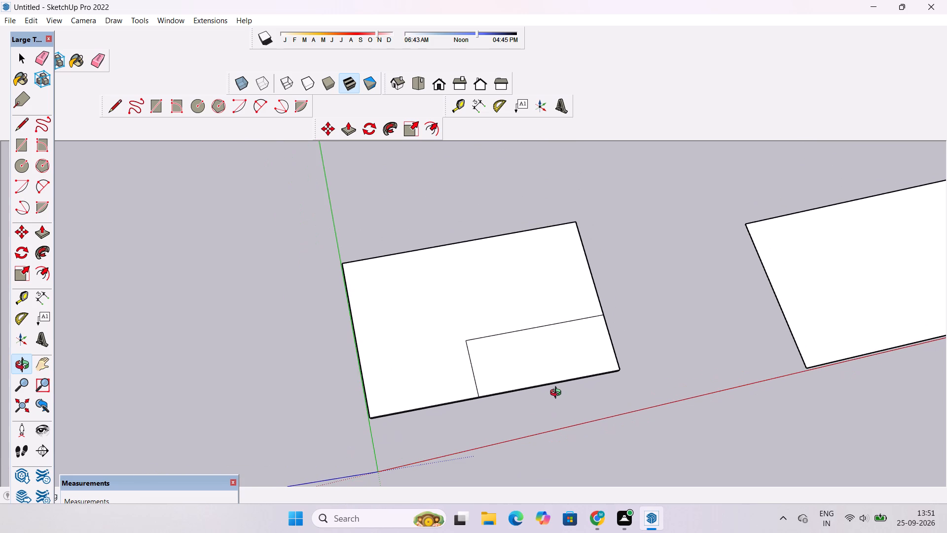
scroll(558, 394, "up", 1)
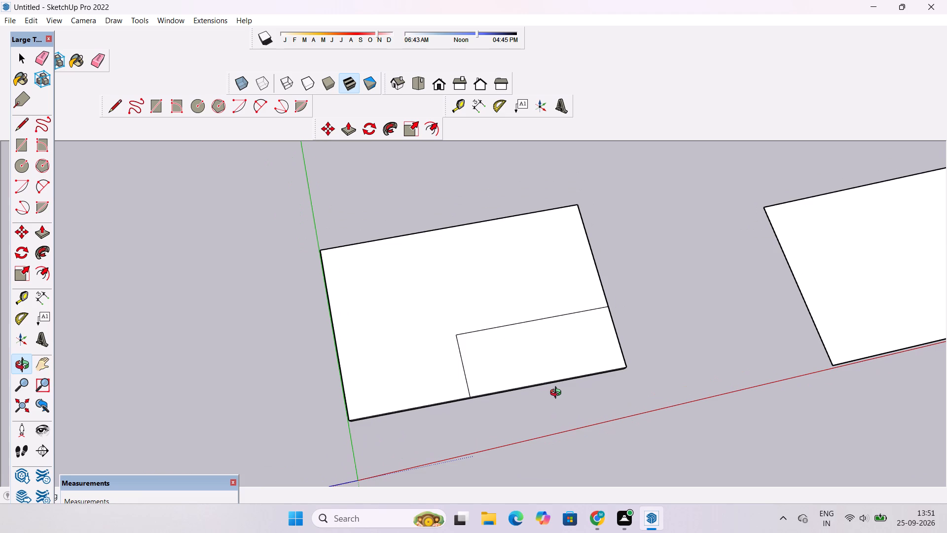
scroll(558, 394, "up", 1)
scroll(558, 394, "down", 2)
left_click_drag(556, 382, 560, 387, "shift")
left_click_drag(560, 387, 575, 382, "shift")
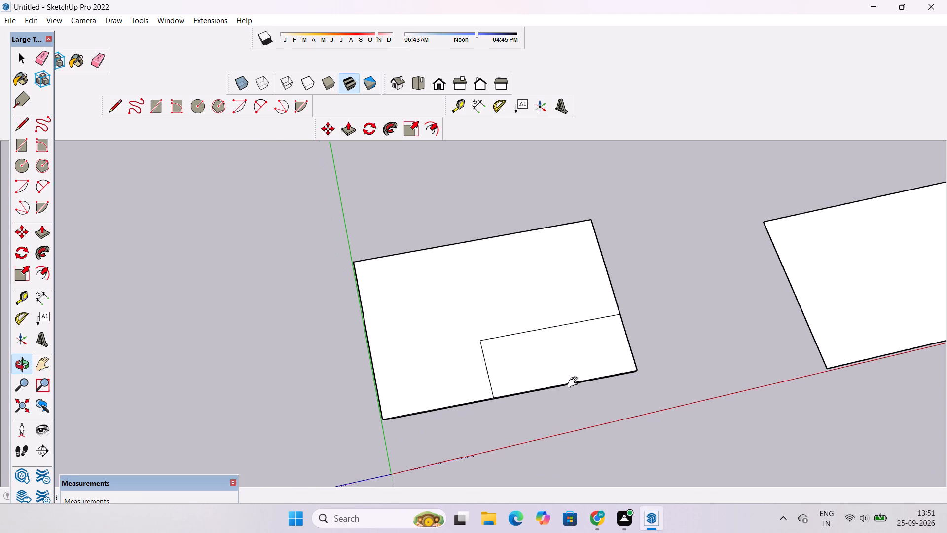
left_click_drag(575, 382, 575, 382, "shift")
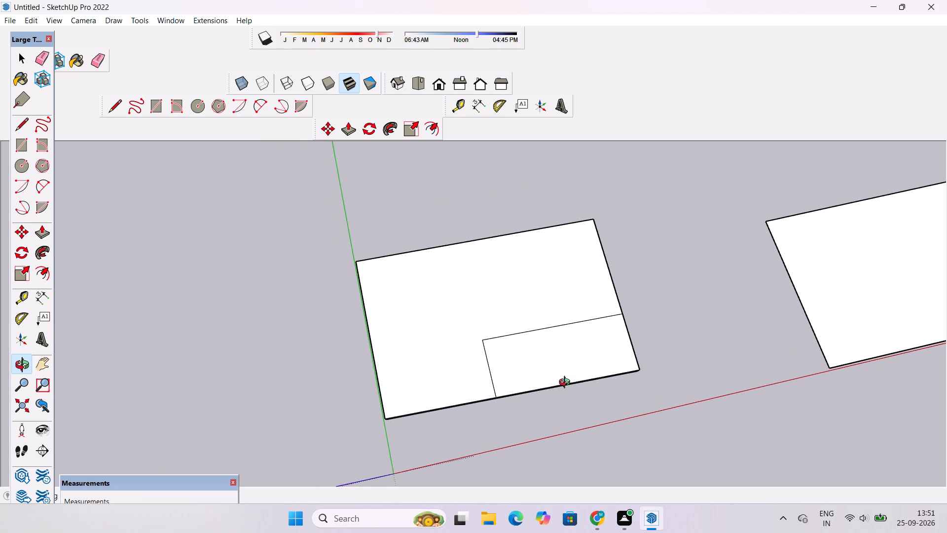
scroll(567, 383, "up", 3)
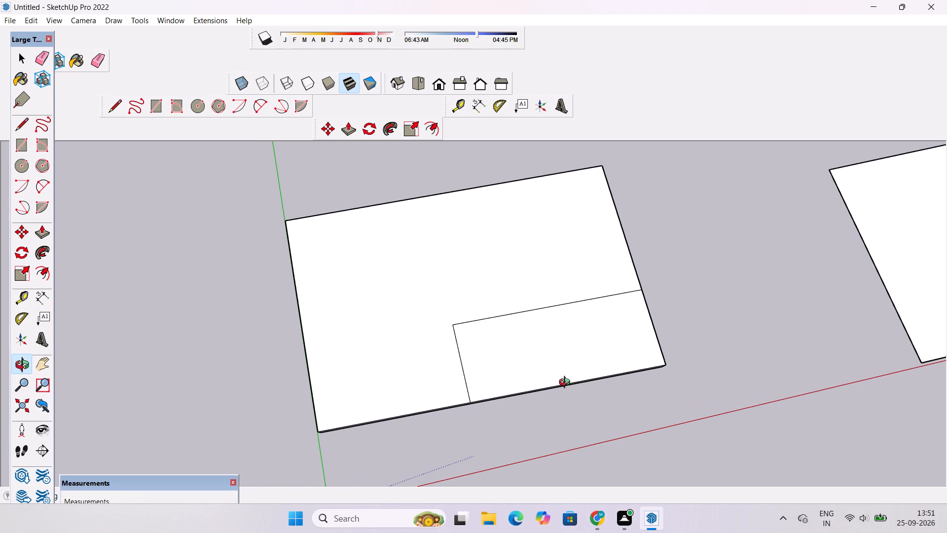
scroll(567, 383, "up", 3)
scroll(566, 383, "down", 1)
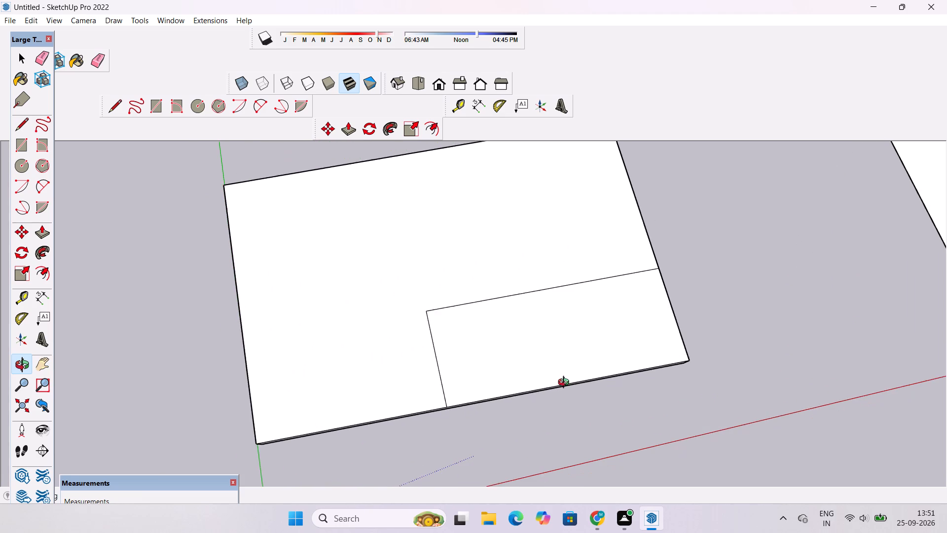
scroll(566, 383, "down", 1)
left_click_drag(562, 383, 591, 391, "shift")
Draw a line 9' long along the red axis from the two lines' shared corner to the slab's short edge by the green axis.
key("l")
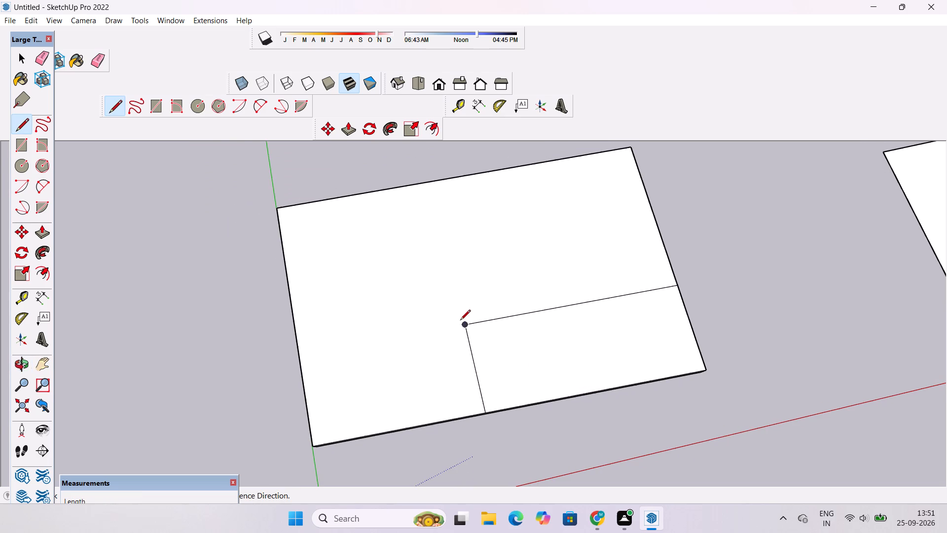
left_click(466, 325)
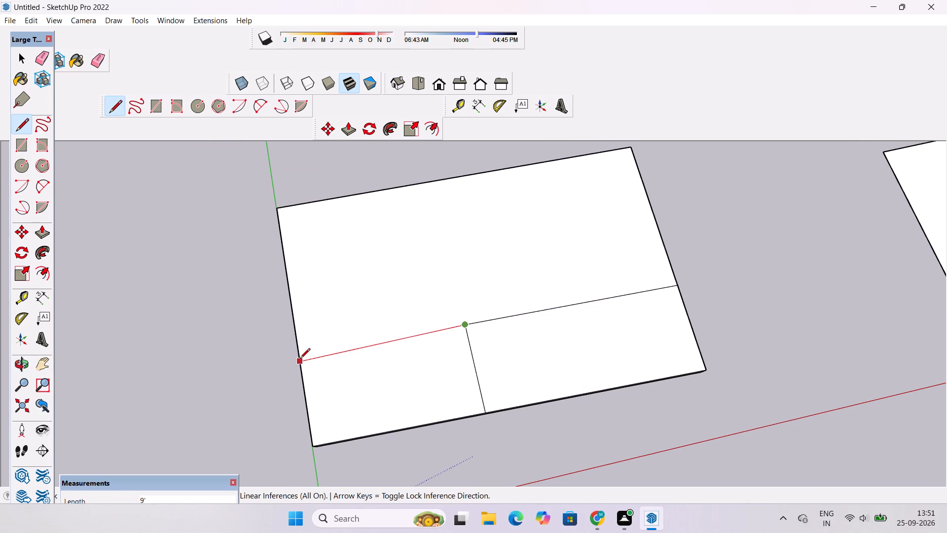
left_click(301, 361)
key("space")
Examine from above how the new line aligns with the existing lengthwise line across the slab's top face.
key("o")
scroll(505, 326, "down", 5)
left_click_drag(505, 398, 272, 407)
scroll(492, 341, "up", 5)
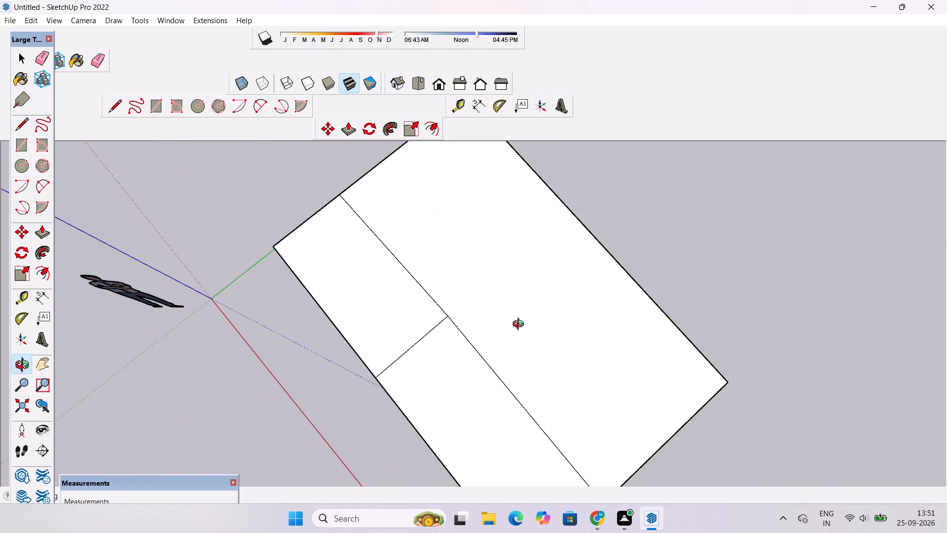
left_click_drag(592, 307, 435, 334)
scroll(440, 320, "down", 10)
scroll(455, 315, "up", 5)
key("space")
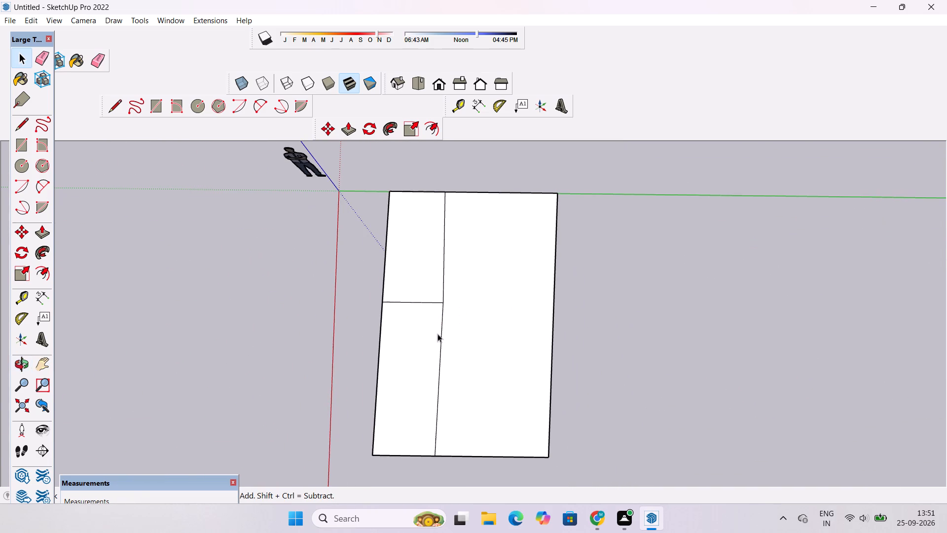
left_click(441, 334)
key("space")
left_click(734, 292)
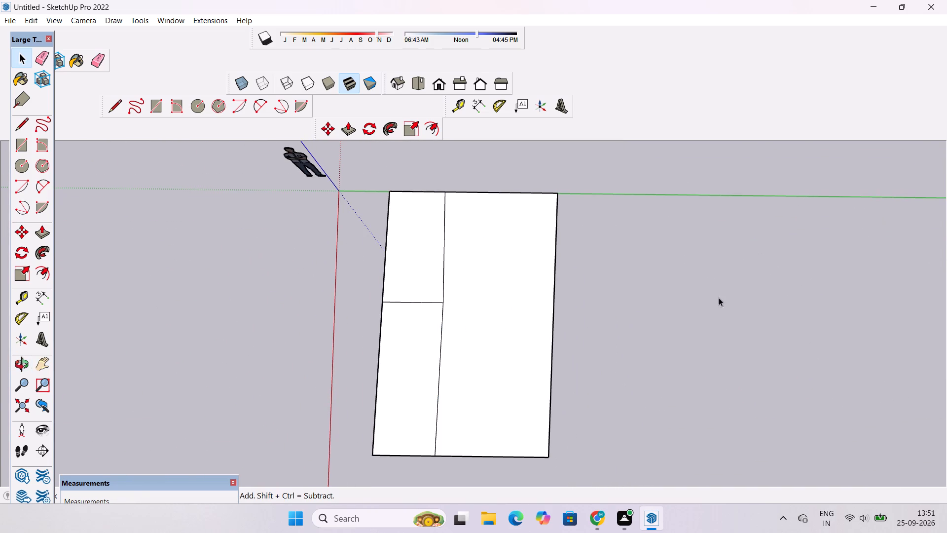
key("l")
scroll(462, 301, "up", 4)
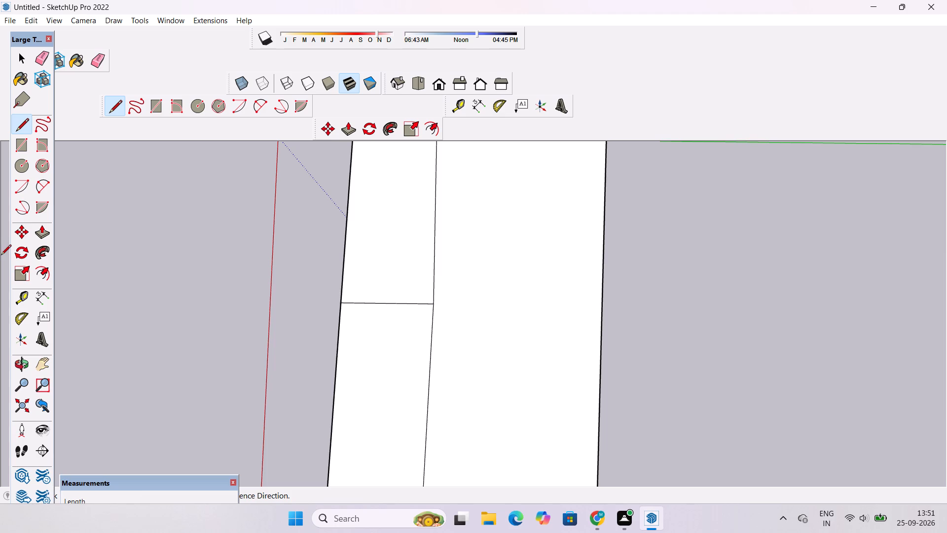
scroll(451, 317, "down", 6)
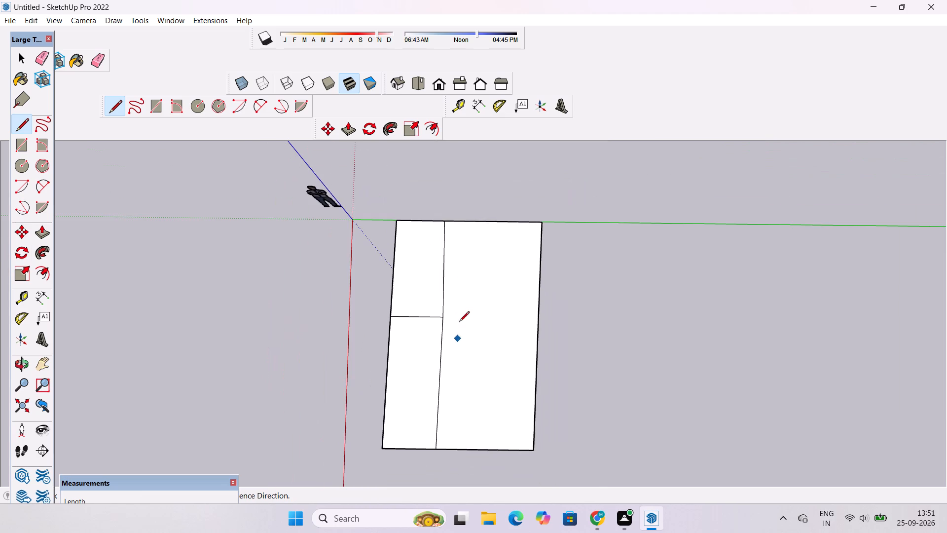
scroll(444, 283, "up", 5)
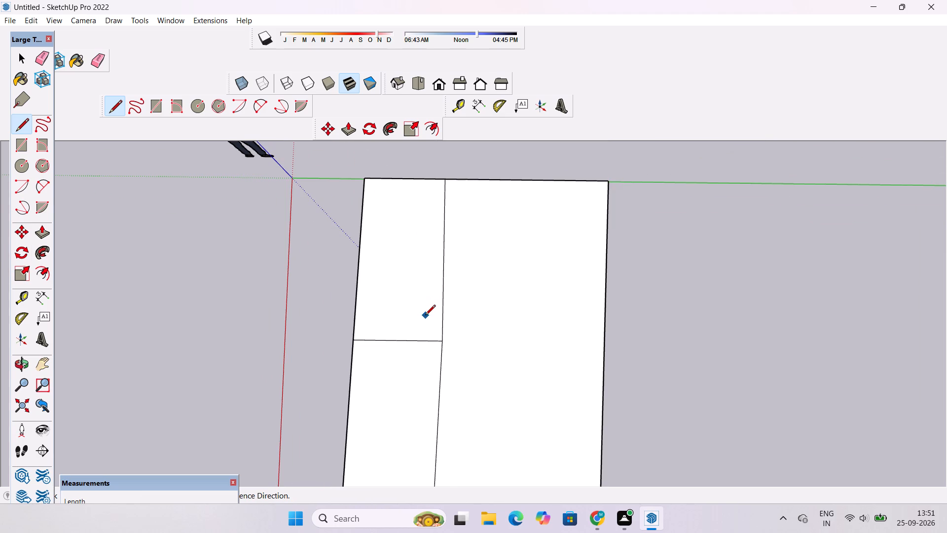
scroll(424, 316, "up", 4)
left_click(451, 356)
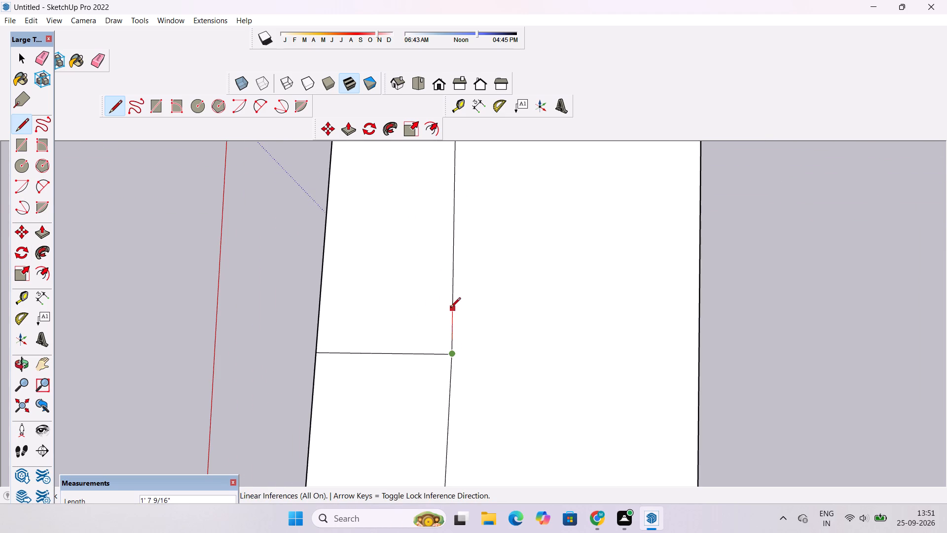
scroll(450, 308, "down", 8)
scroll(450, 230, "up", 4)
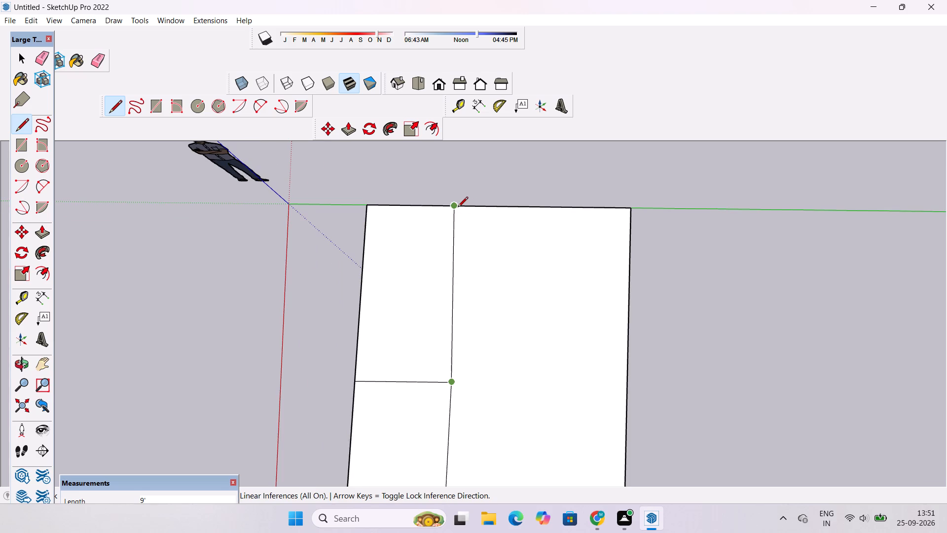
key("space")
Examine the divided top face and the new line from low and raised angles around the slab.
type("o")
scroll(455, 209, "down", 6)
left_click_drag(439, 339, 446, 350)
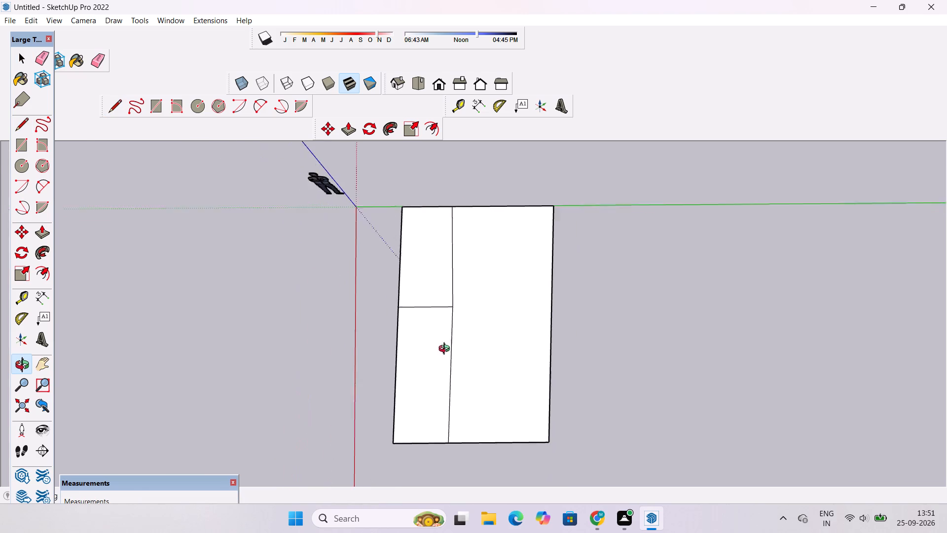
left_click_drag(446, 350, 679, 243)
scroll(639, 248, "down", 5)
left_click_drag(595, 297, 744, 195)
scroll(655, 236, "up", 6)
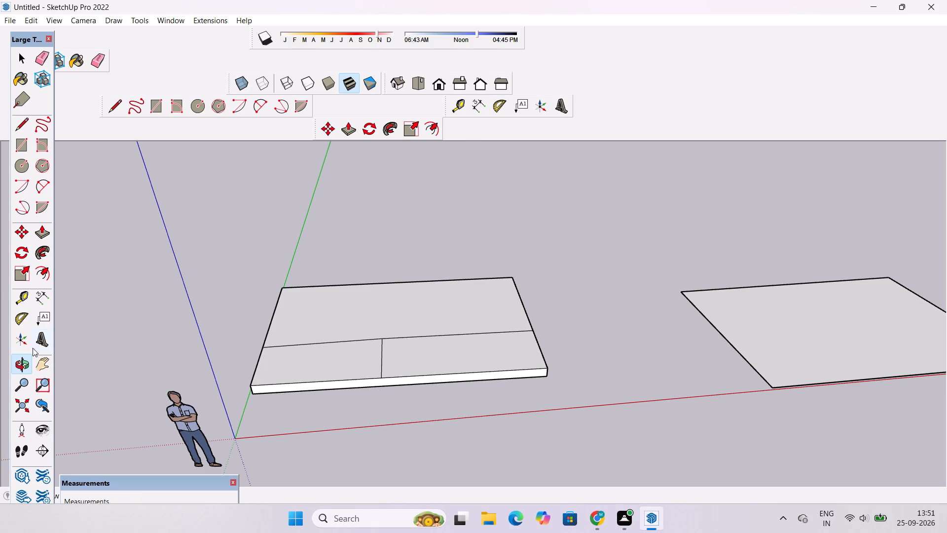
scroll(467, 329, "down", 7)
left_click_drag(471, 331, 472, 467)
scroll(435, 361, "up", 4)
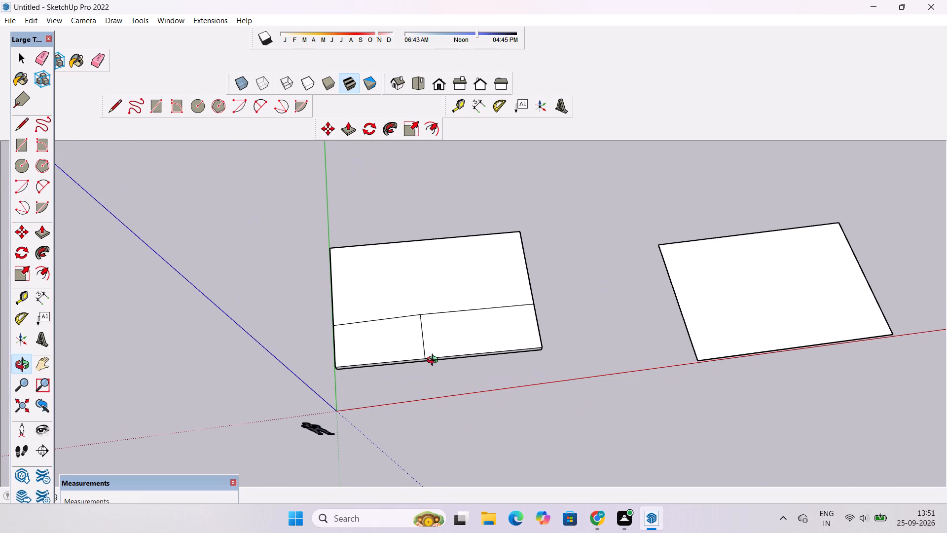
scroll(434, 361, "down", 3)
scroll(434, 363, "up", 3)
left_click_drag(433, 362, 425, 403)
scroll(424, 389, "up", 3)
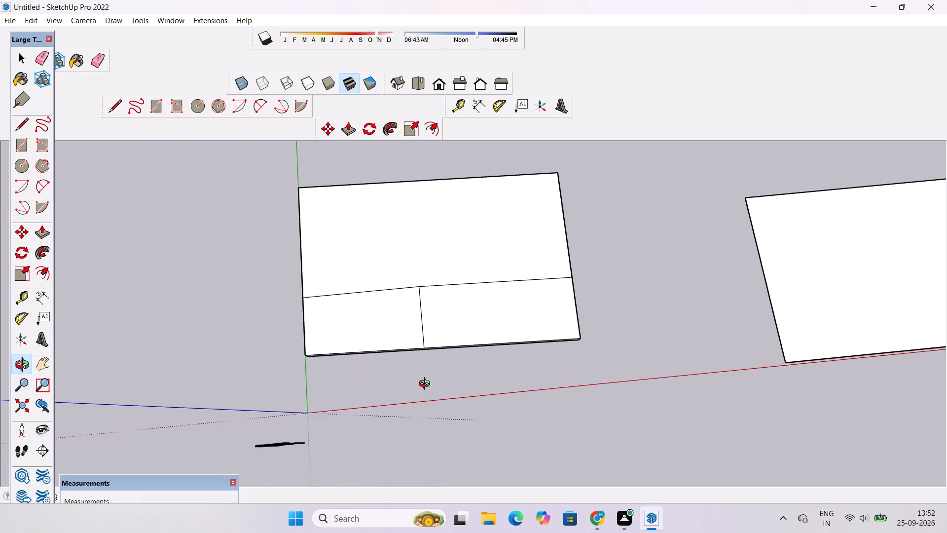
scroll(223, 207, "down", 3)
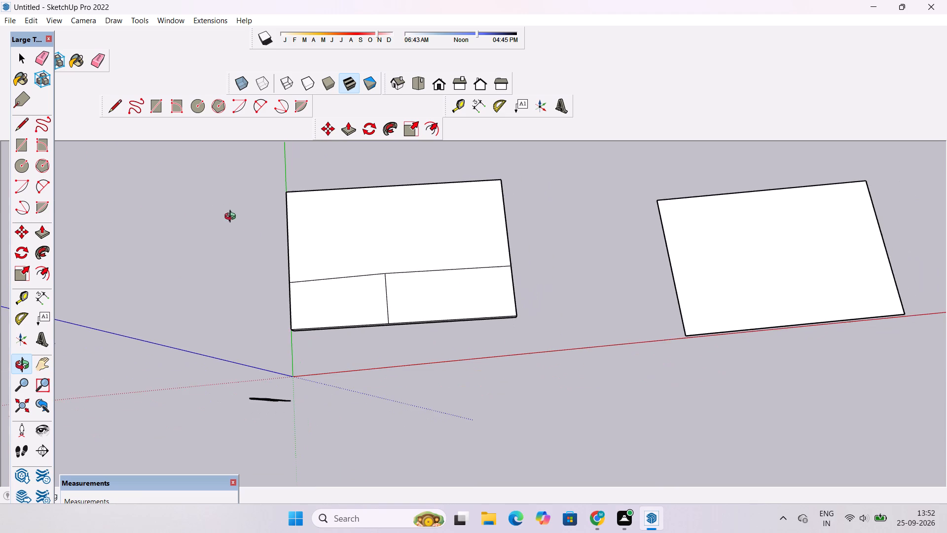
left_click_drag(297, 287, 453, 249)
scroll(468, 248, "up", 4)
left_click_drag(463, 242, 403, 236, "shift")
left_click_drag(404, 256, 430, 284)
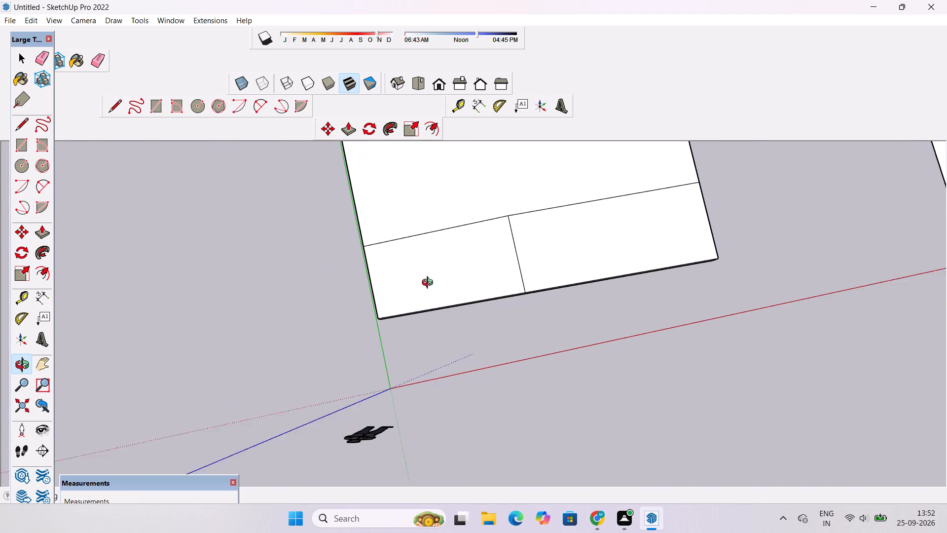
left_click_drag(430, 284, 434, 286)
left_click(435, 283)
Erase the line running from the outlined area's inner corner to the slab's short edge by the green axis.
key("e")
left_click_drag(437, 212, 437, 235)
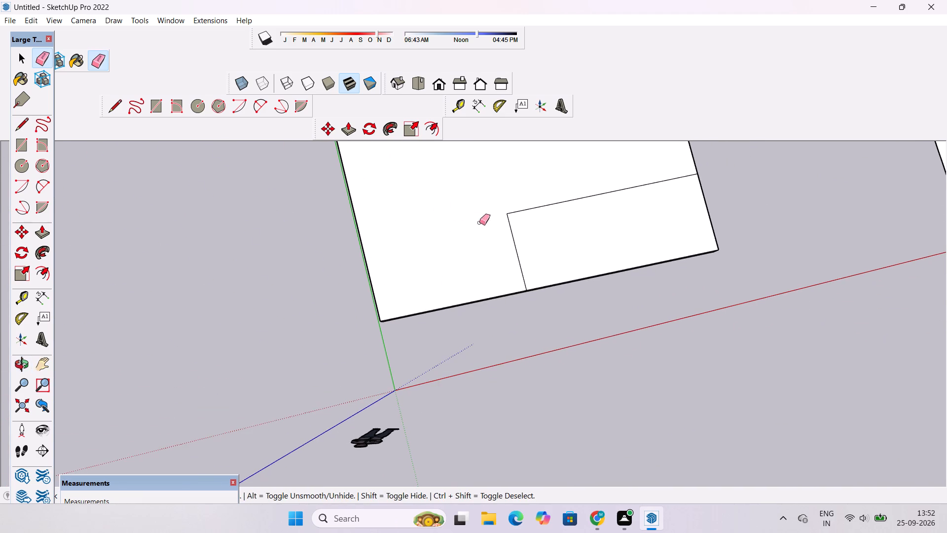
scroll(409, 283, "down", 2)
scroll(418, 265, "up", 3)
Draw a 9' line along the red axis from the outlined area's inner corner to the slab's short edge by the green axis.
key("o")
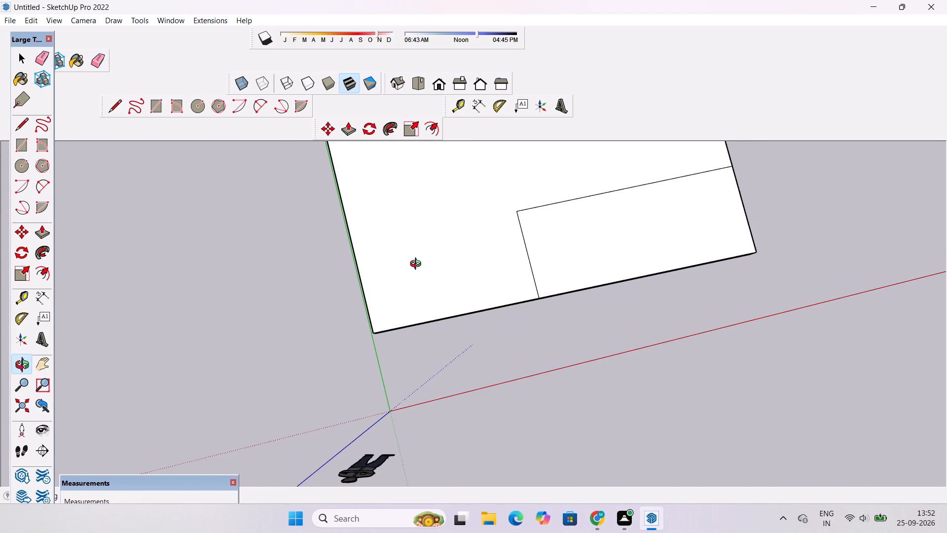
left_click_drag(343, 273, 561, 148)
left_click_drag(316, 272, 372, 261)
key("l")
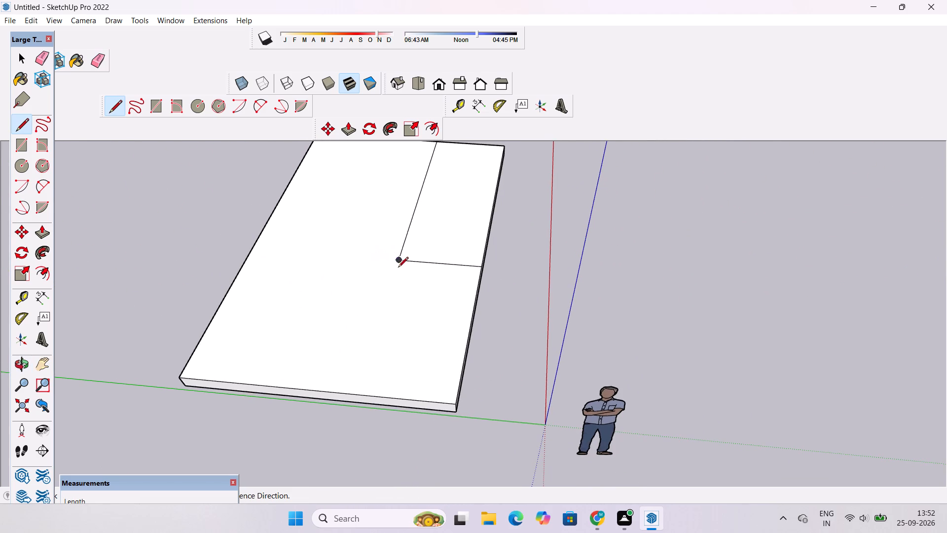
left_click(400, 260)
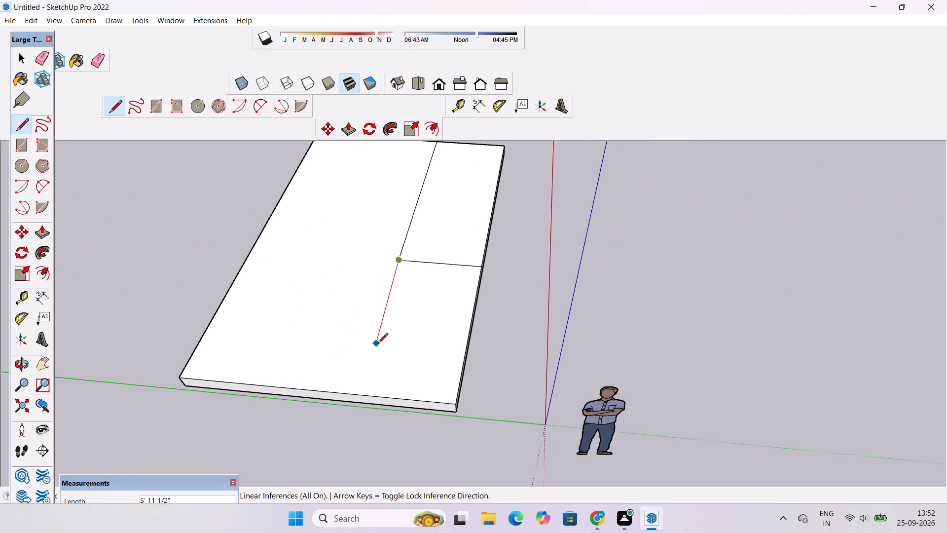
left_click(359, 396)
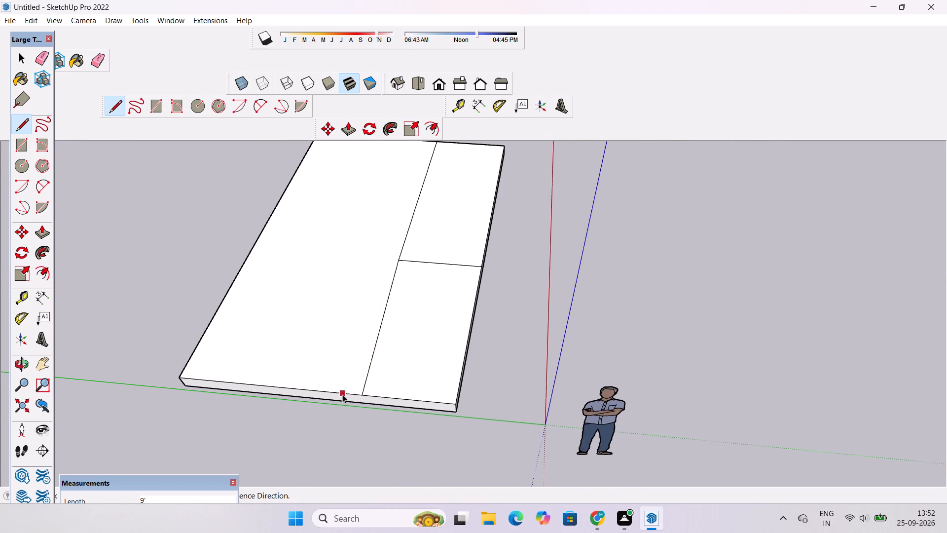
key("space")
Measure along the slab's short edge by the green axis from its outer corner to the end of the lengthwise dividing line.
scroll(340, 392, "down", 4)
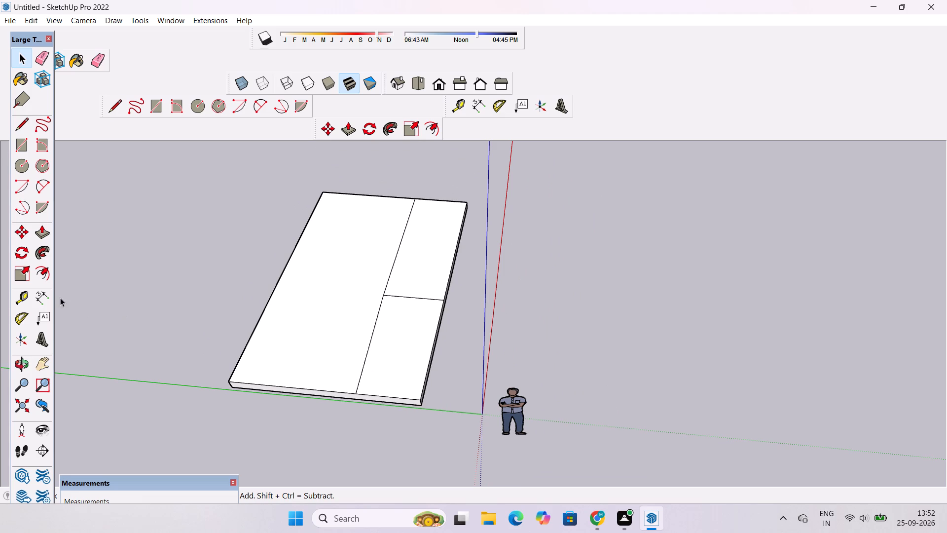
left_click(38, 299)
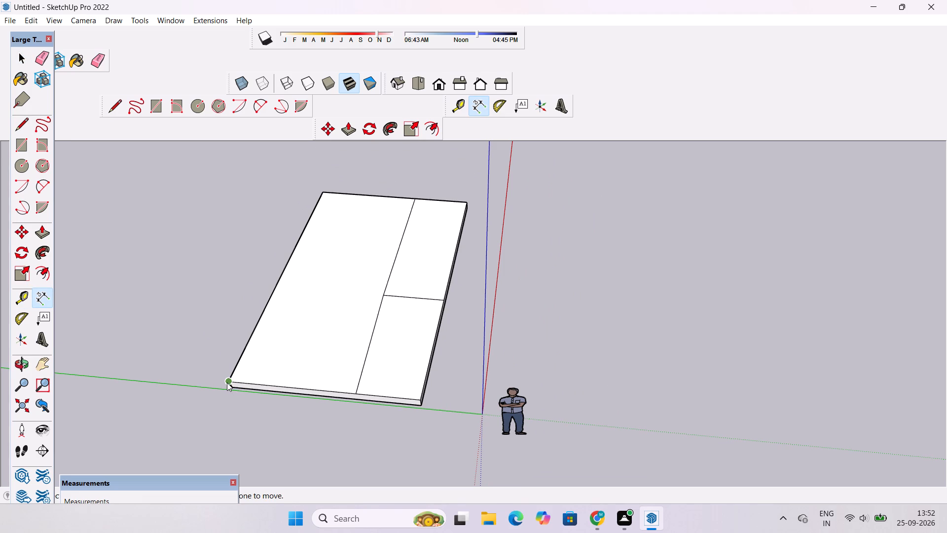
left_click(227, 382)
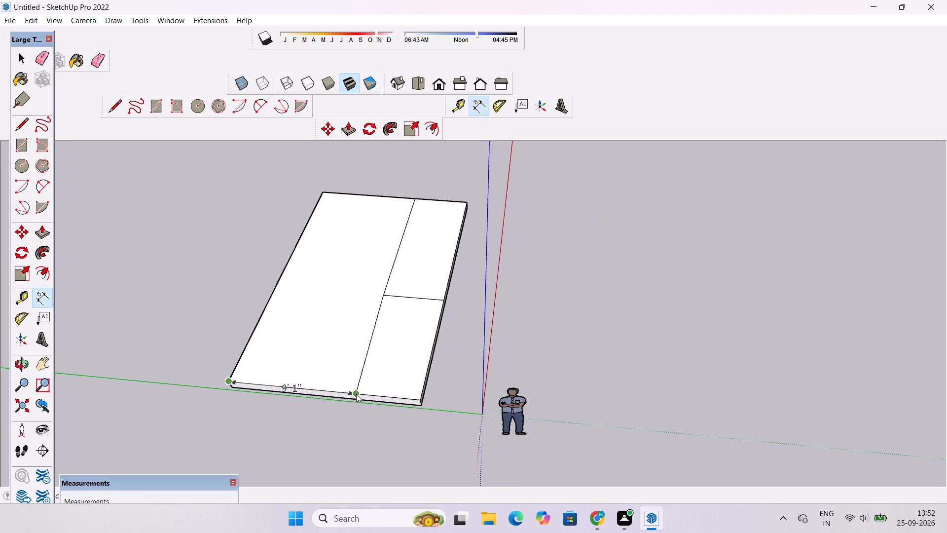
scroll(357, 394, "up", 6)
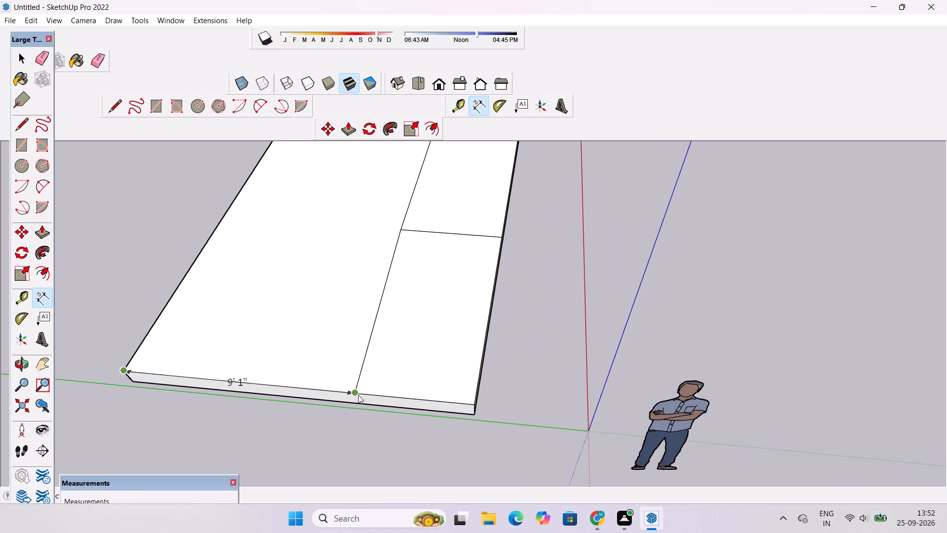
key("space")
scroll(358, 395, "down", 9)
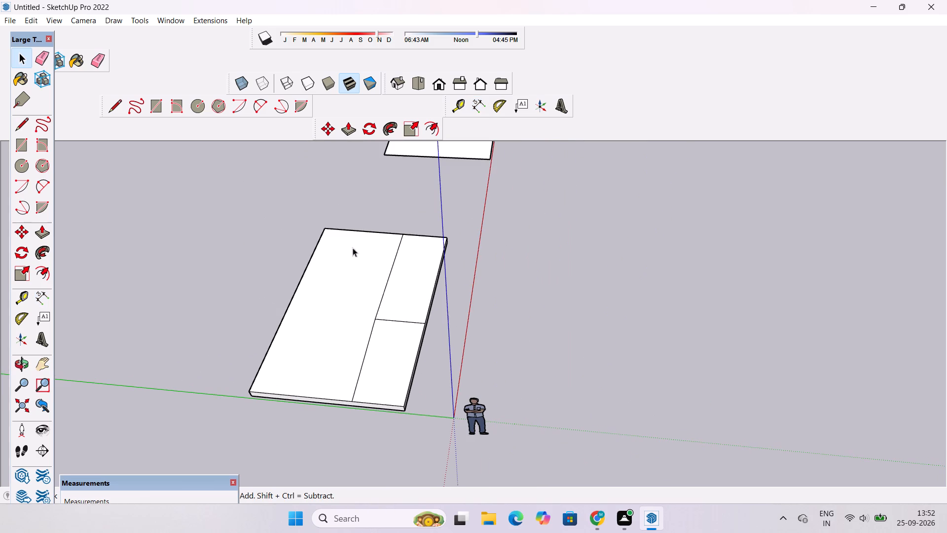
Measure along the slab's opposite short edge from its outer corner to the end of the lengthwise dividing line.
left_click(38, 296)
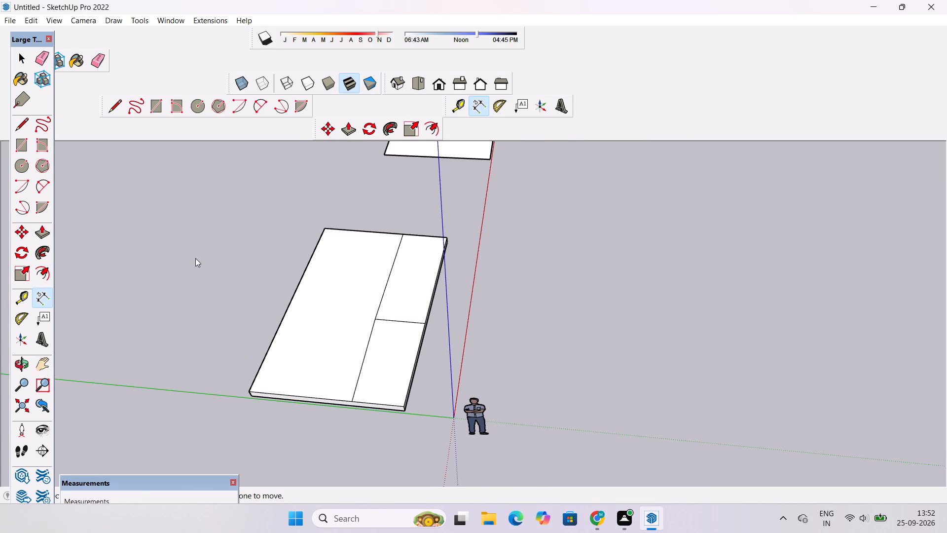
scroll(195, 258, "up", 4)
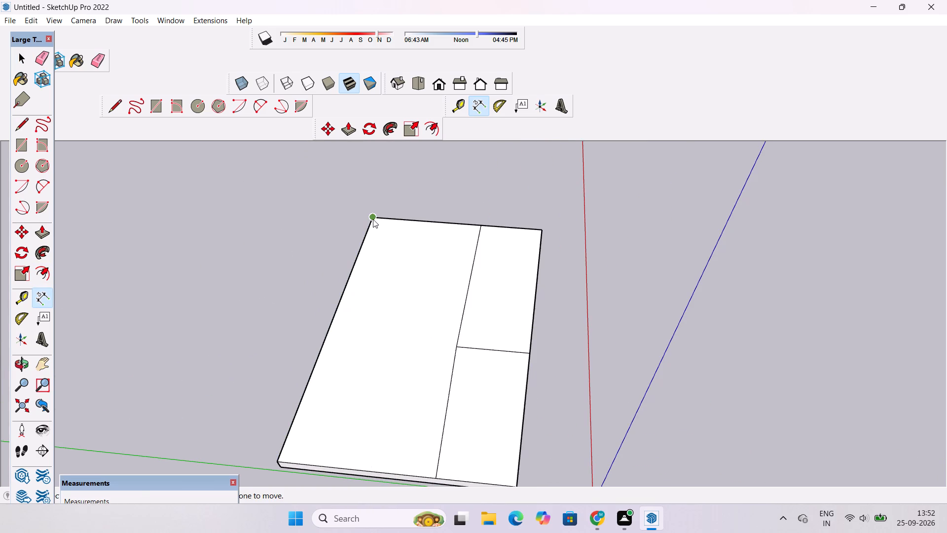
left_click(373, 215)
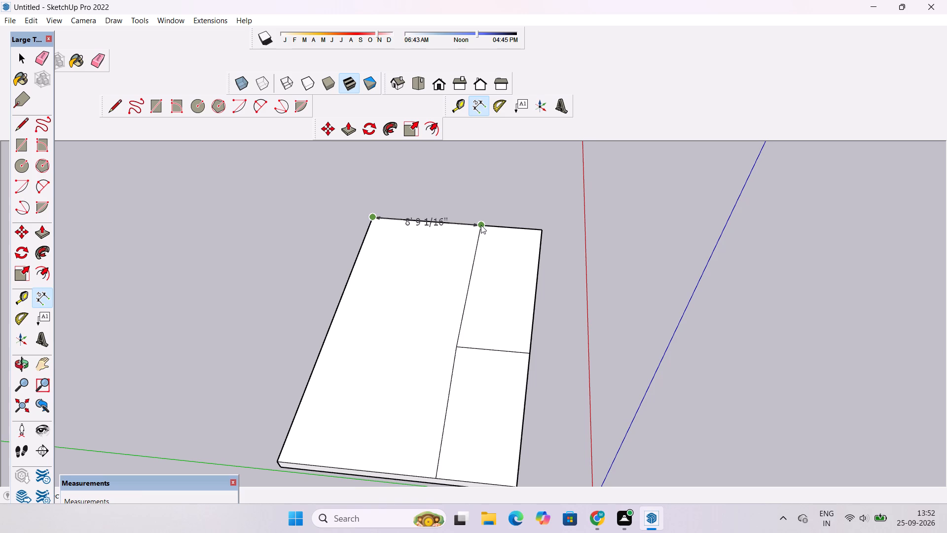
key("space")
Switch to the top view and delete the entire divided slab beside the green axis.
type("o")
scroll(408, 249, "down", 6)
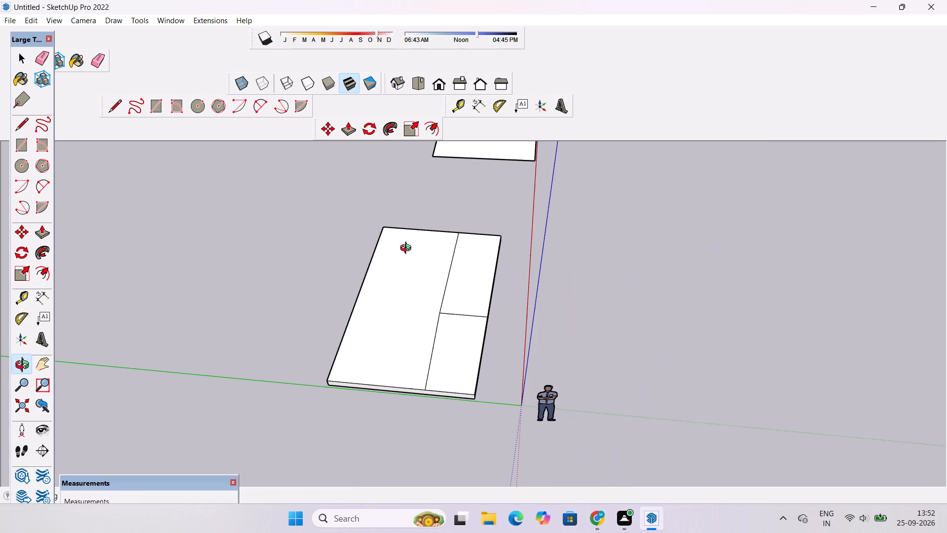
left_click(420, 84)
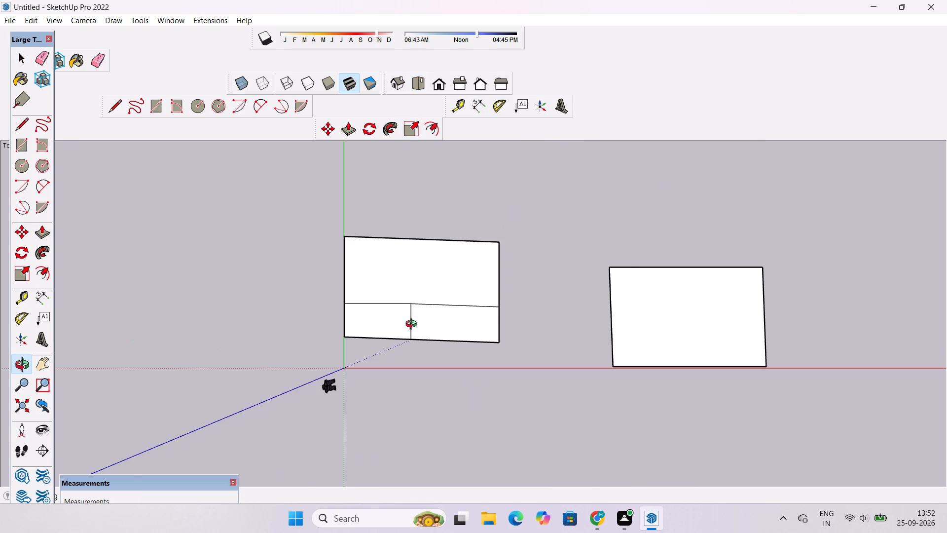
scroll(413, 325, "up", 5)
key("space")
triple_click(531, 249)
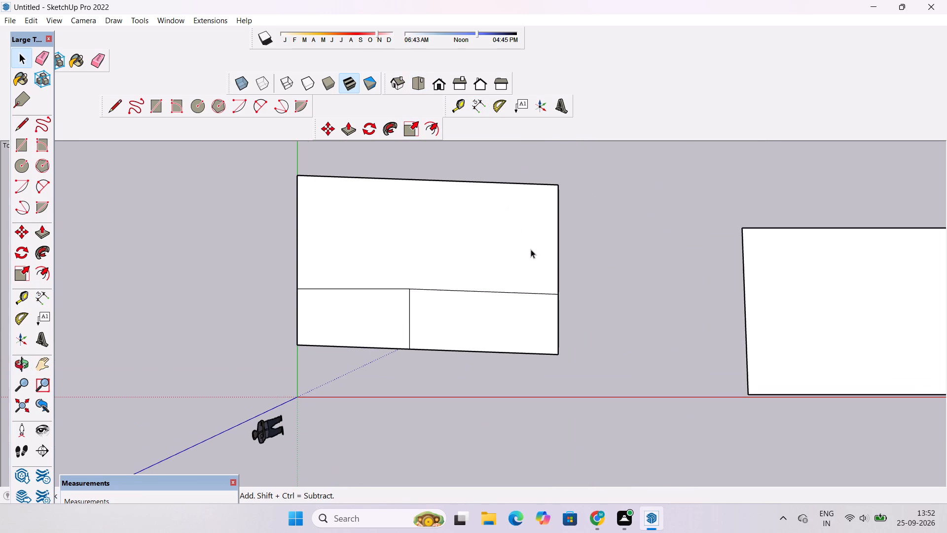
key("Delete")
Delete the copied base slab along the red axis, removing its top face and all its remaining edges.
scroll(448, 249, "down", 6)
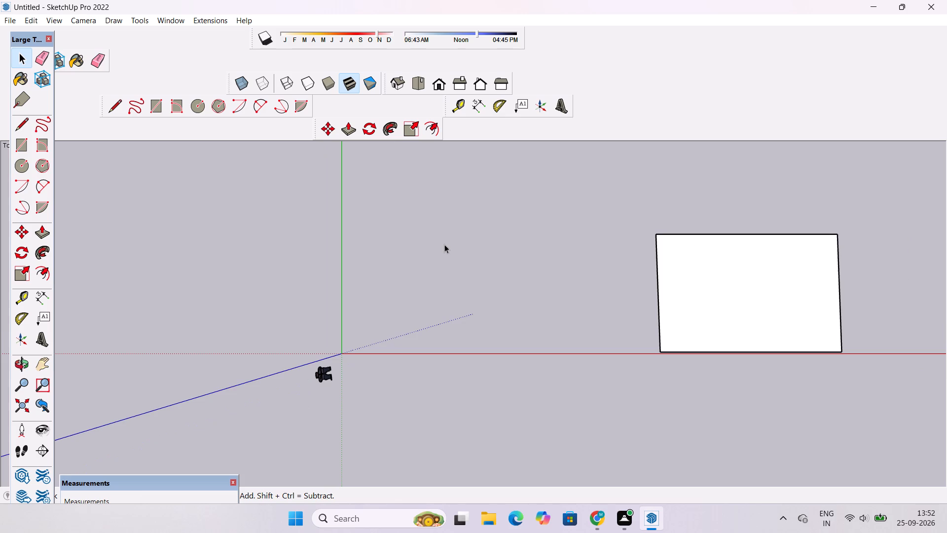
scroll(490, 260, "down", 2)
left_click(632, 279)
key("Delete")
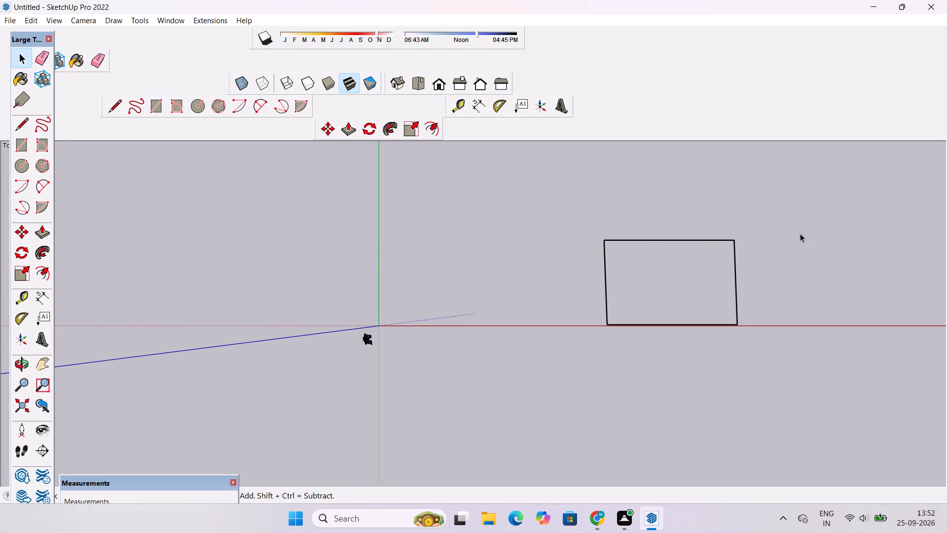
left_click_drag(783, 233, 591, 388)
key("Delete")
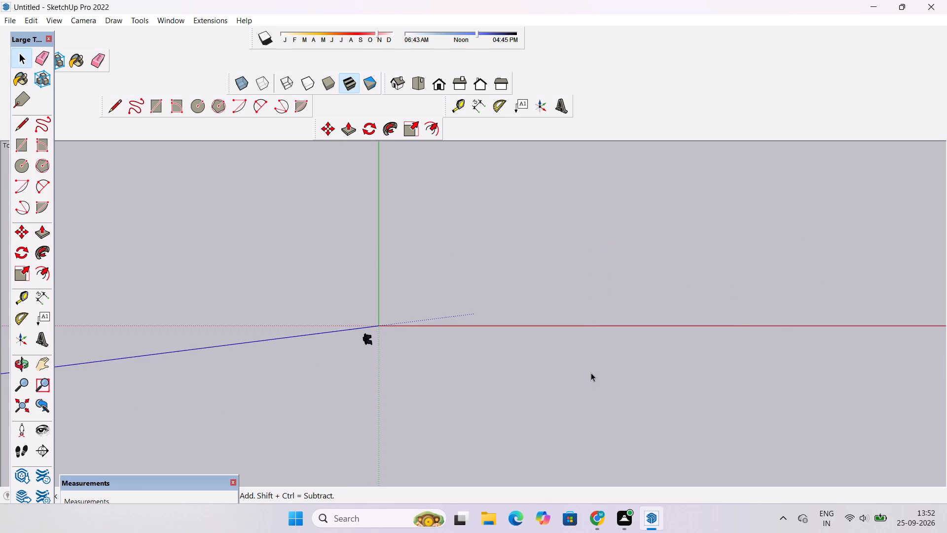
Draw a 60' line parallel to the red axis, starting just beside the origin in the top view.
key("o")
scroll(574, 345, "down", 2)
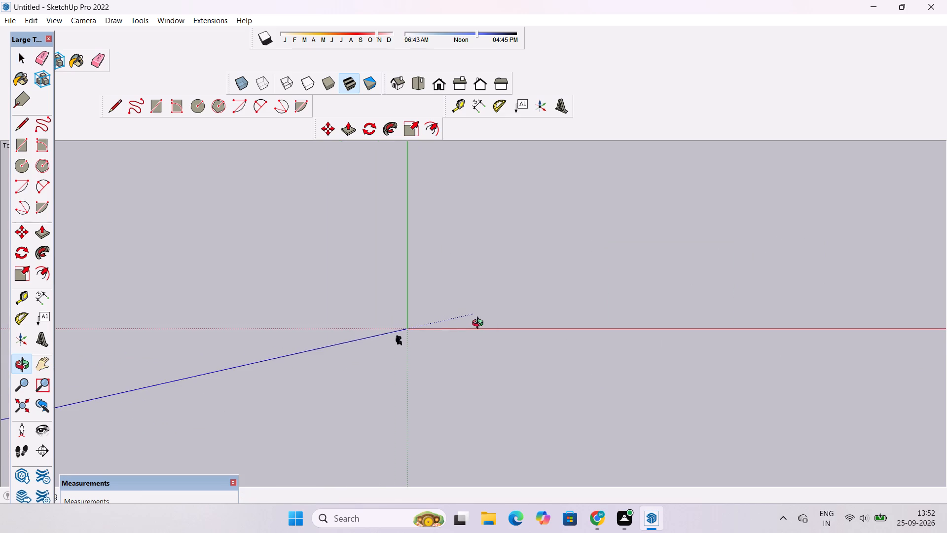
scroll(457, 378, "up", 13)
left_click_drag(404, 354, 327, 382, "shift")
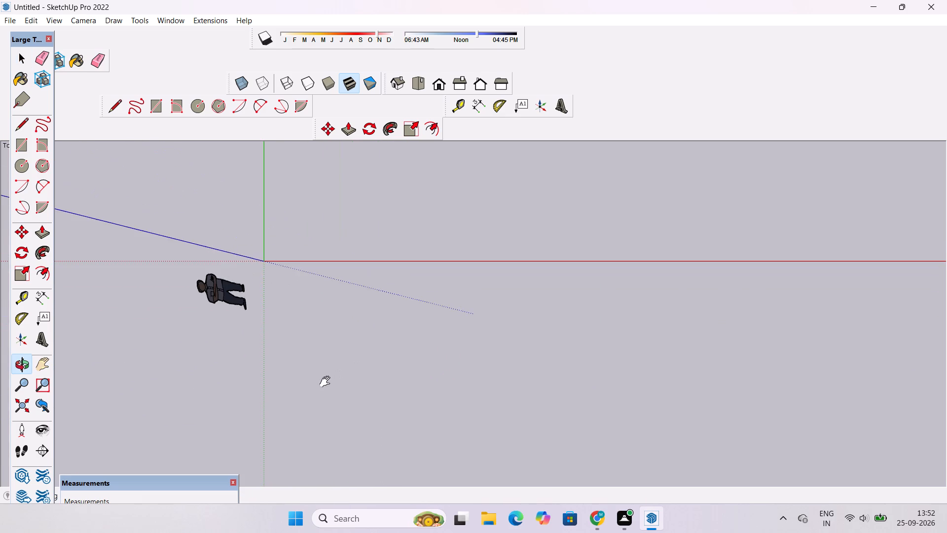
scroll(324, 379, "down", 1)
left_click_drag(324, 377, 322, 382, "shift")
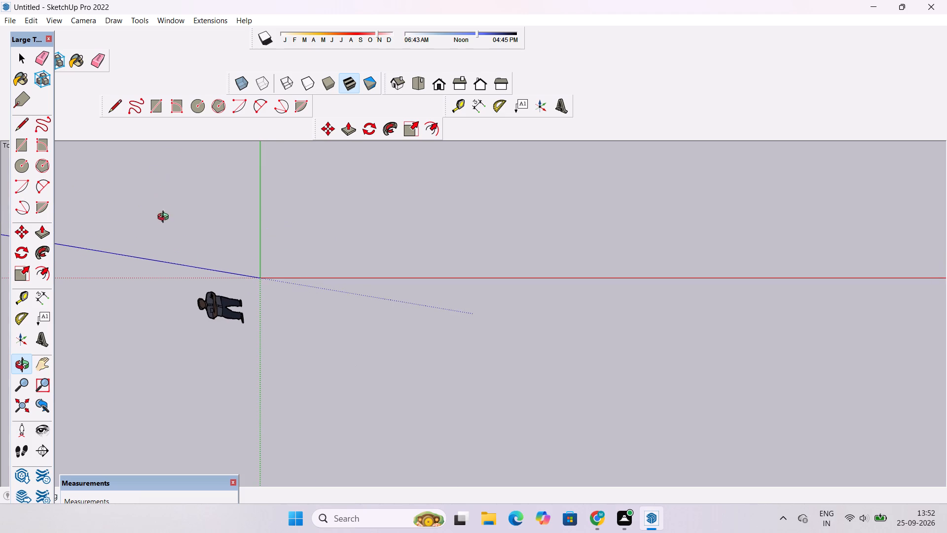
scroll(237, 308, "up", 1)
scroll(240, 305, "down", 2, "shift")
left_click(267, 293, "shift")
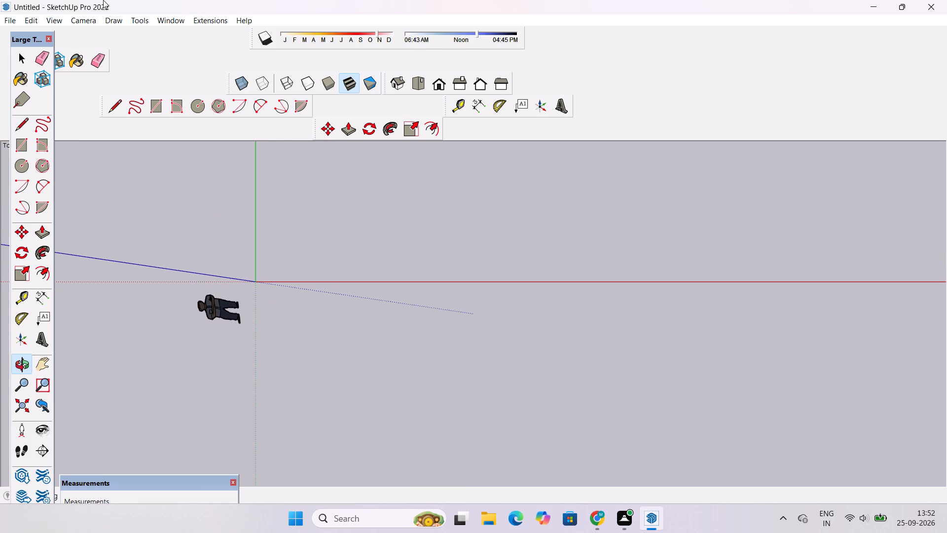
scroll(275, 297, "up", 2)
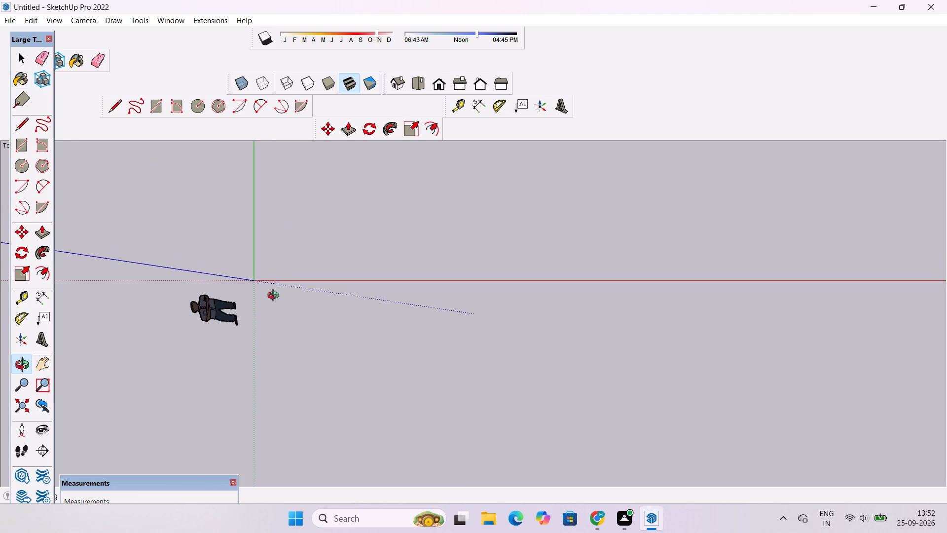
scroll(275, 297, "up", 2)
scroll(273, 294, "up", 20)
scroll(273, 294, "up", 2)
scroll(241, 266, "up", 2)
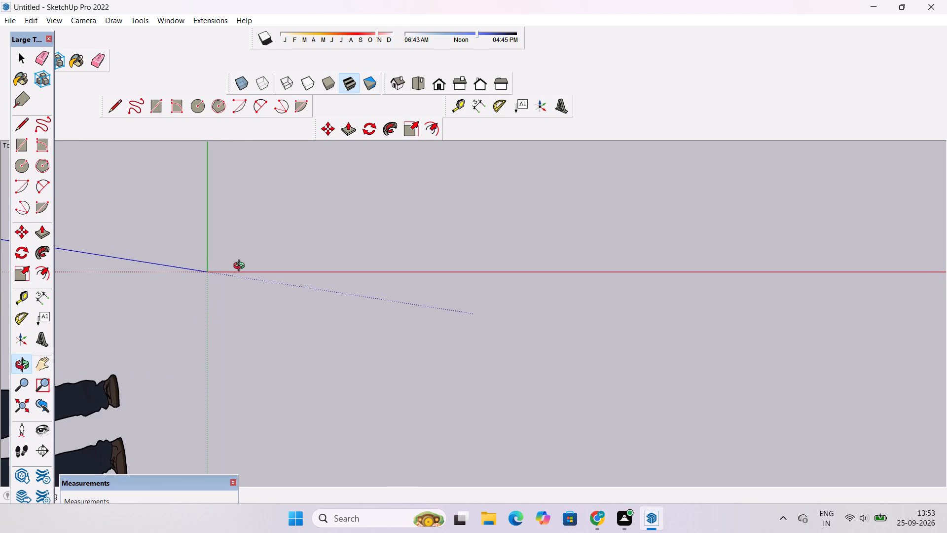
scroll(241, 267, "up", 6)
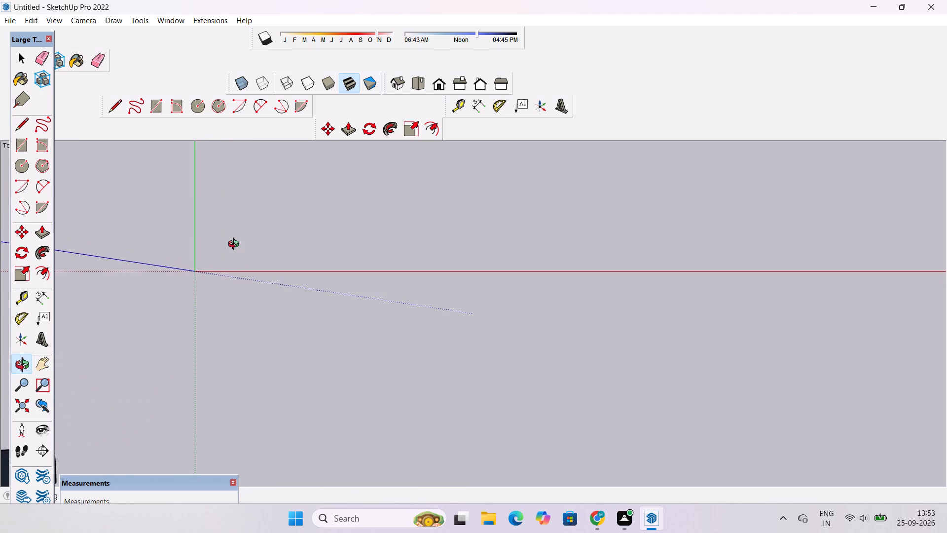
scroll(181, 265, "down", 2)
left_click_drag(181, 286, 209, 295, "shift")
key("l")
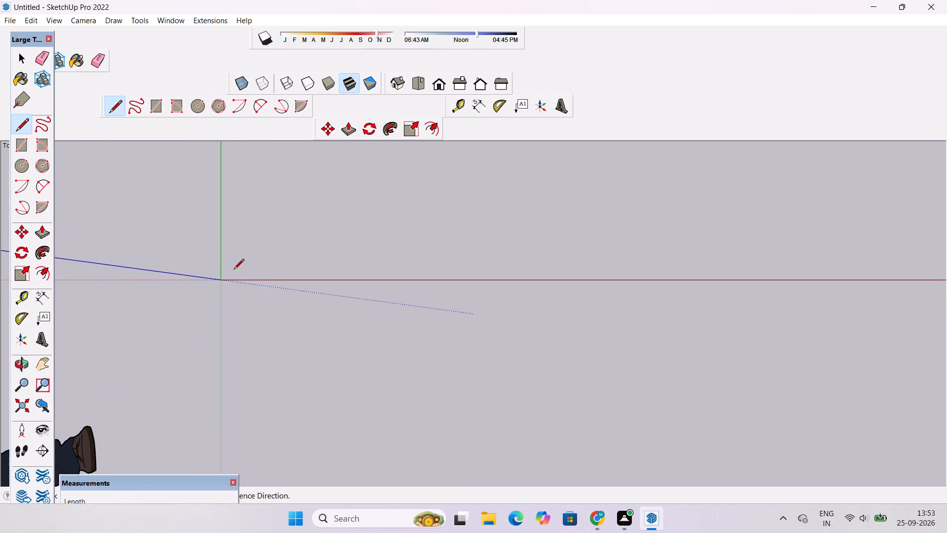
left_click(234, 270)
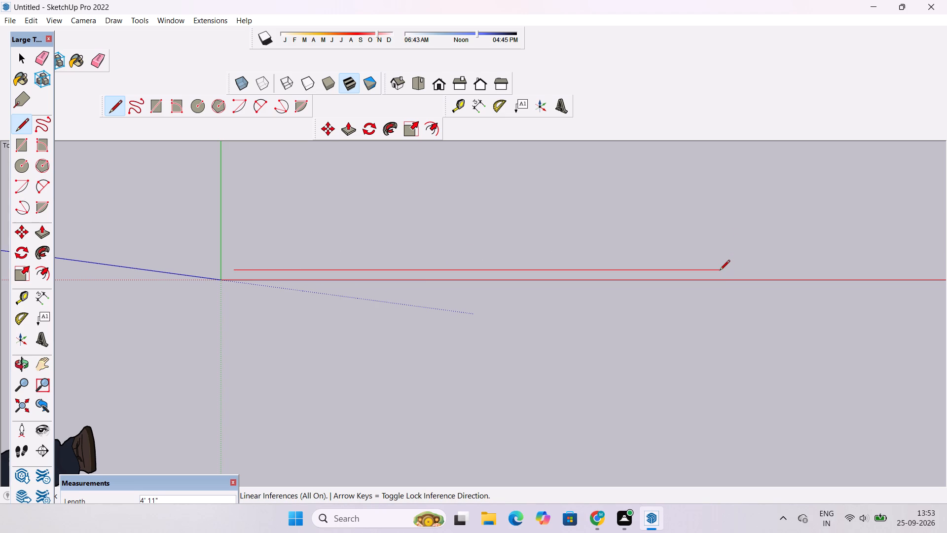
type("60'")
key("Return")
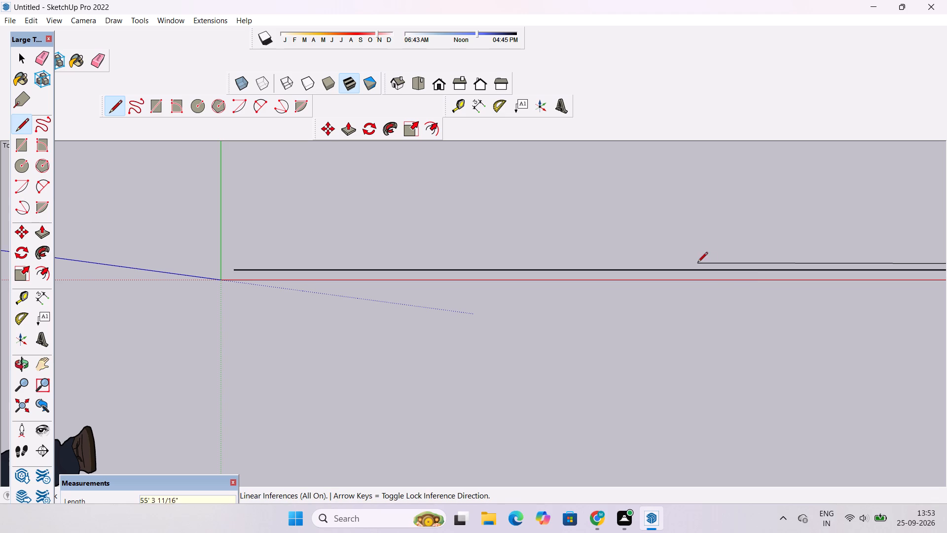
key("space")
Draw a 50' line parallel to the green axis from the far end of the 60' line.
key("o")
scroll(525, 275, "down", 4)
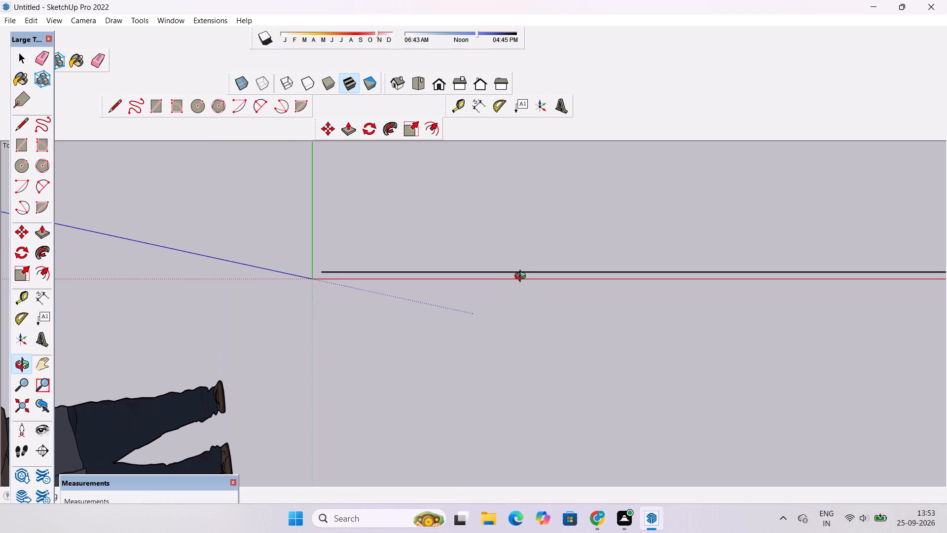
left_click_drag(527, 276, 366, 295, "shift")
scroll(359, 294, "down", 11, "shift")
left_click_drag(528, 331, 294, 306, "shift")
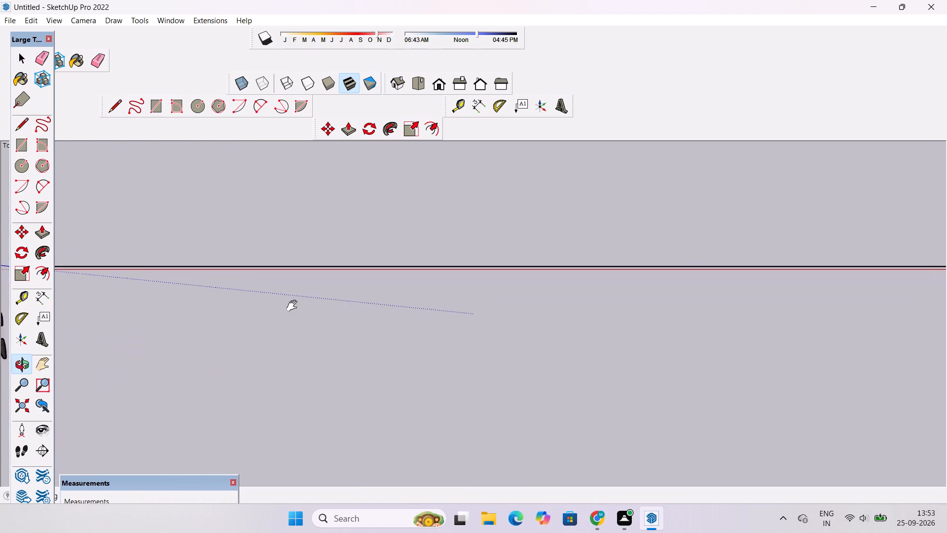
left_click_drag(294, 306, 290, 306, "shift")
scroll(475, 263, "down", 19)
scroll(532, 305, "up", 4)
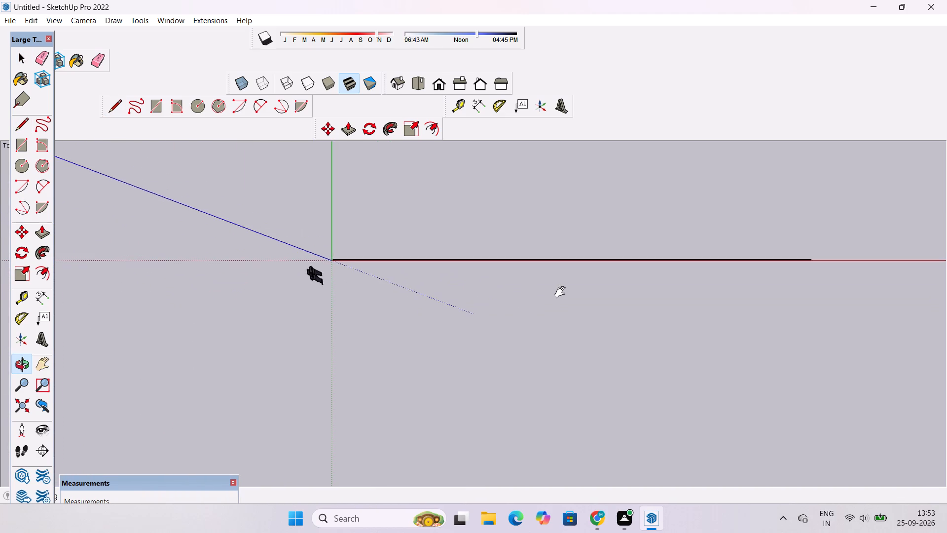
left_click_drag(562, 292, 452, 323, "shift")
scroll(448, 323, "down", 1, "shift")
scroll(449, 314, "up", 5, "shift")
left_click_drag(454, 303, 289, 322, "shift")
scroll(287, 321, "down", 5, "shift")
left_click_drag(398, 307, 396, 340, "shift")
left_click_drag(424, 355, 390, 362, "shift")
scroll(483, 353, "up", 5)
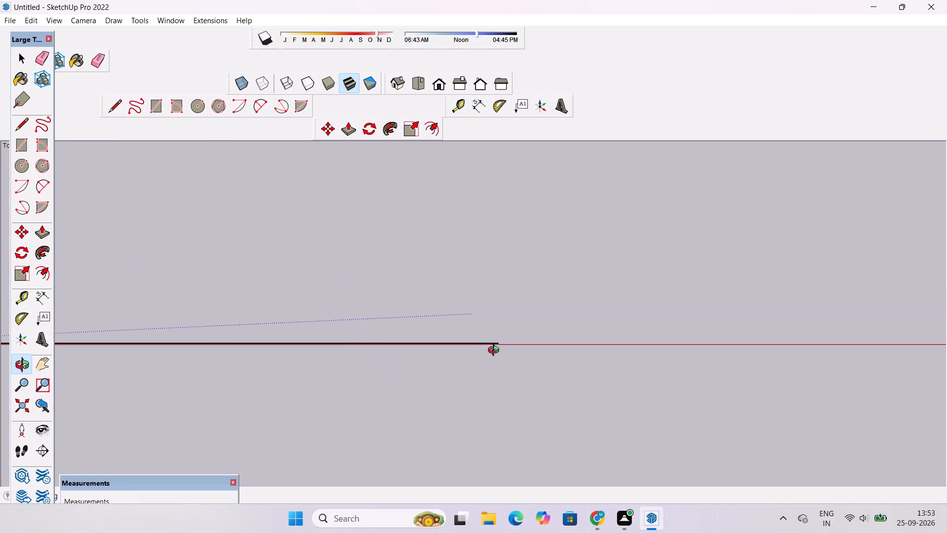
scroll(509, 343, "up", 14)
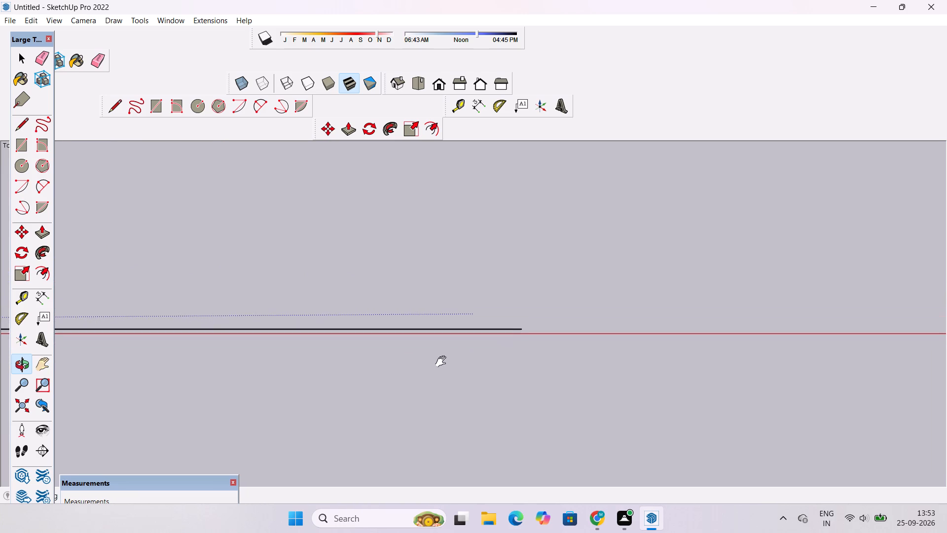
left_click_drag(443, 362, 448, 367, "shift")
scroll(491, 352, "up", 9, "shift")
left_click_drag(541, 338, 513, 335, "shift")
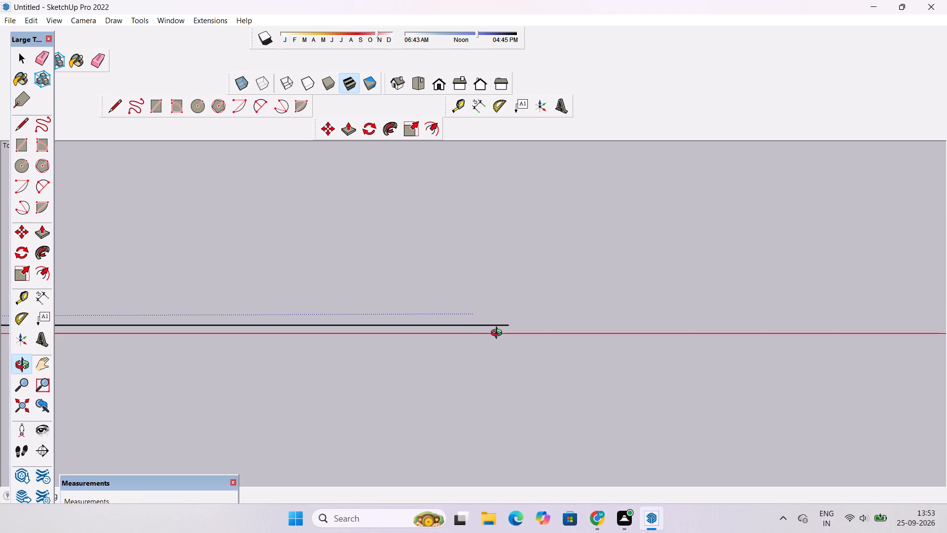
scroll(508, 330, "up", 4)
left_click_drag(508, 330, 496, 335, "shift")
key("l")
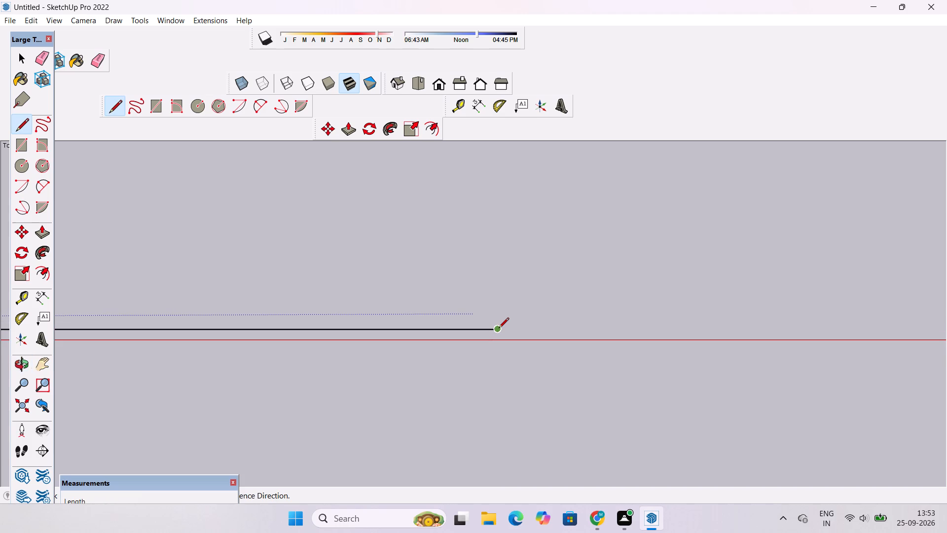
left_click(499, 329)
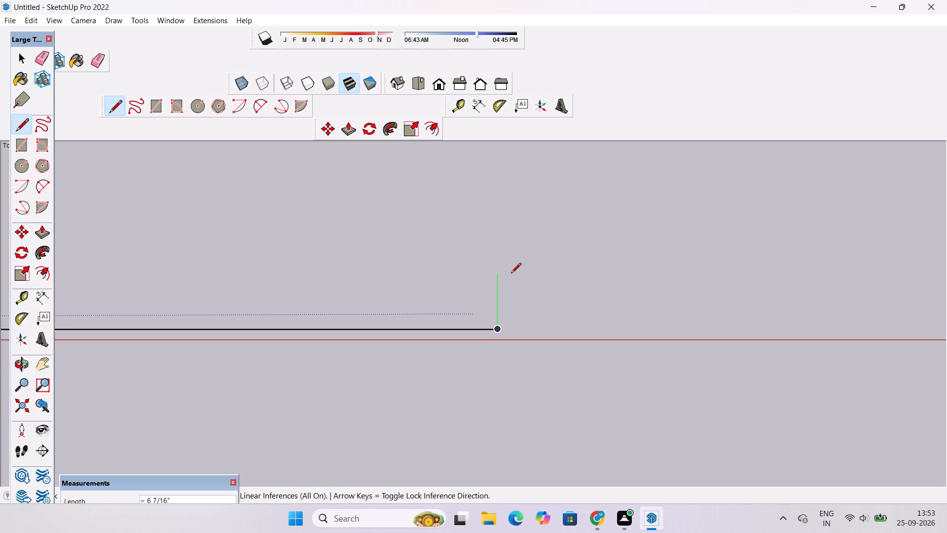
type("50'")
key("Return")
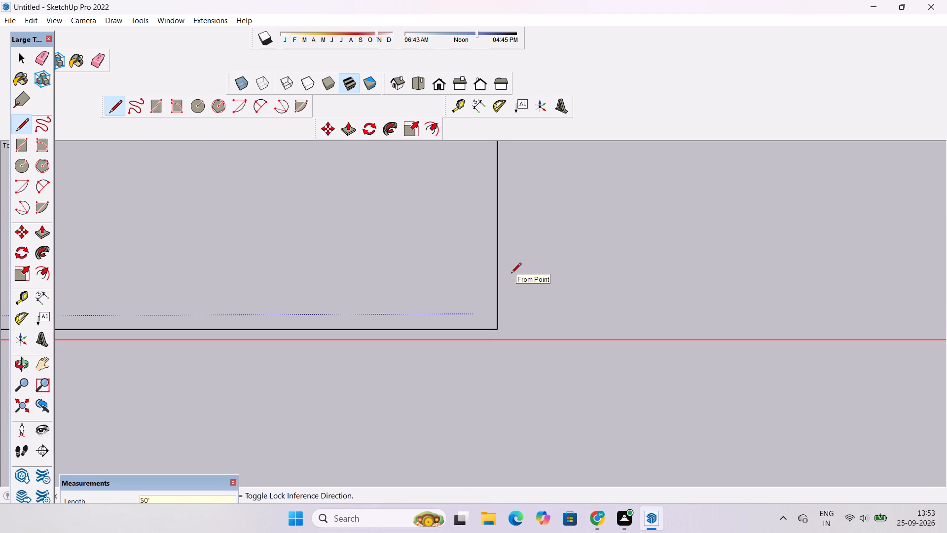
key("space")
Start a line at the free end of the 50' line, running parallel to the red axis back toward the green axis.
key("o")
scroll(500, 303, "down", 3)
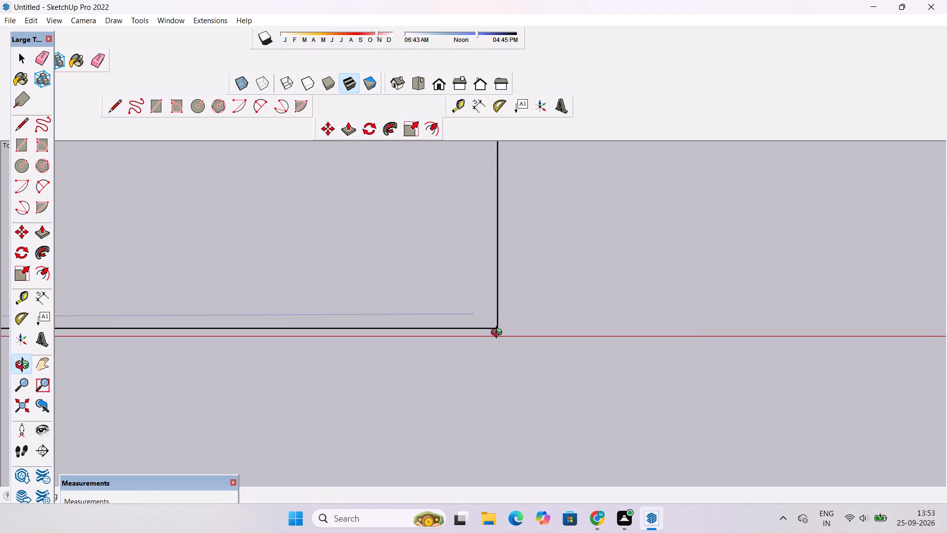
scroll(499, 334, "down", 15)
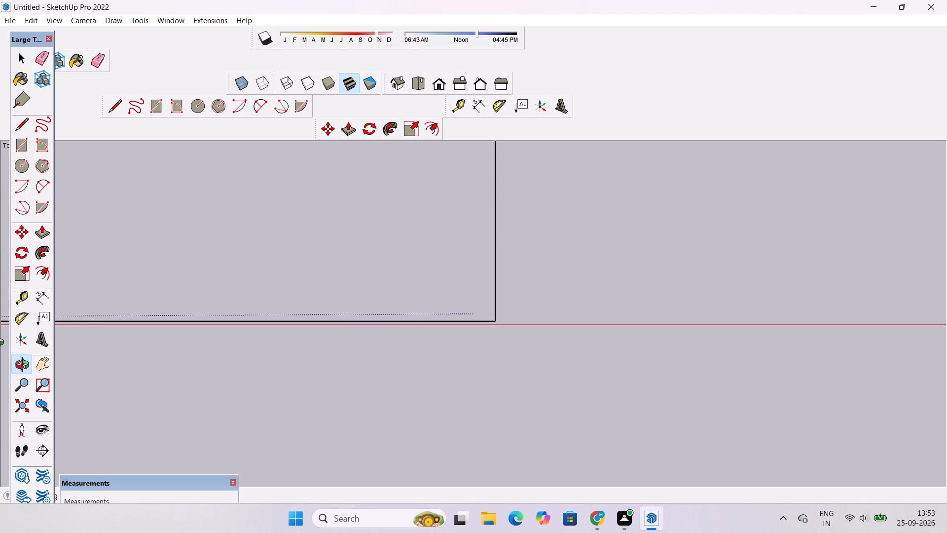
scroll(180, 396, "down", 5)
left_click_drag(178, 386, 289, 475, "shift")
scroll(270, 361, "down", 4, "shift")
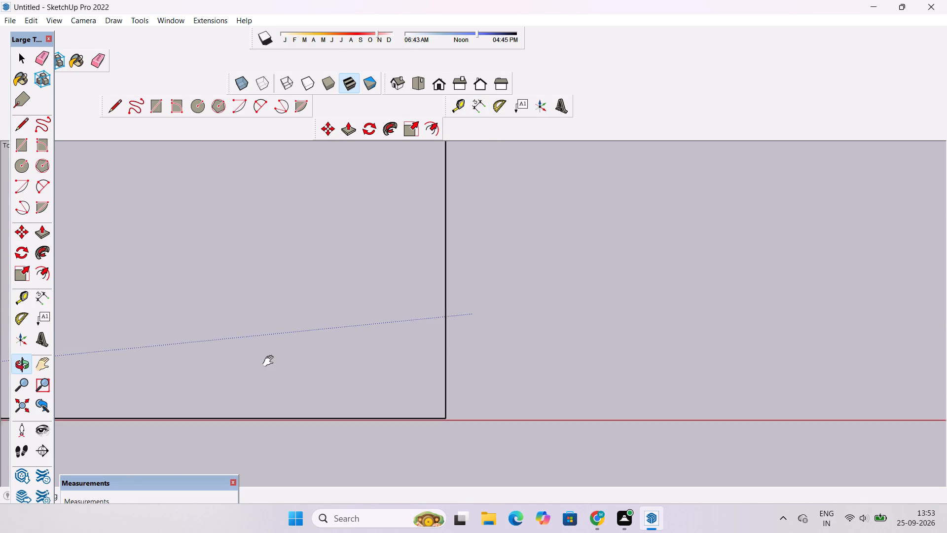
scroll(270, 361, "down", 2, "shift")
left_click_drag(210, 349, 360, 407, "shift")
scroll(255, 337, "down", 12, "shift")
left_click_drag(248, 326, 372, 385, "shift")
scroll(357, 370, "down", 4, "shift")
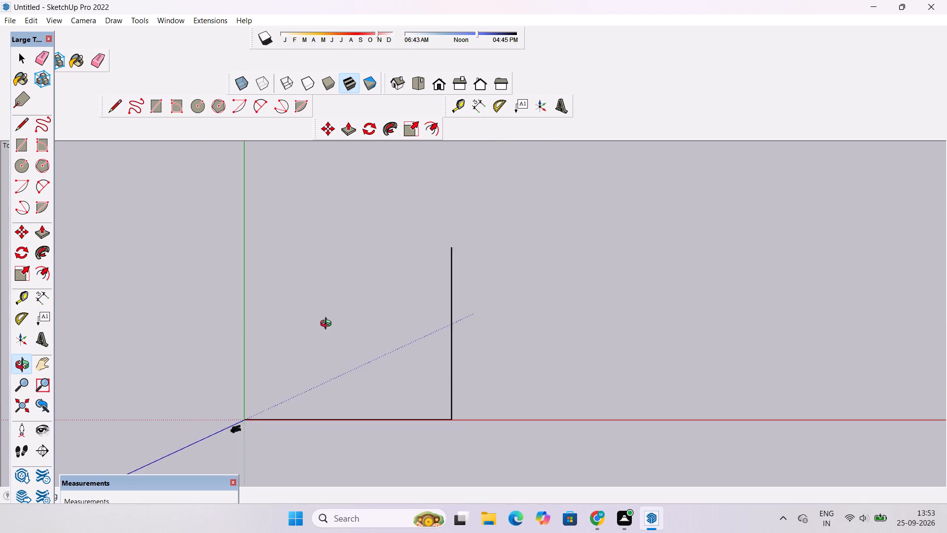
scroll(328, 313, "up", 5)
left_click_drag(328, 313, 352, 328, "shift")
left_click_drag(351, 318, 389, 282, "shift")
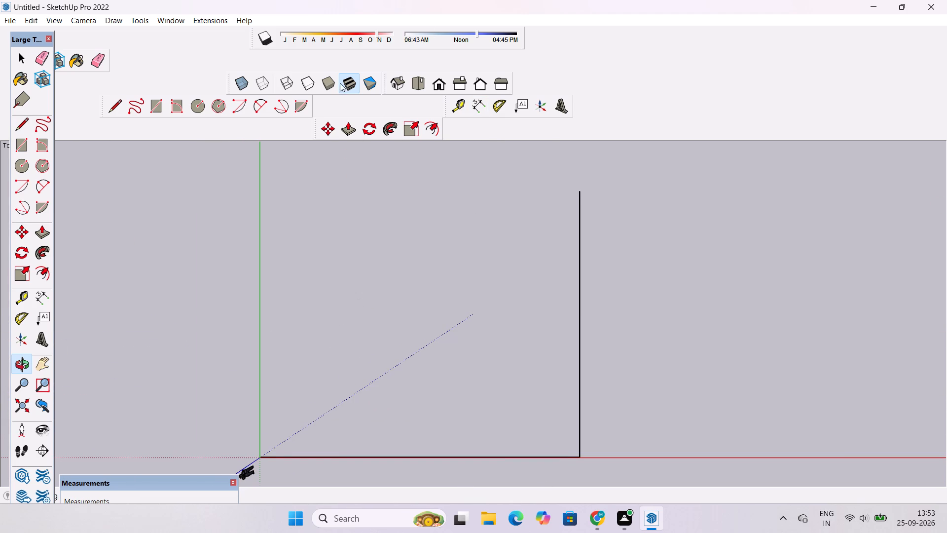
scroll(718, 298, "up", 3)
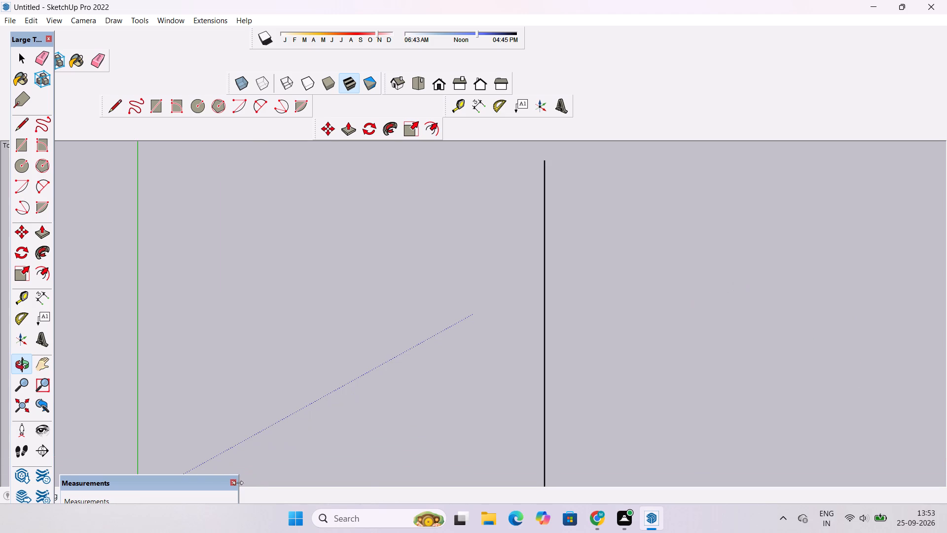
scroll(568, 251, "down", 5)
left_click_drag(567, 251, 619, 251, "shift")
key("l")
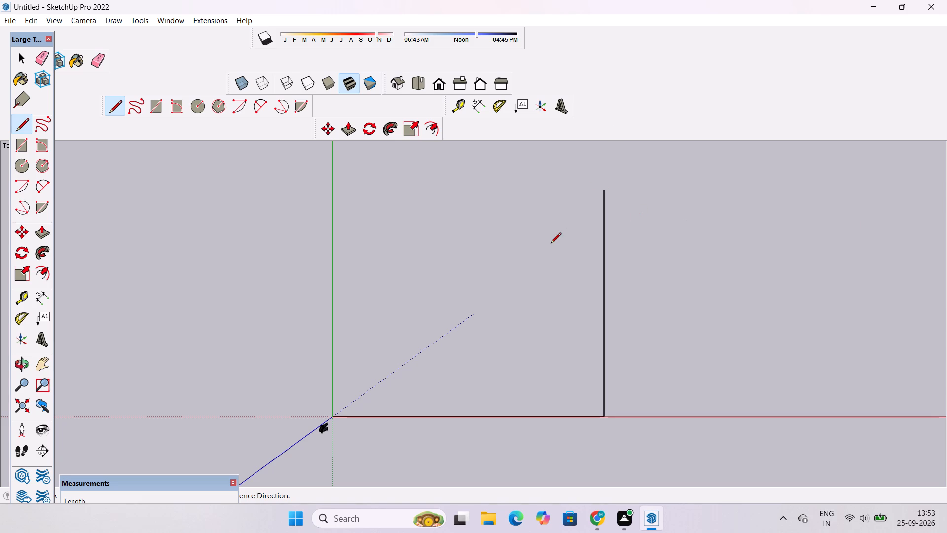
left_click(606, 191)
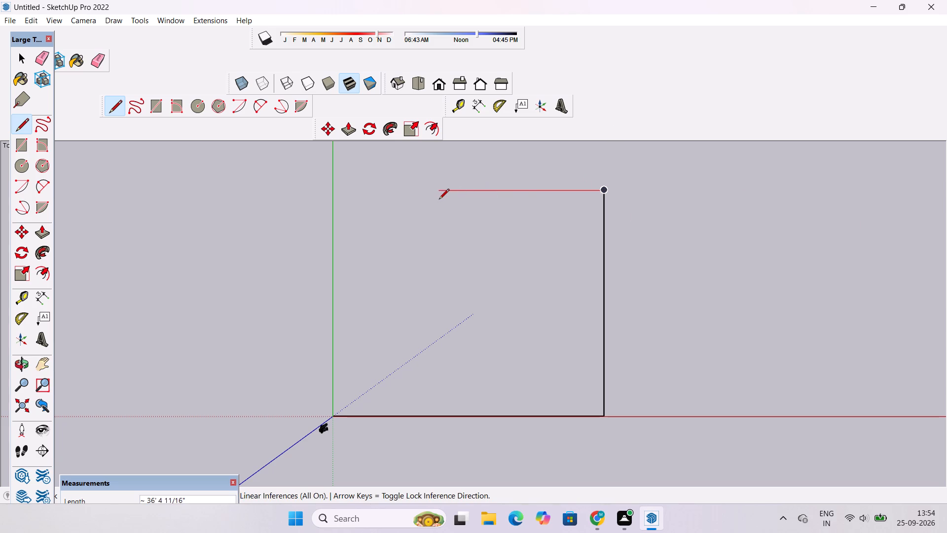
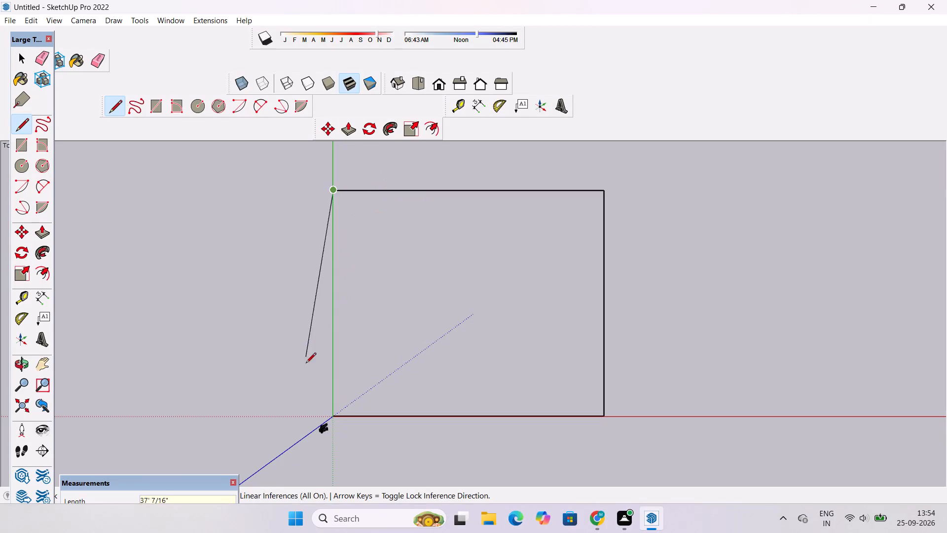
Close the 60' by 50' outline with a 50' line along the green axis back to the origin.
left_click(332, 419)
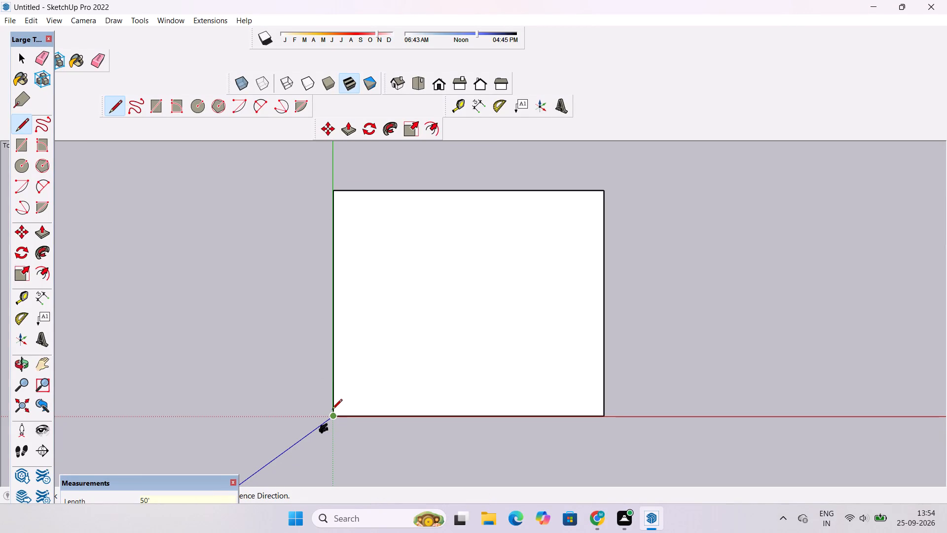
key("space")
Push/Pull the 60' by 50' face upward by 6" to form the base slab.
scroll(332, 410, "down", 1)
scroll(390, 401, "up", 4)
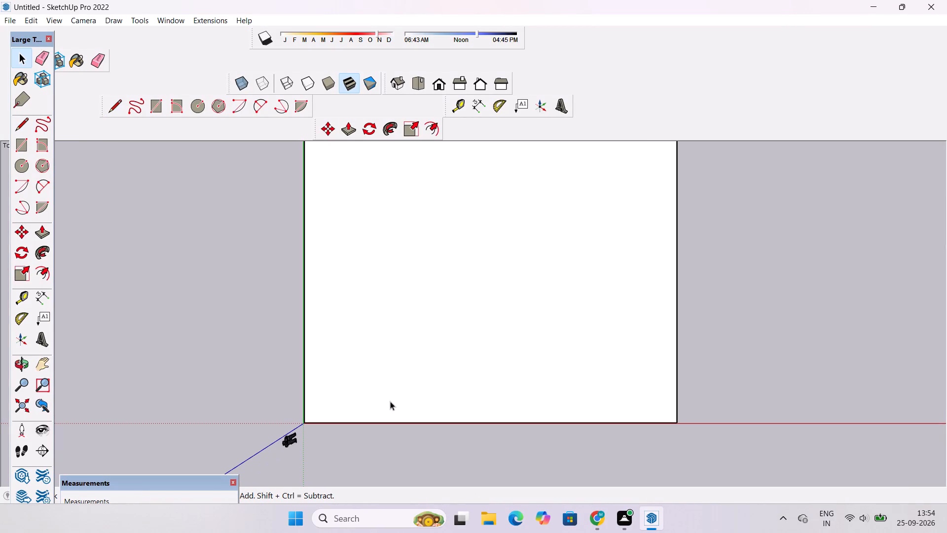
key("p")
left_click(419, 384)
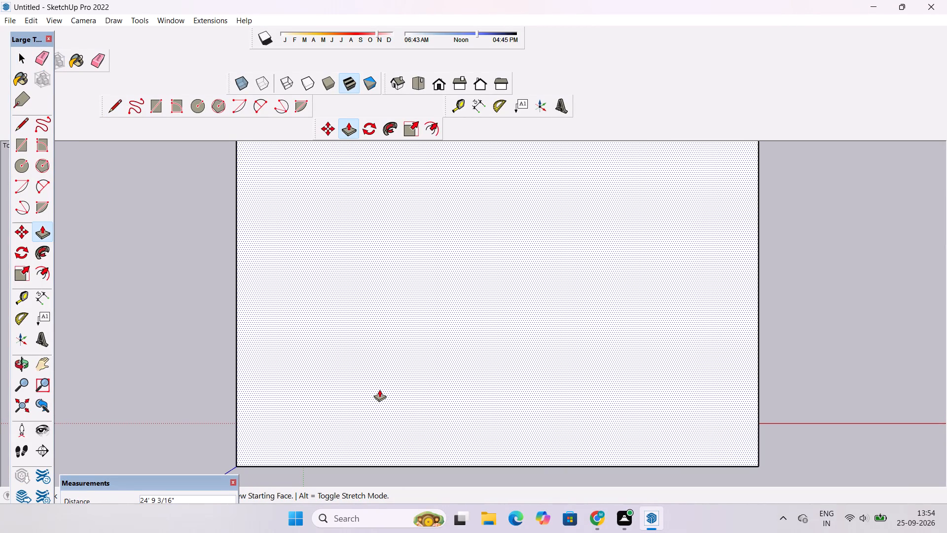
type("6\"")
key("Return")
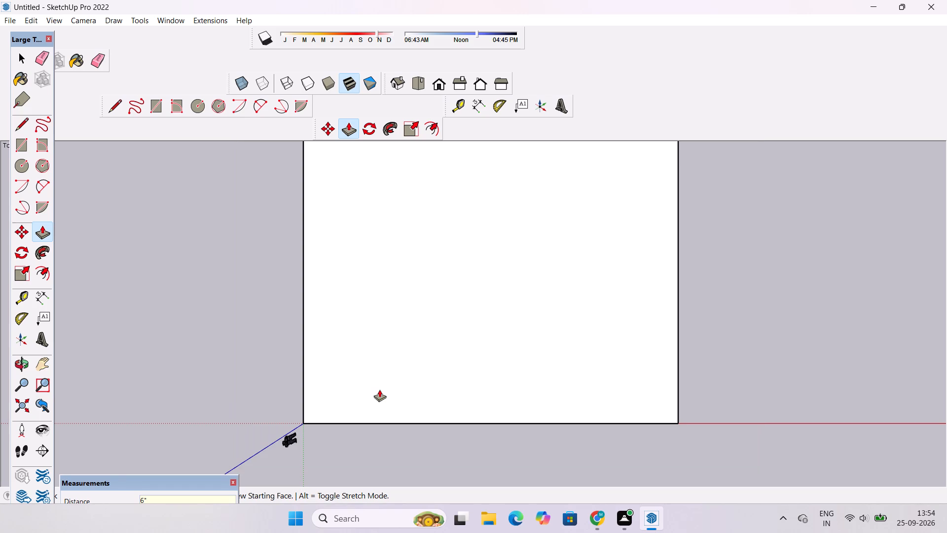
Examine the extruded slab's front edge and top face from several angles.
key("o")
scroll(379, 388, "down", 7)
left_click_drag(421, 462, 436, 266)
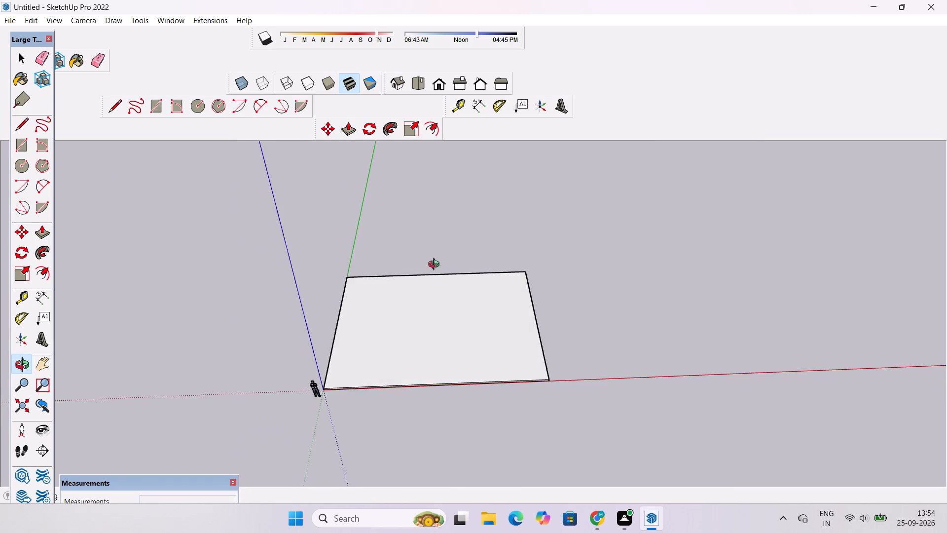
scroll(446, 400, "up", 8)
left_click_drag(449, 410, 454, 389)
scroll(459, 392, "down", 3)
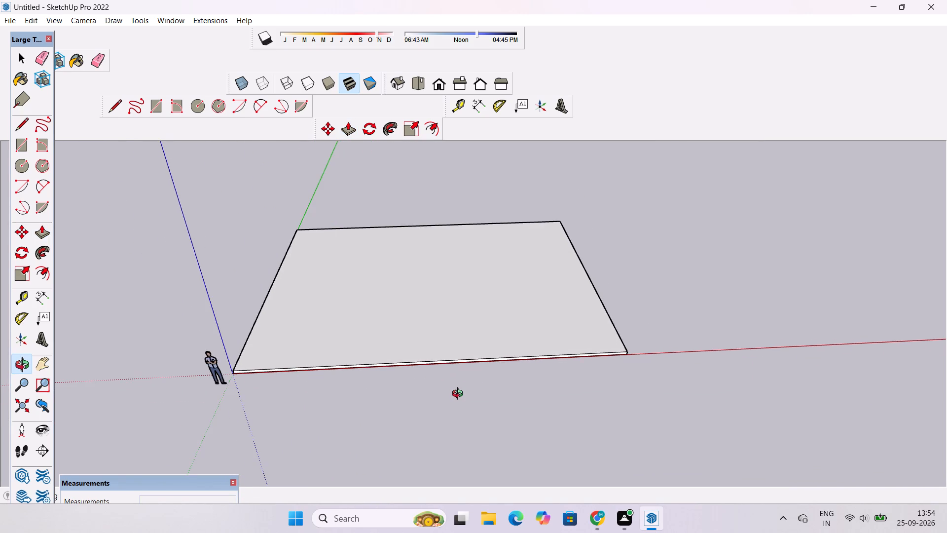
left_click_drag(460, 395, 450, 490)
scroll(455, 433, "down", 5)
left_click_drag(464, 418, 461, 436)
left_click_drag(461, 436, 491, 422, "shift")
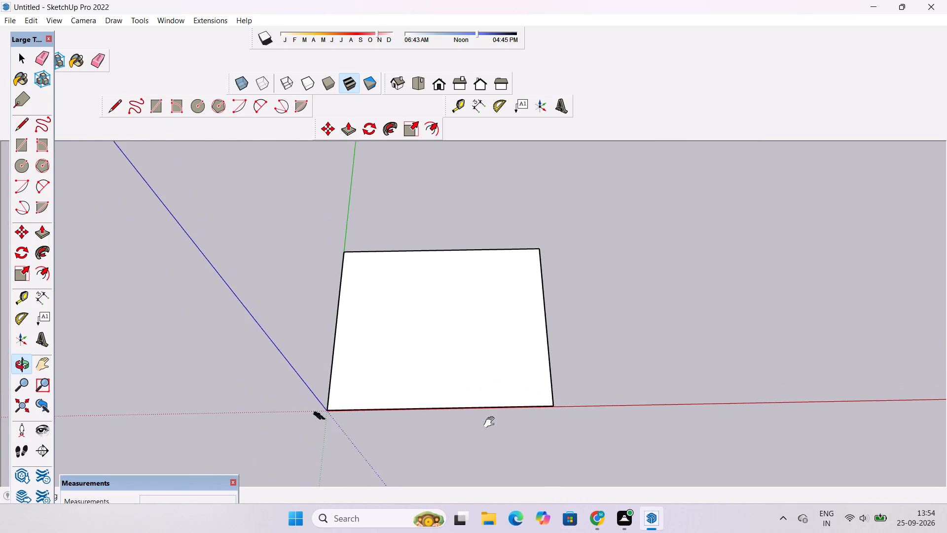
left_click_drag(491, 422, 518, 411, "shift")
left_click_drag(515, 415, 519, 451, "shift")
scroll(500, 393, "up", 2)
left_click_drag(490, 381, 475, 381, "shift")
Move the whole slab a short distance along the red axis, away from the origin, using its far front corner, and deselect it.
key("space")
triple_click(483, 365)
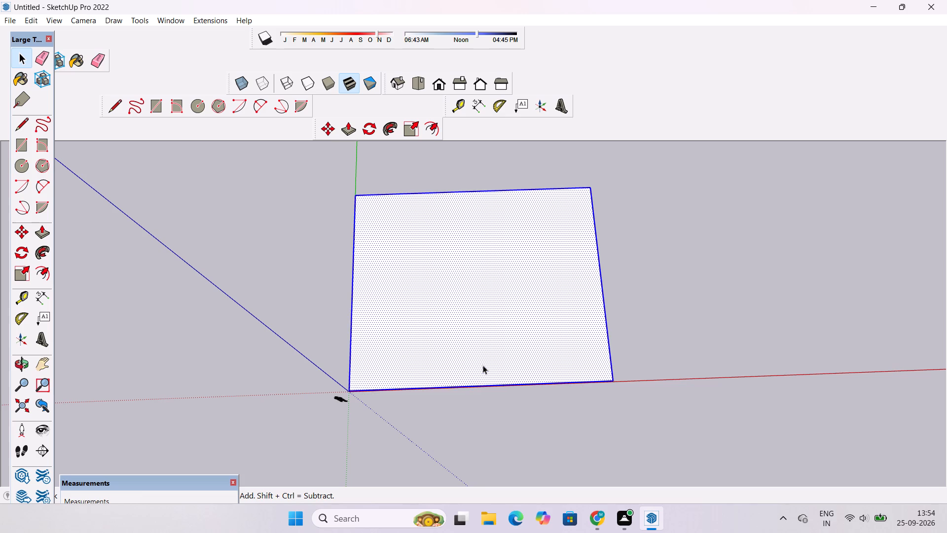
key("m")
scroll(695, 393, "up", 10)
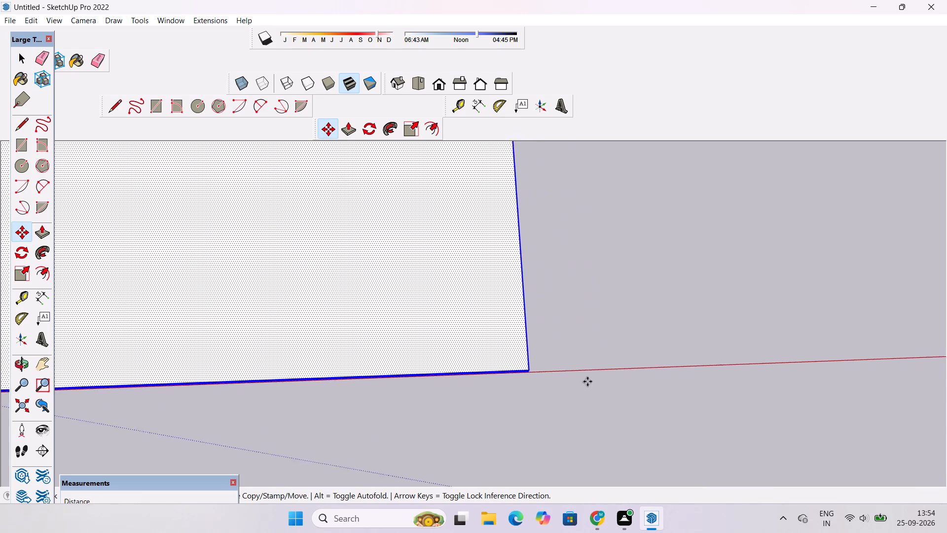
scroll(587, 381, "up", 13)
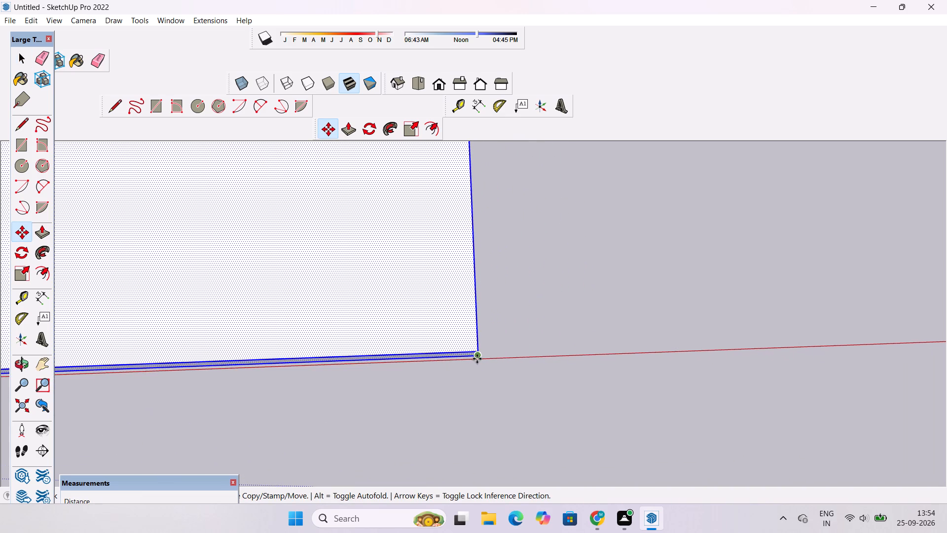
left_click(477, 359)
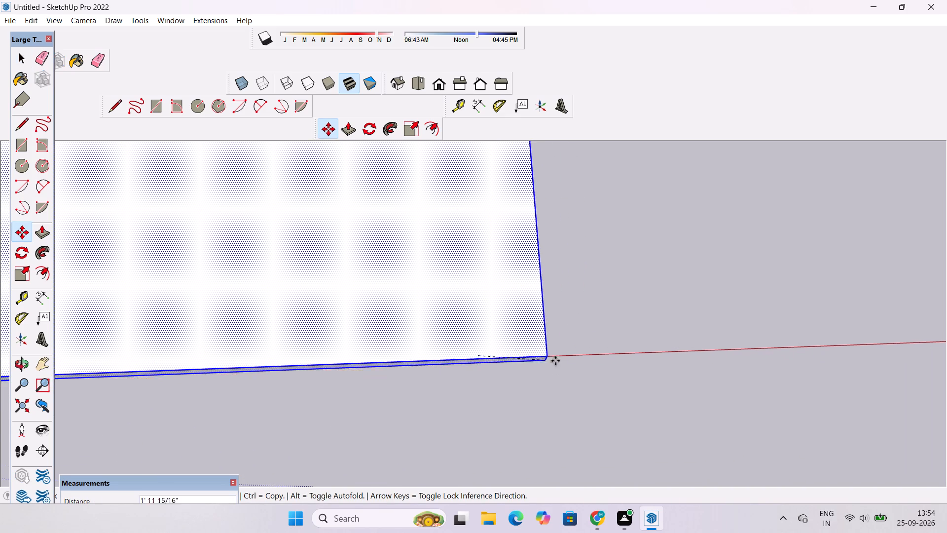
left_click(658, 349)
scroll(352, 395, "down", 4)
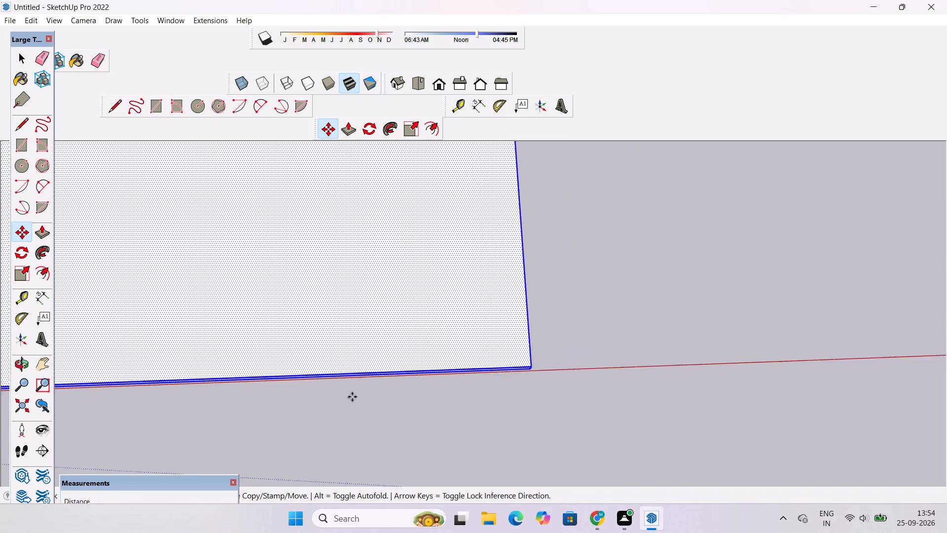
scroll(352, 397, "down", 16)
key("space")
type("o")
scroll(392, 388, "down", 2)
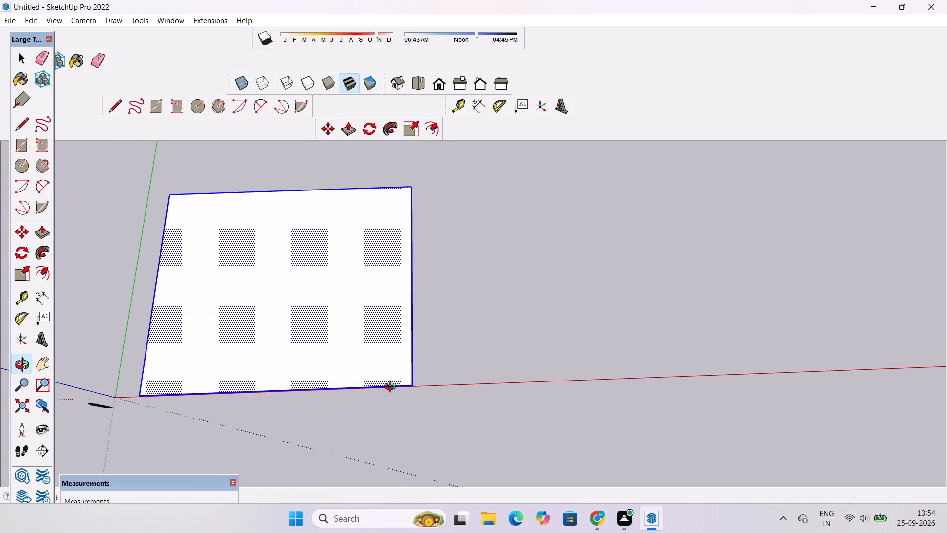
left_click_drag(392, 388, 544, 388, "shift")
left_click_drag(494, 396, 540, 386, "shift")
key("space")
left_click(656, 328)
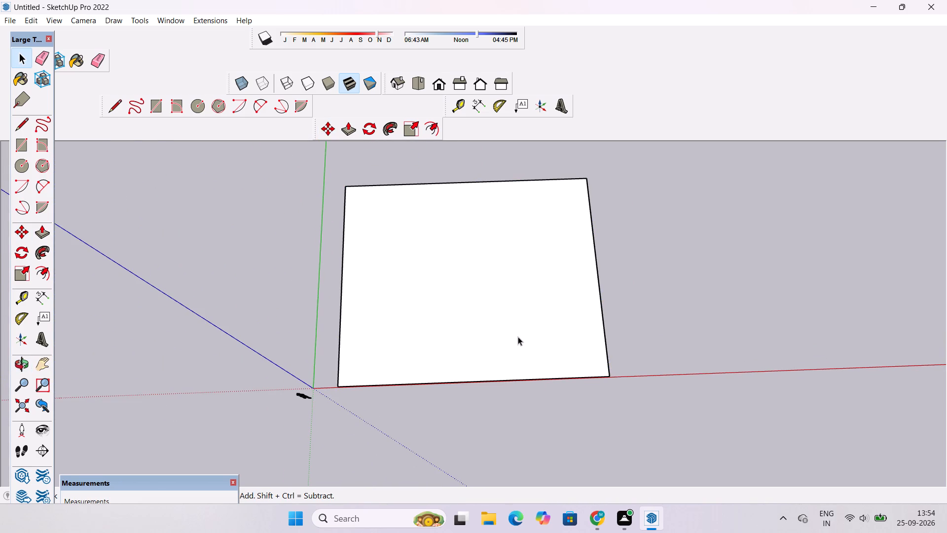
Place a Tape Measure guide 20' in from the slab's front edge, parallel to the red axis.
key("t")
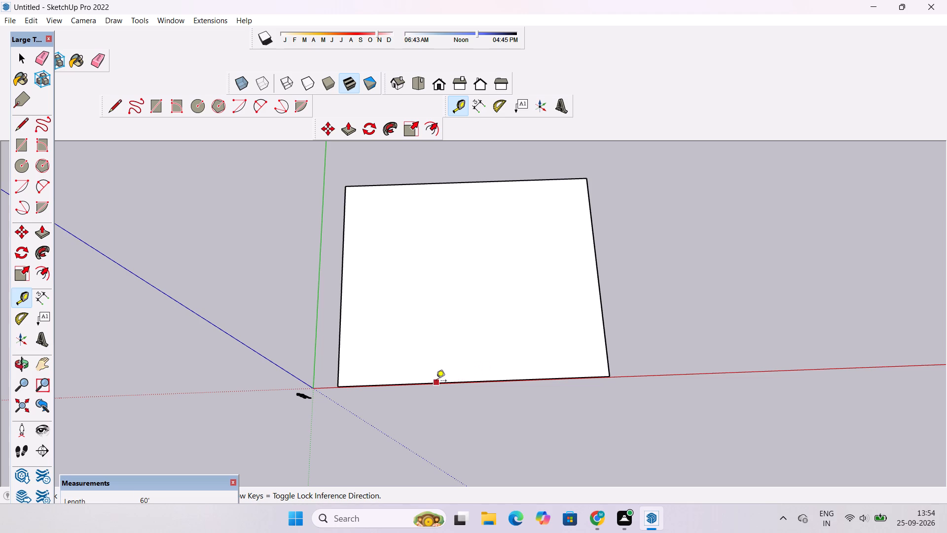
left_click(474, 382)
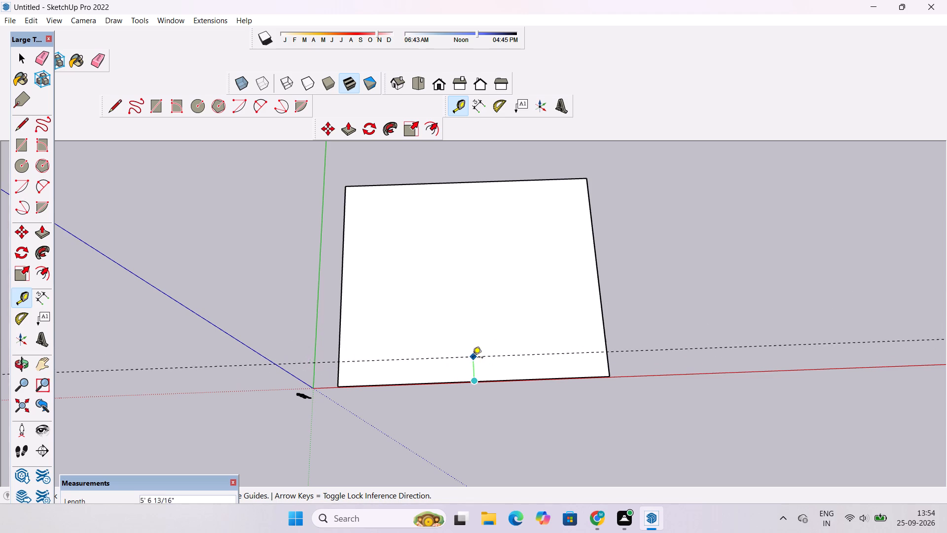
scroll(471, 330, "up", 1)
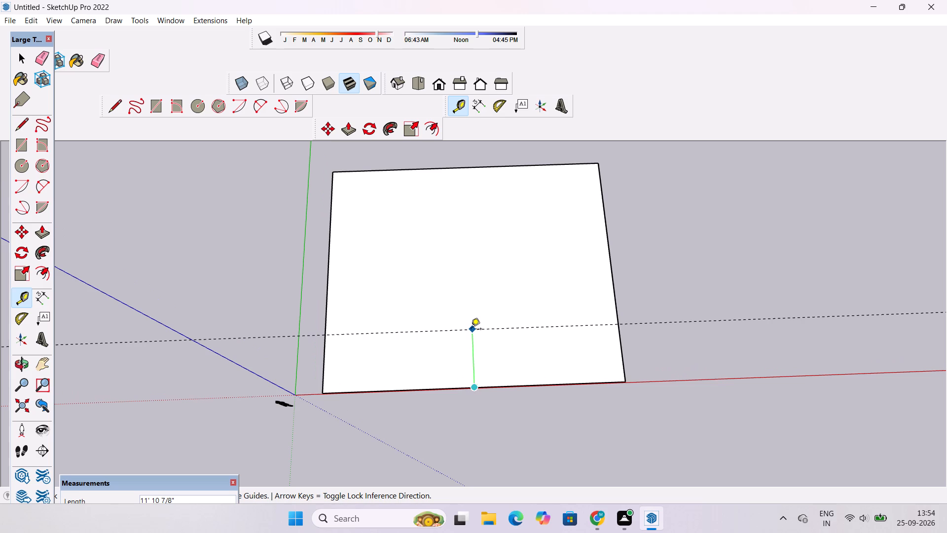
scroll(473, 335, "up", 2)
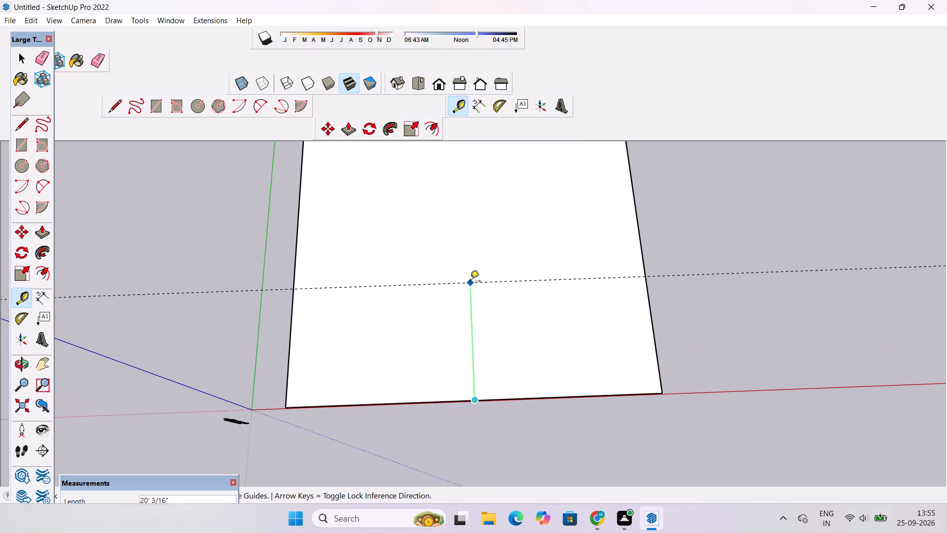
scroll(470, 280, "down", 4)
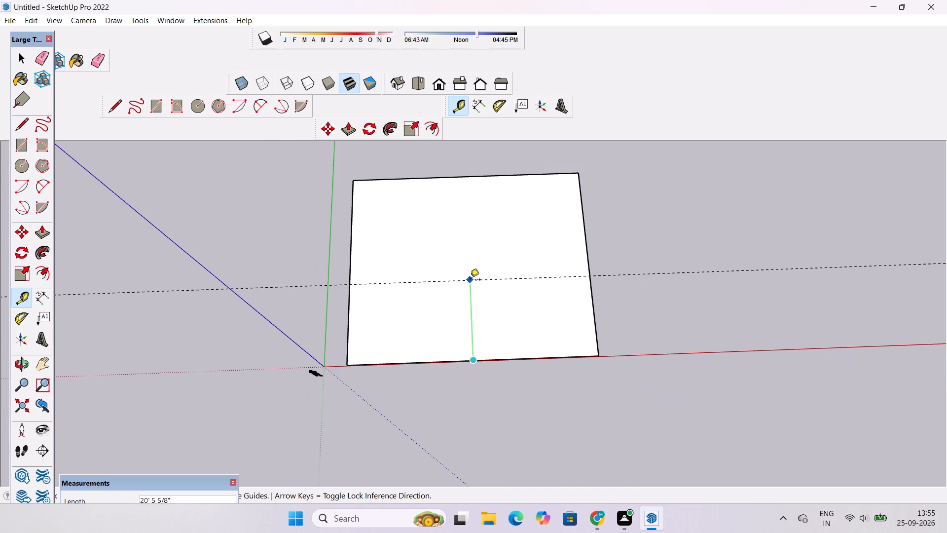
type("20'")
key("Return")
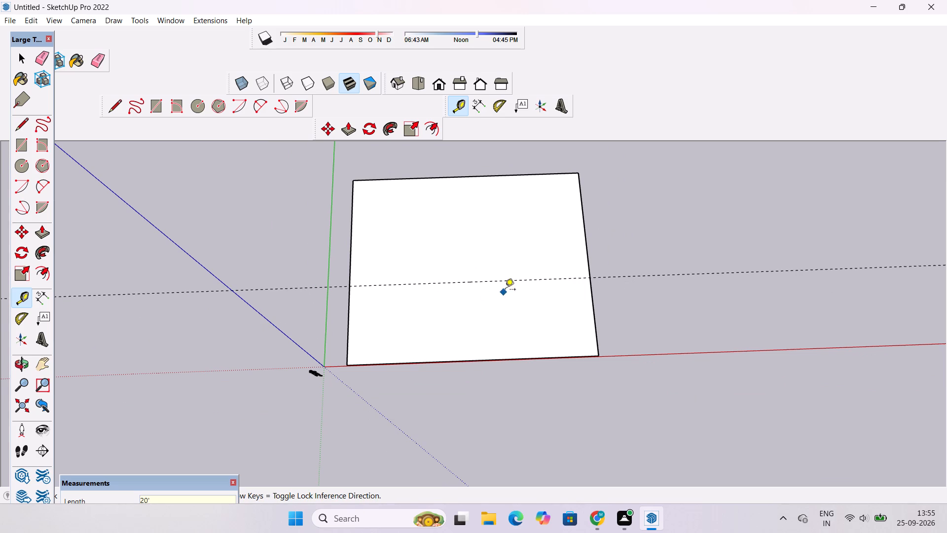
Place a Tape Measure guide 25' in from the slab's side edge nearest the green axis.
left_click(348, 304)
scroll(454, 302, "down", 1)
scroll(454, 302, "up", 1)
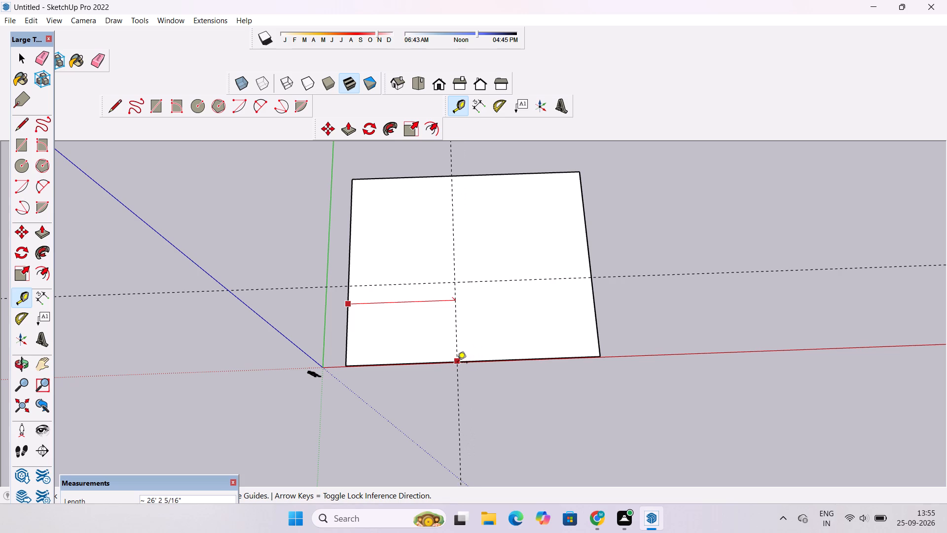
type("25'")
key("Return")
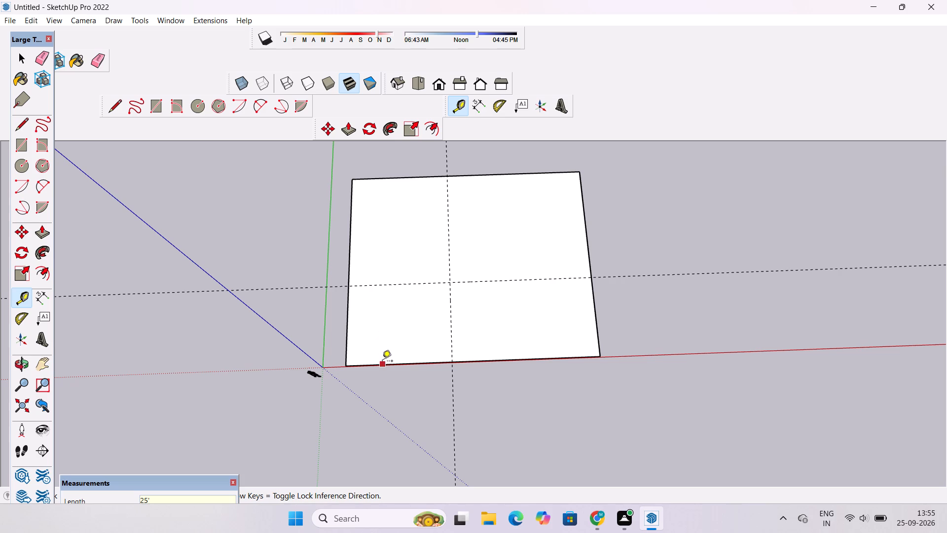
Draw a 20' line along the guide from the slab's front edge to the intersection of the two guides.
key("l")
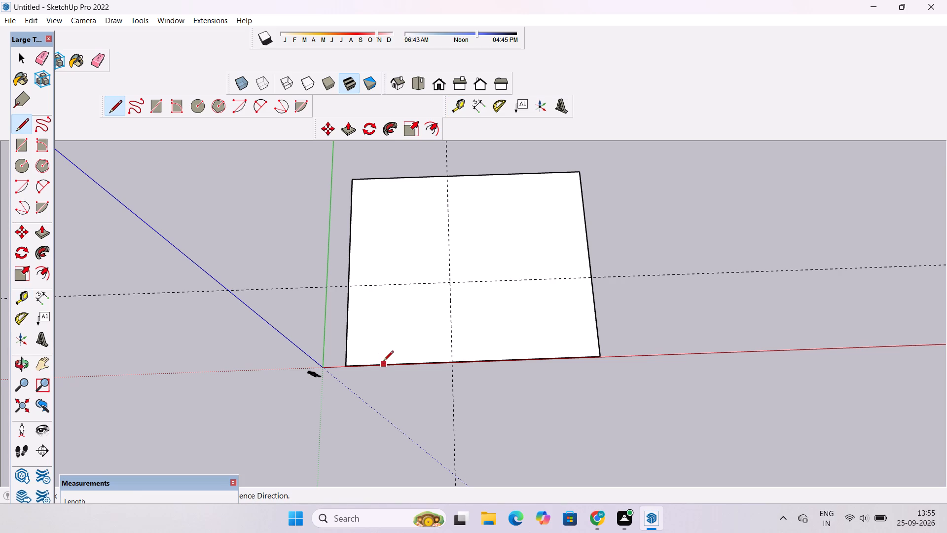
scroll(383, 362, "down", 1)
scroll(458, 361, "up", 4)
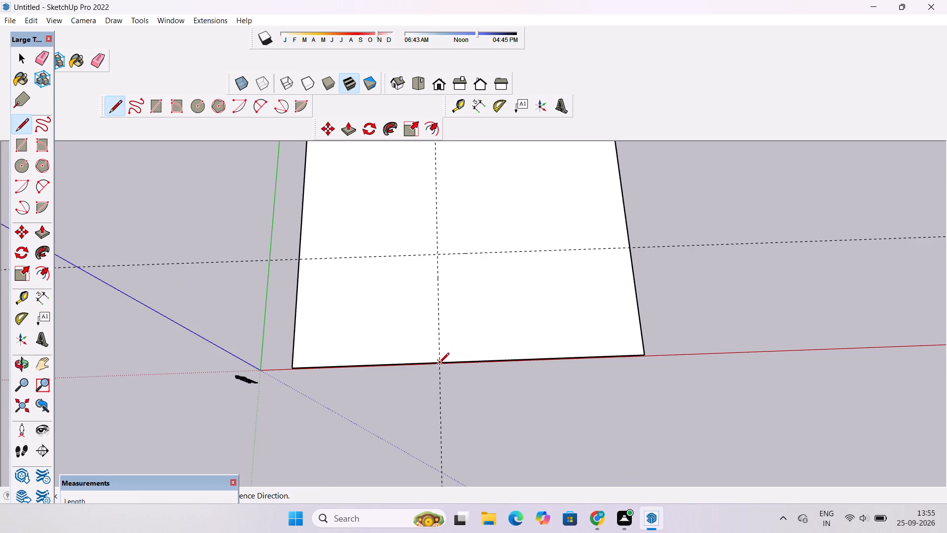
left_click(439, 364)
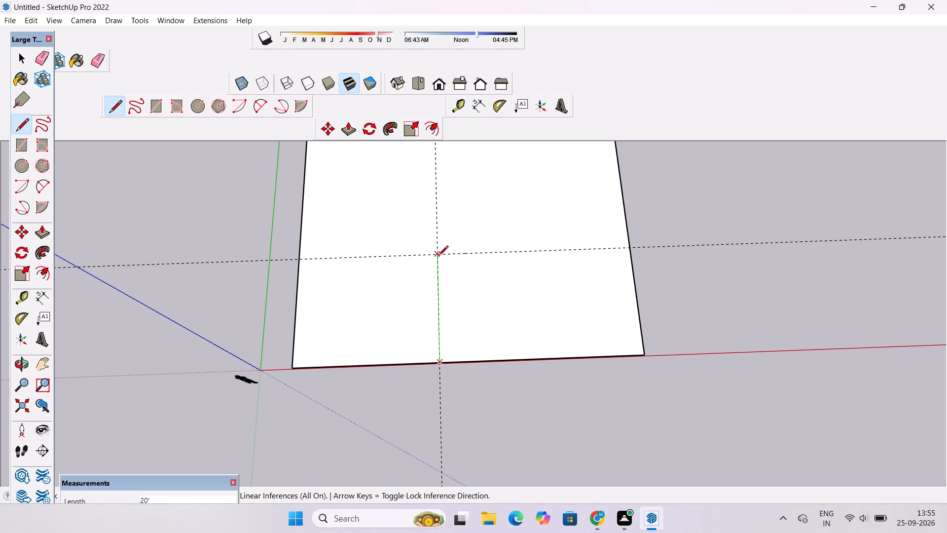
left_click(436, 255)
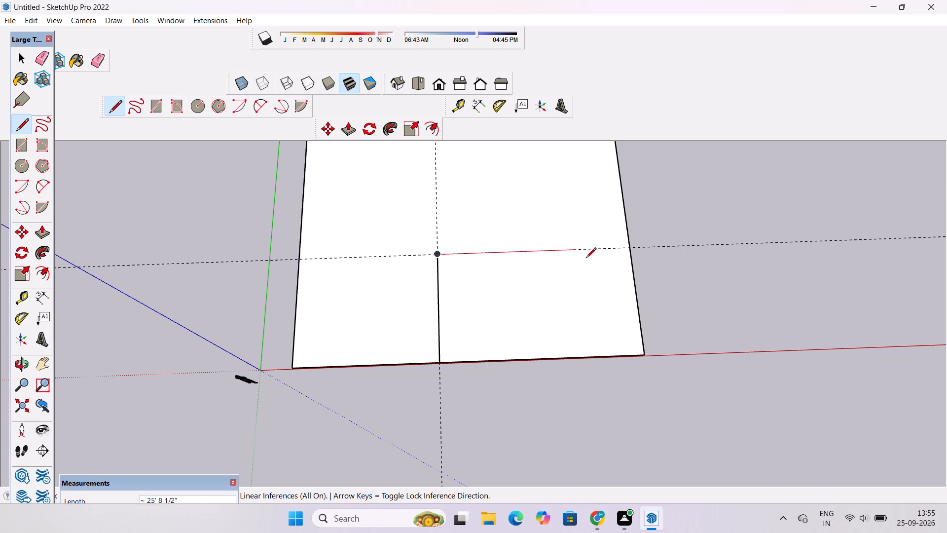
Draw a 35' line and a 25' line from the guide intersection to the slab's opposite side edges, dividing its full width.
left_click(633, 250)
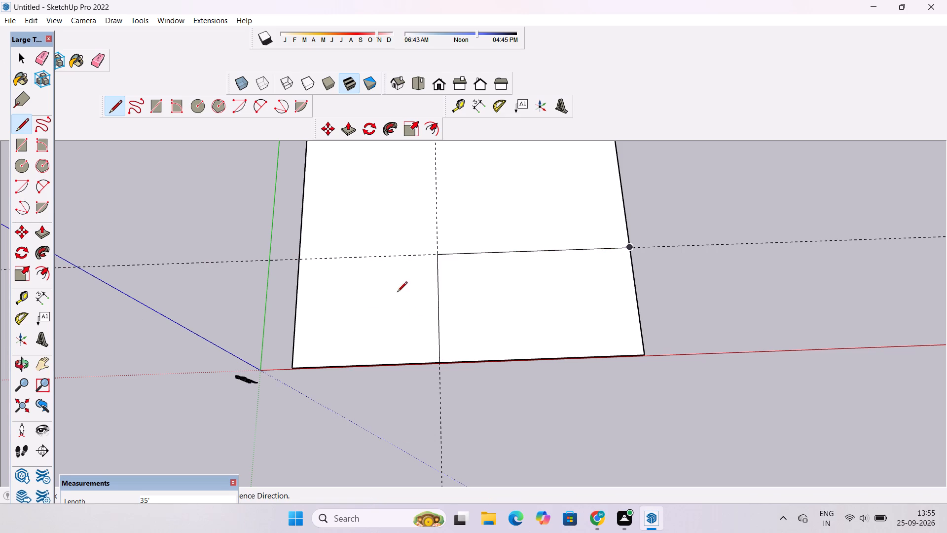
left_click(437, 253)
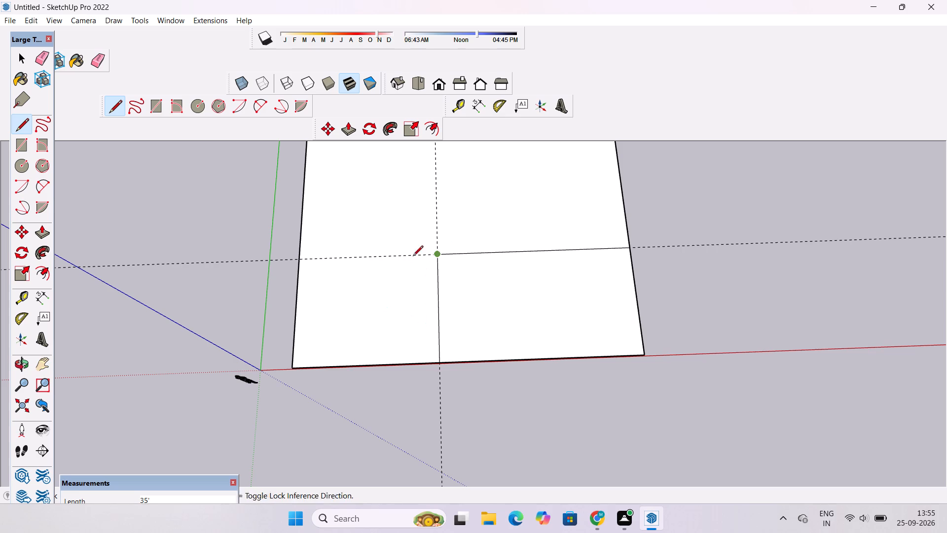
left_click(296, 261)
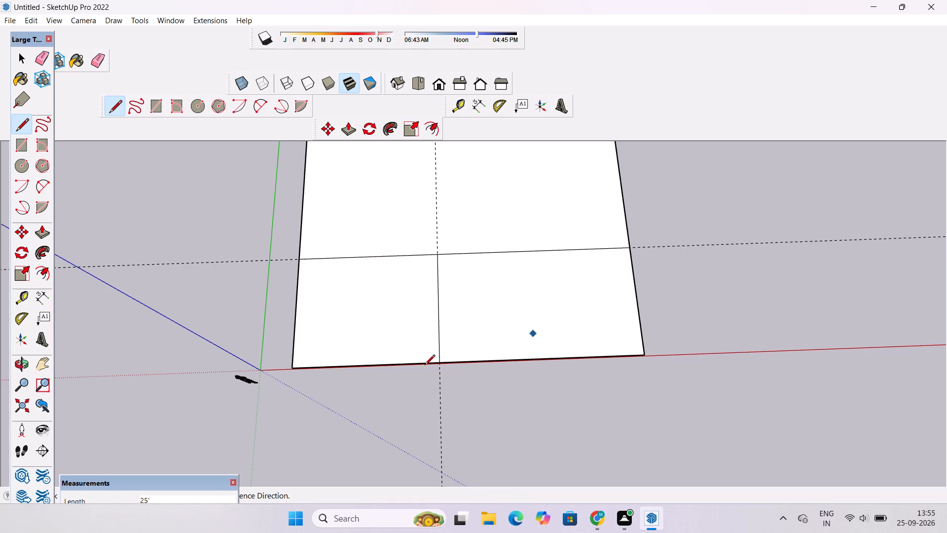
key("space")
Erase both guide lines crossing the slab.
type("e")
scroll(343, 409, "down", 2)
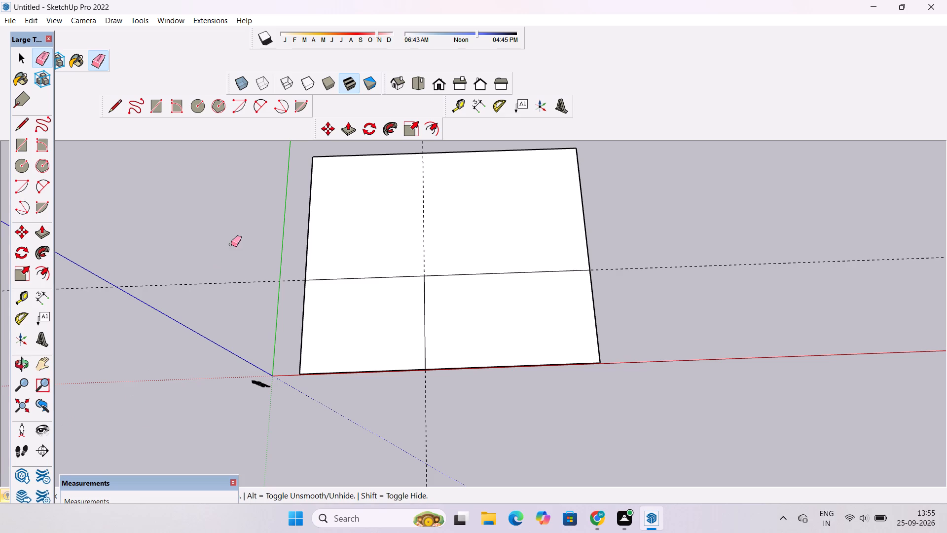
left_click_drag(230, 268, 229, 292)
left_click_drag(396, 403, 431, 427)
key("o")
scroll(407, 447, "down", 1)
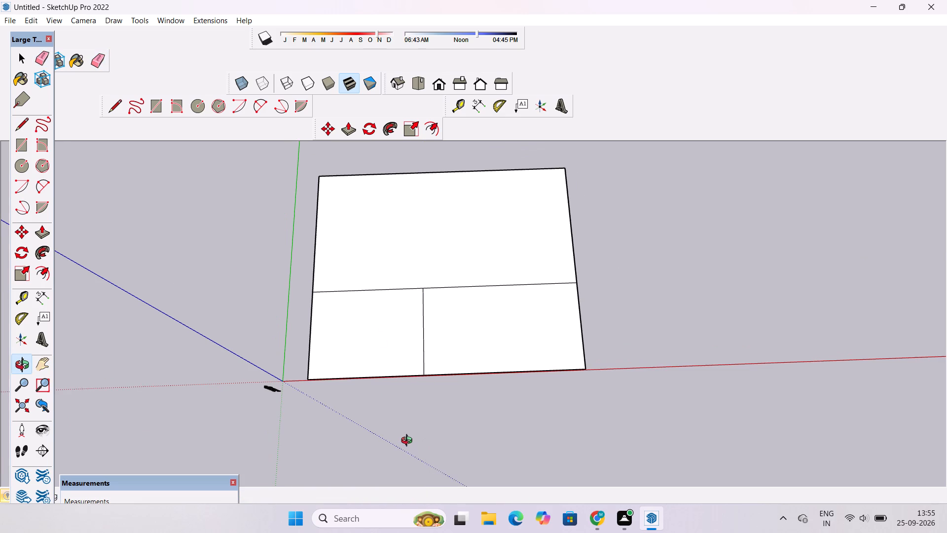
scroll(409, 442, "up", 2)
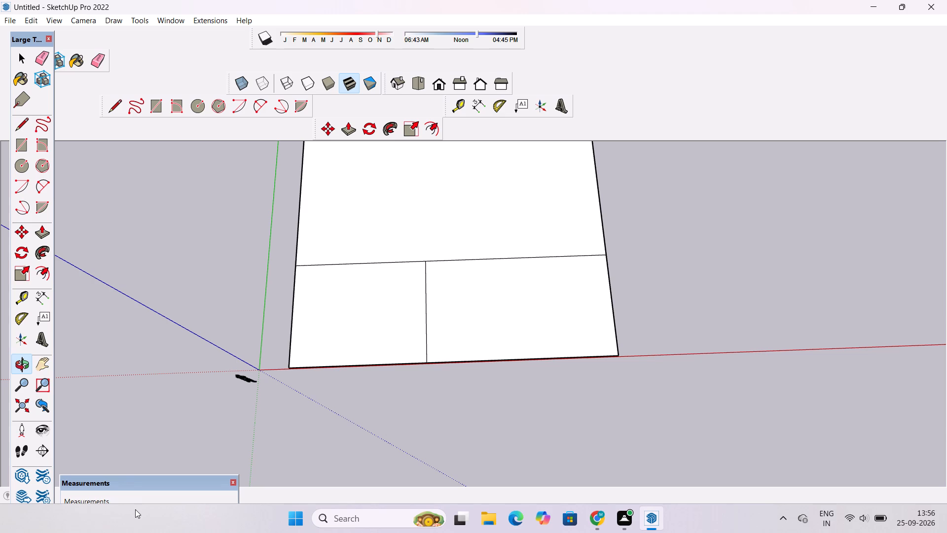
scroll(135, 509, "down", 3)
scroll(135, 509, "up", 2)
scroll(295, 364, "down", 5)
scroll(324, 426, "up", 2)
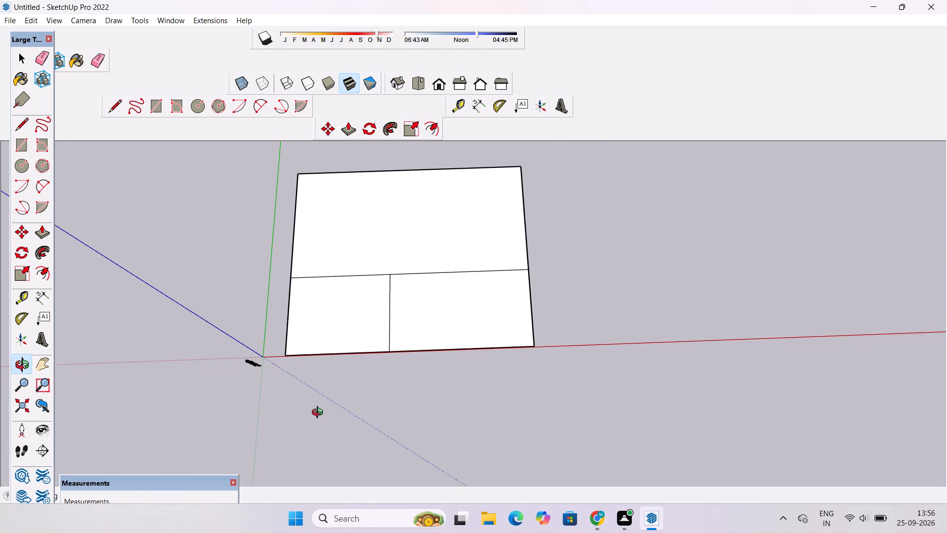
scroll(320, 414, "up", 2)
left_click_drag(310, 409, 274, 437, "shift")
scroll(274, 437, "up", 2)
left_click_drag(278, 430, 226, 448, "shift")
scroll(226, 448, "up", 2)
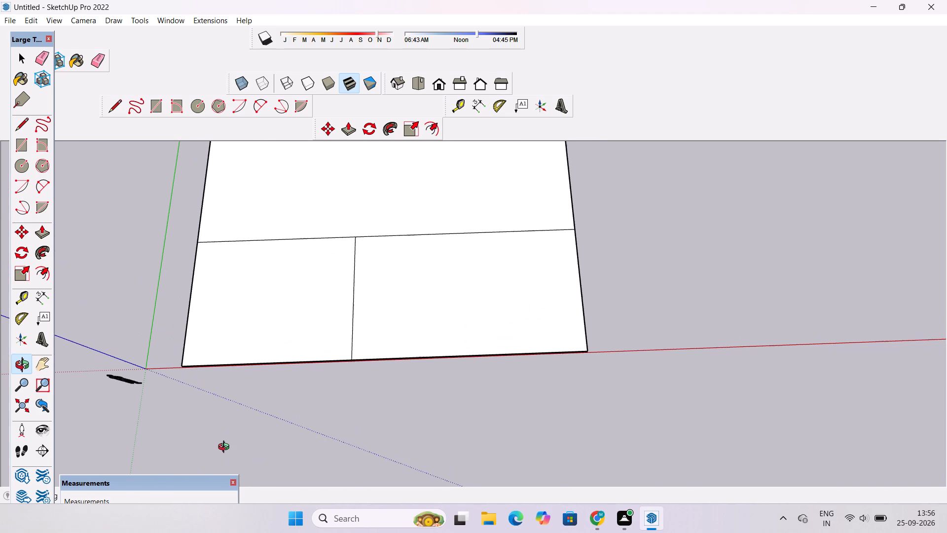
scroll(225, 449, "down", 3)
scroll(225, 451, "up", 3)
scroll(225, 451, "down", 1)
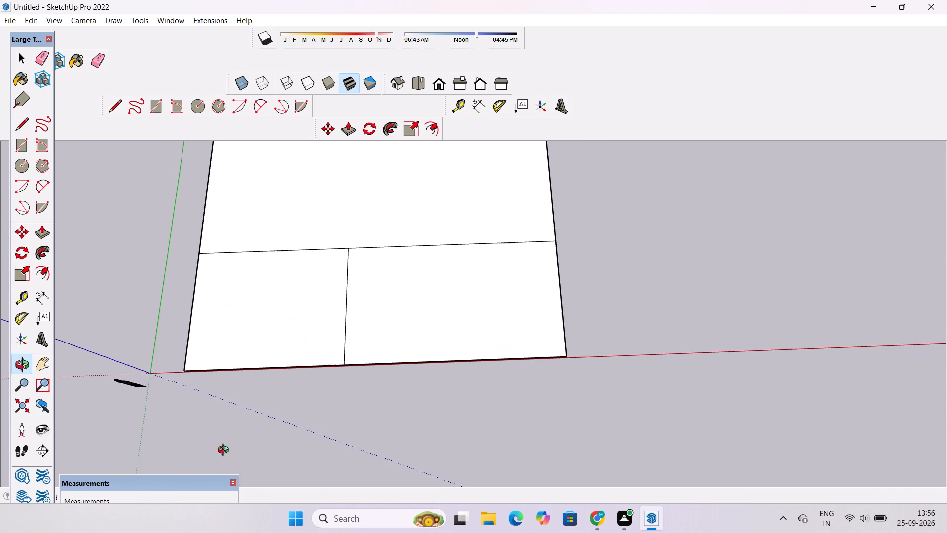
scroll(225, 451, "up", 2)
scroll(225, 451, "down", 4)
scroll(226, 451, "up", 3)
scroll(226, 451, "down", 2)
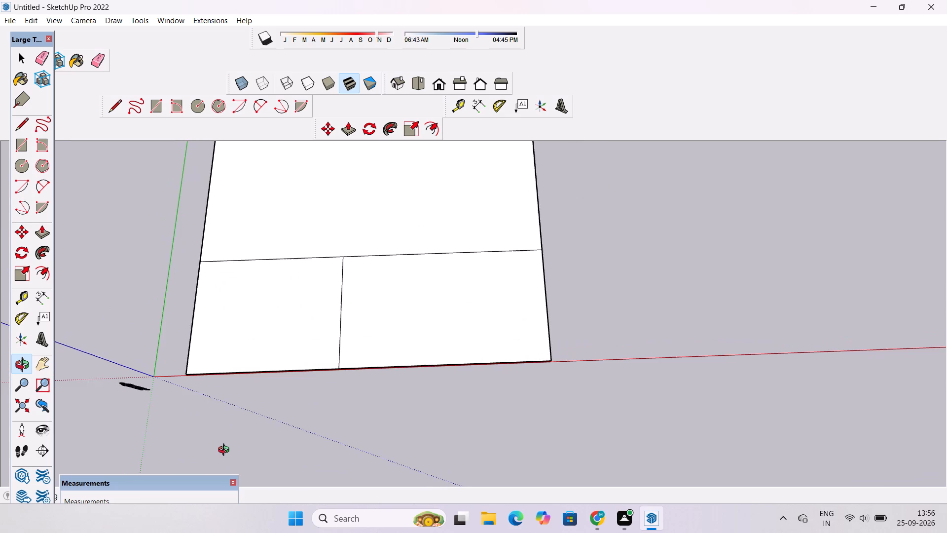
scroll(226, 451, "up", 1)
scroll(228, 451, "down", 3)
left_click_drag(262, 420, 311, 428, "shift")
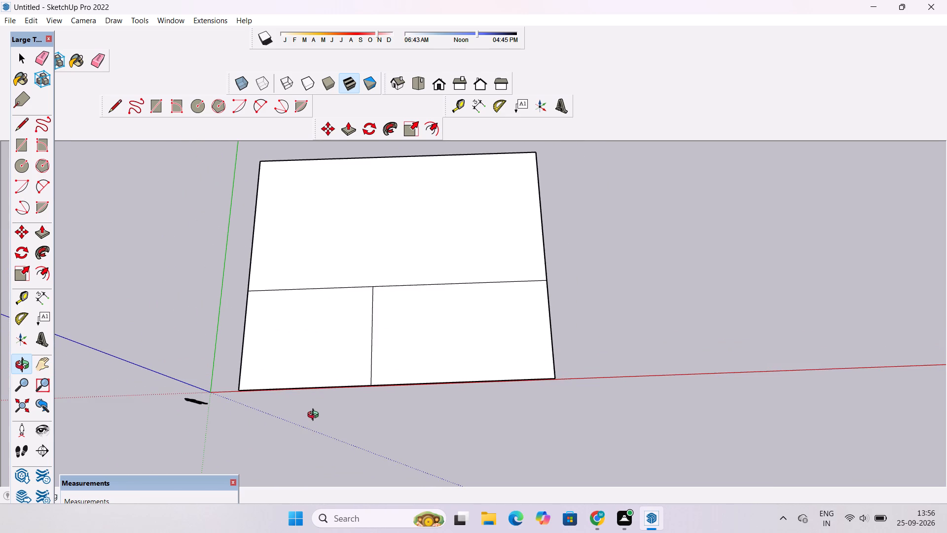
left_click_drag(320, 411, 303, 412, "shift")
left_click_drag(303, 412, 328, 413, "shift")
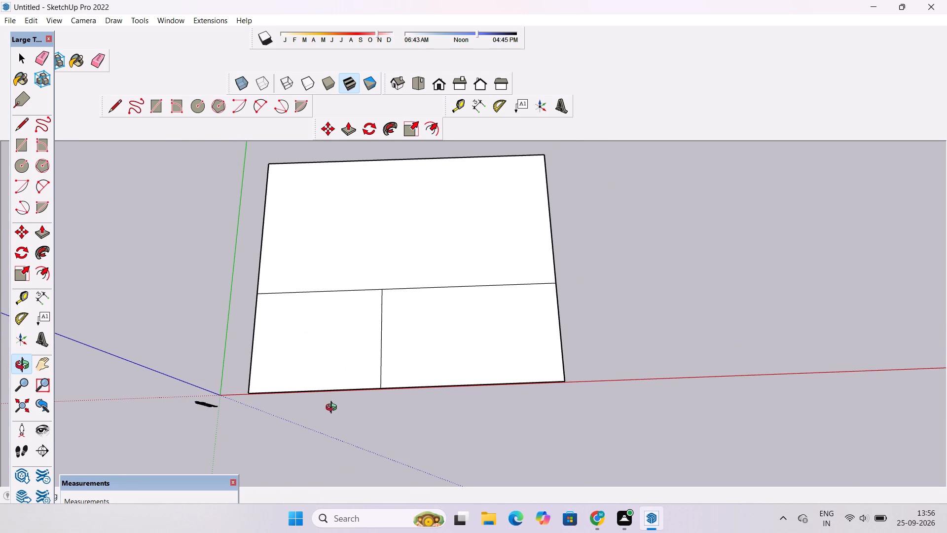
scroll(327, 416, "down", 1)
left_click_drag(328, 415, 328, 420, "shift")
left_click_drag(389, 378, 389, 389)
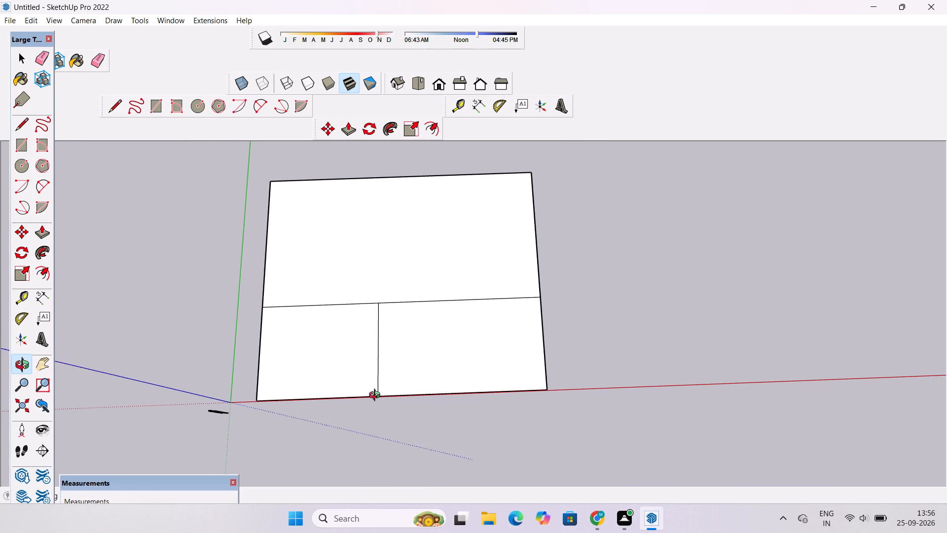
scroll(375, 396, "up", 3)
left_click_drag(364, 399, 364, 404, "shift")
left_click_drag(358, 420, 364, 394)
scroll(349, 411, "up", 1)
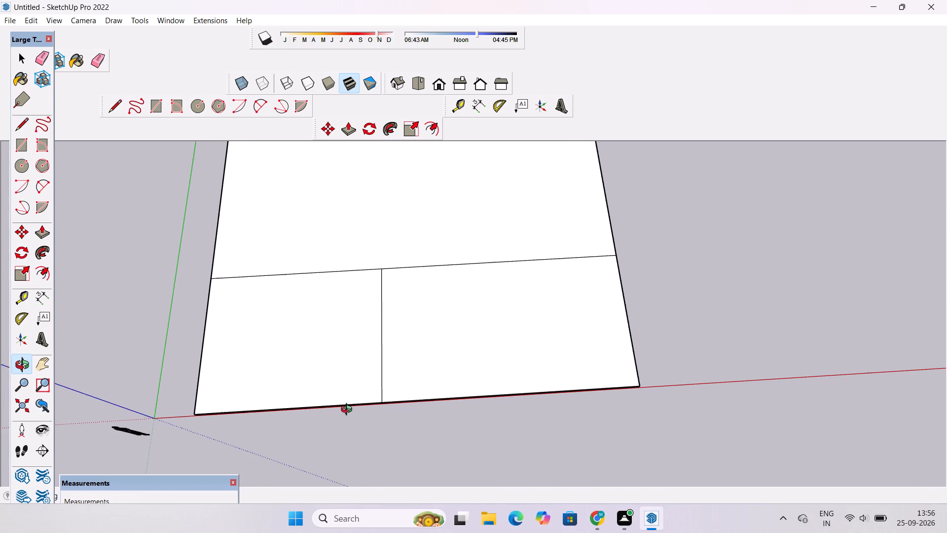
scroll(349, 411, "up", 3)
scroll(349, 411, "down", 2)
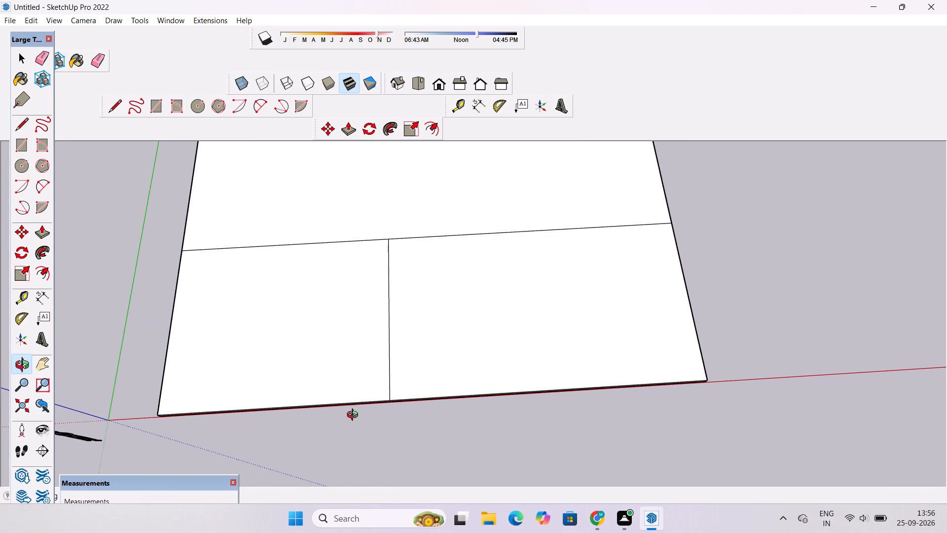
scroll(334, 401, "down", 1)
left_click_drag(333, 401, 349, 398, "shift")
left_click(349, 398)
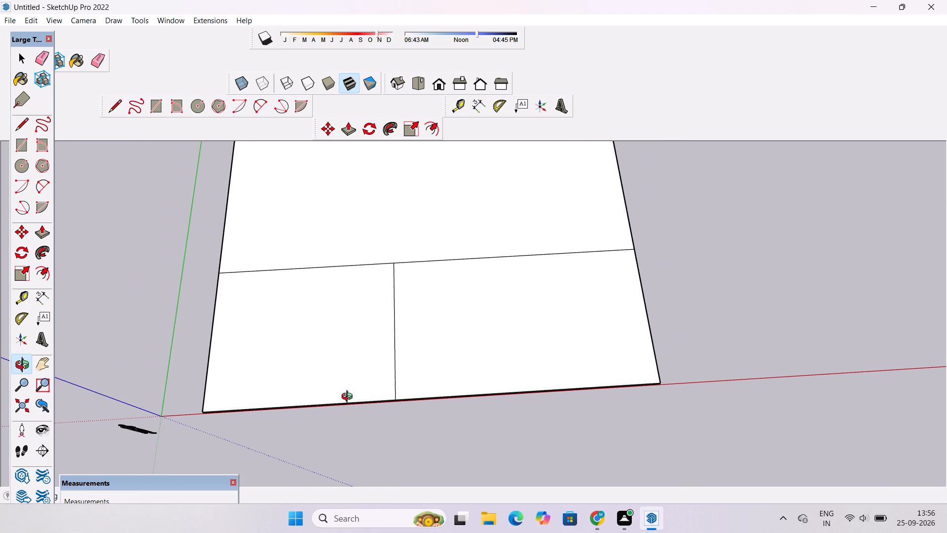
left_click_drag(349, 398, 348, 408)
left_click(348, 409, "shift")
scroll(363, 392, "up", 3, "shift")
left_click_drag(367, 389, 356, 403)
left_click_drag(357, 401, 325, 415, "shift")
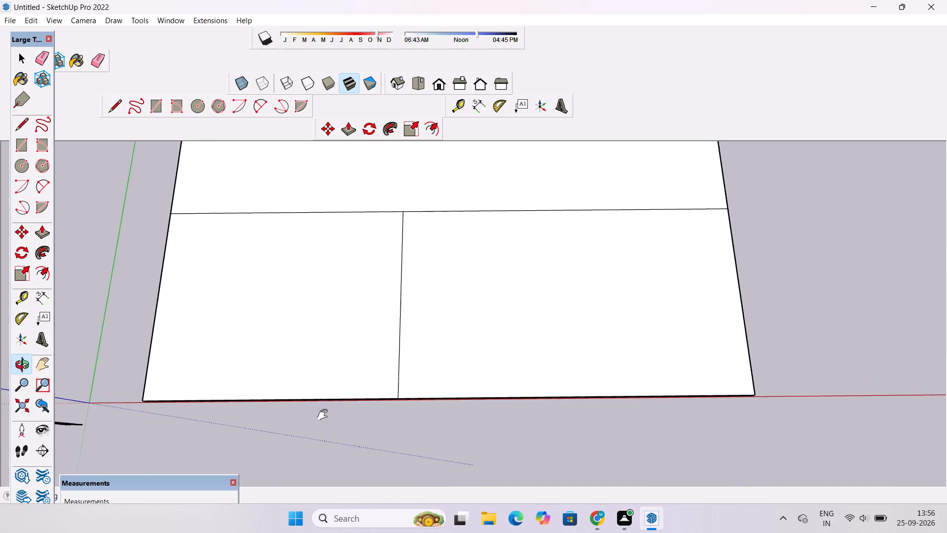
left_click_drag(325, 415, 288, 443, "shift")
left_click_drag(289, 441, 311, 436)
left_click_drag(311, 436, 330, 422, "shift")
Move the short line dividing the two front areas 3' along the red axis, away from the green axis.
key("space")
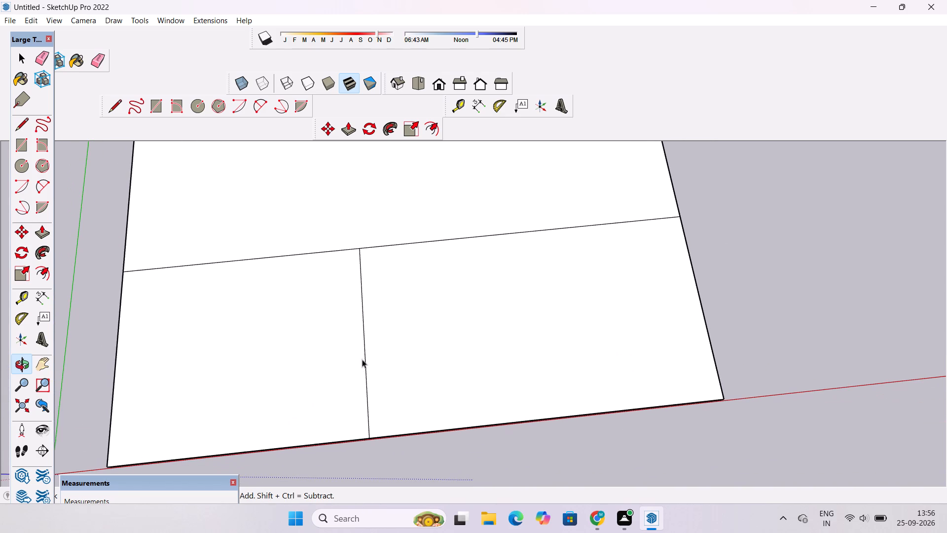
left_click(364, 356)
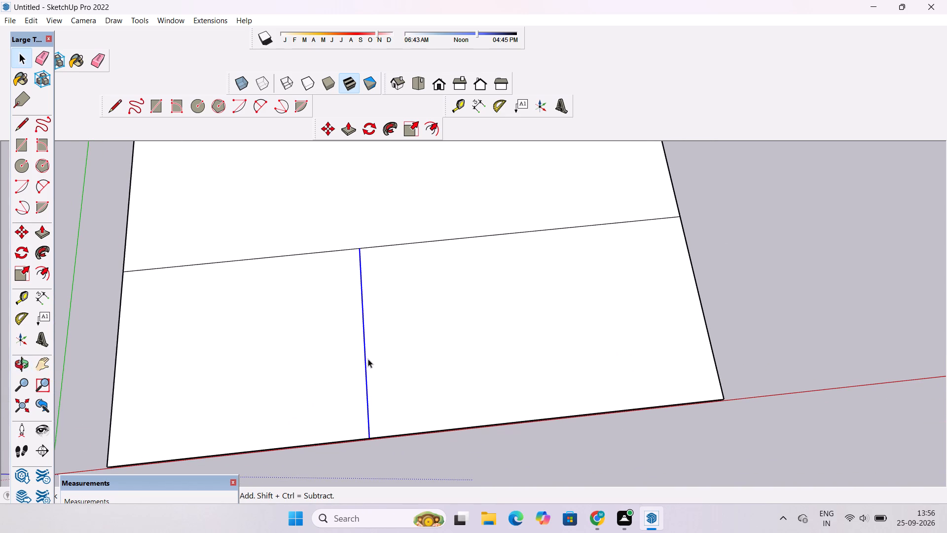
key("m")
scroll(368, 362, "down", 1)
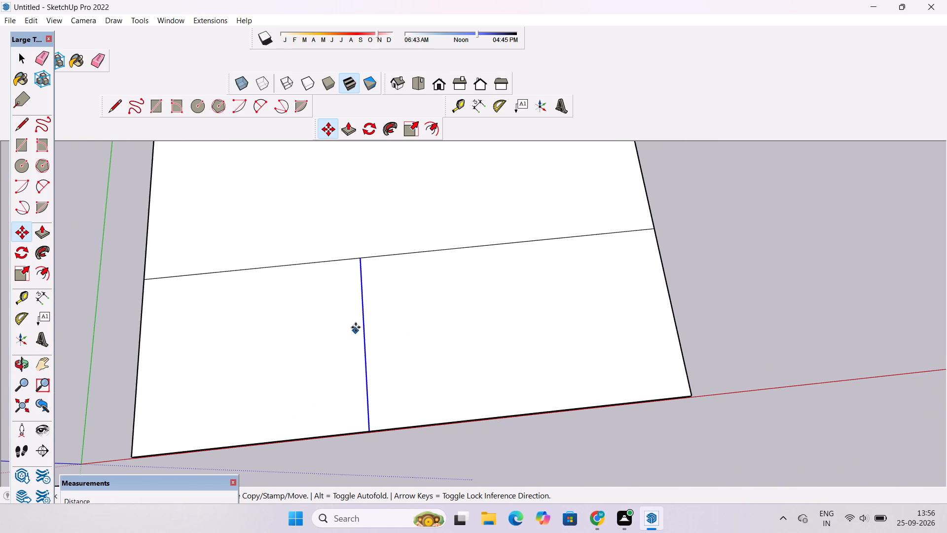
left_click(366, 339)
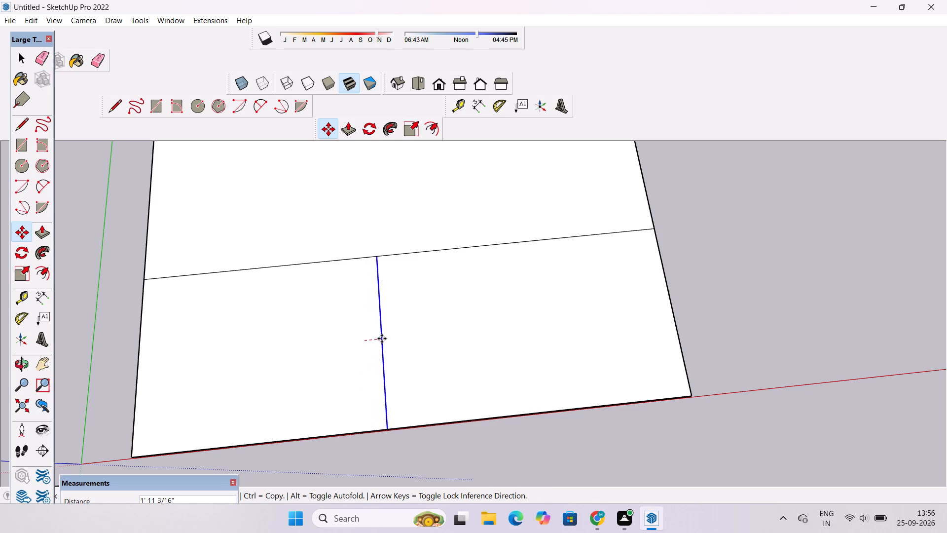
type("3'")
key("Return")
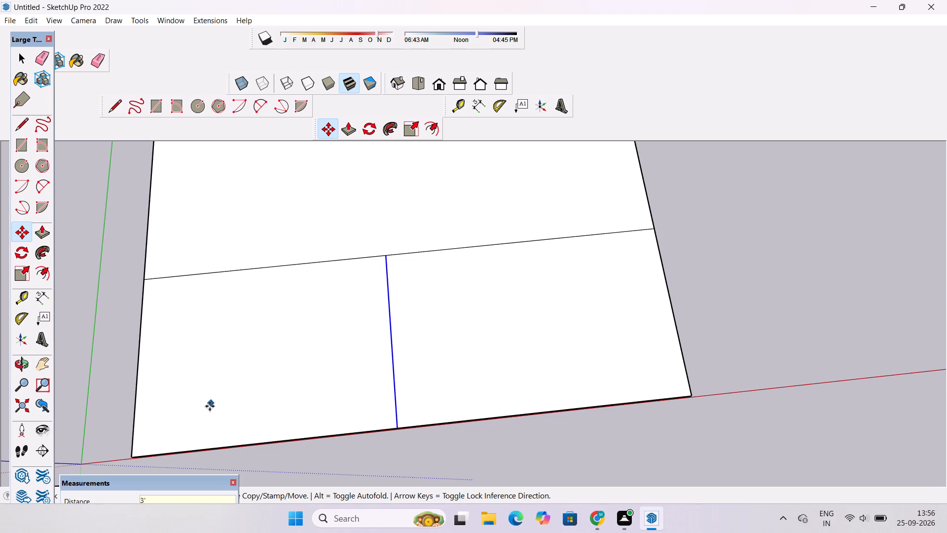
key("space")
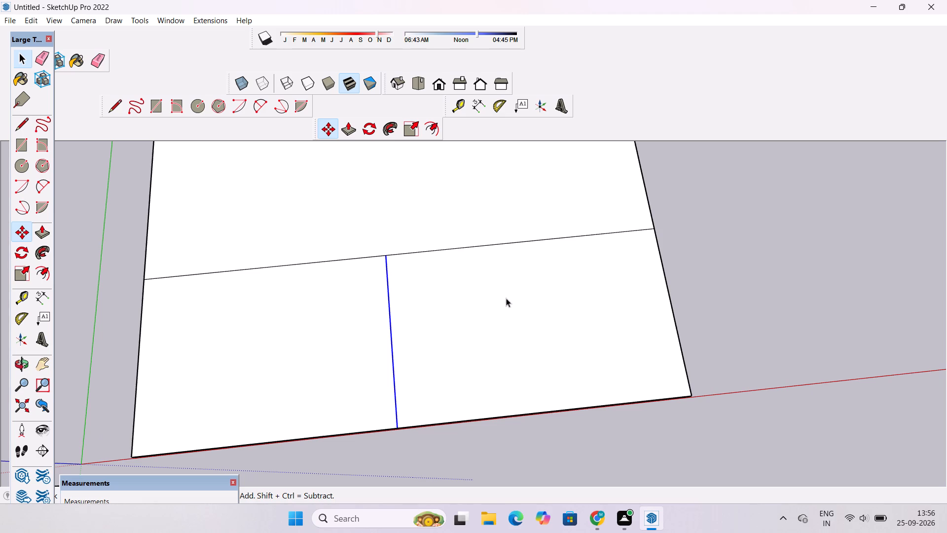
left_click(759, 266)
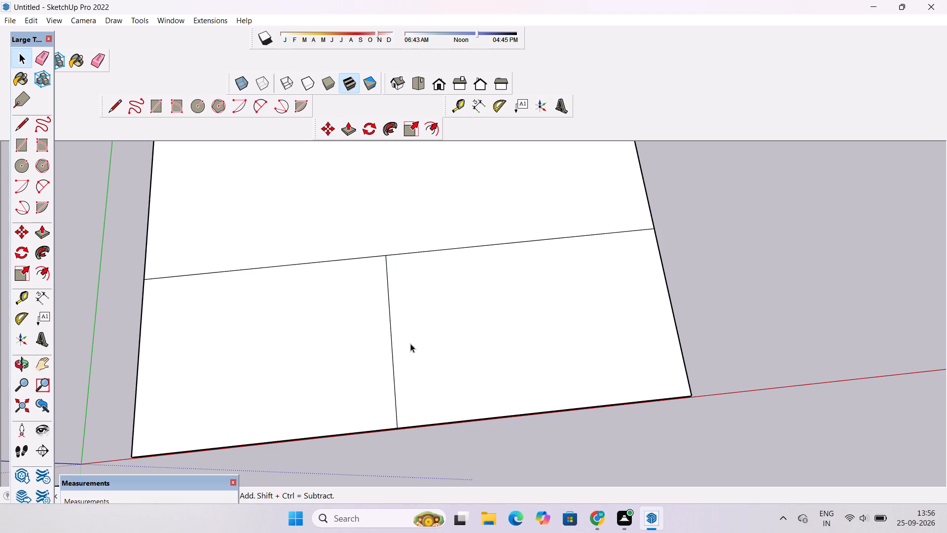
Copy the slab's three top faces with their edges about 123' along the red axis, beside the original.
key("o")
scroll(410, 343, "down", 4)
left_click_drag(412, 344, 424, 364)
left_click(426, 369)
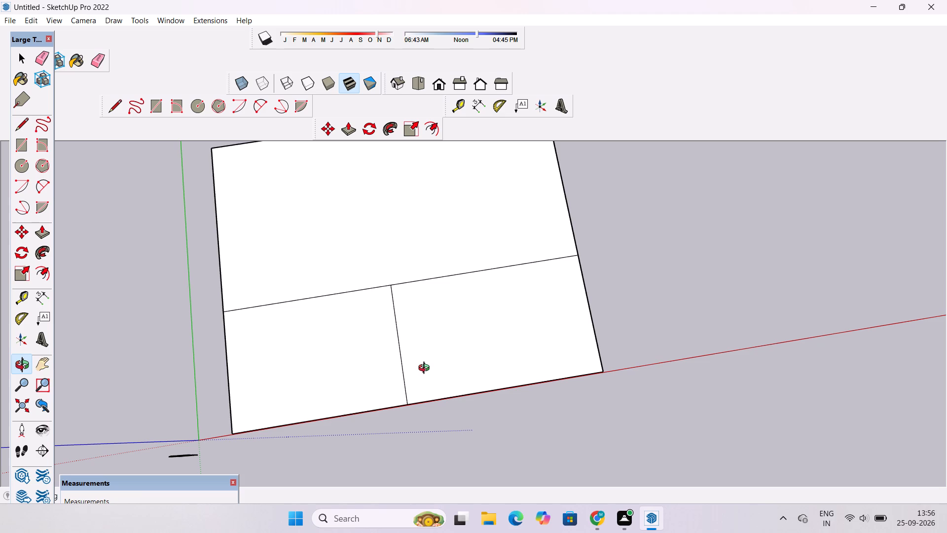
scroll(427, 364, "down", 2)
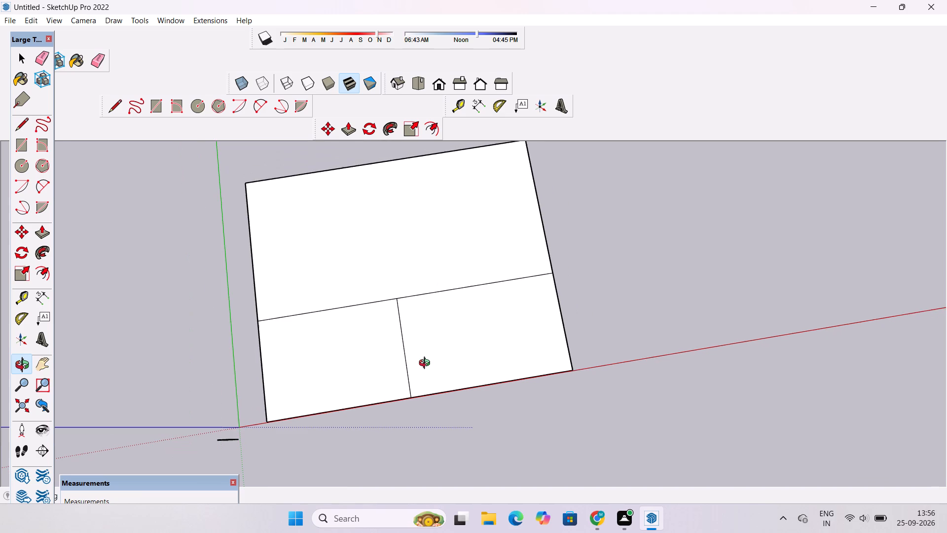
scroll(427, 364, "up", 1)
left_click_drag(416, 363, 408, 366)
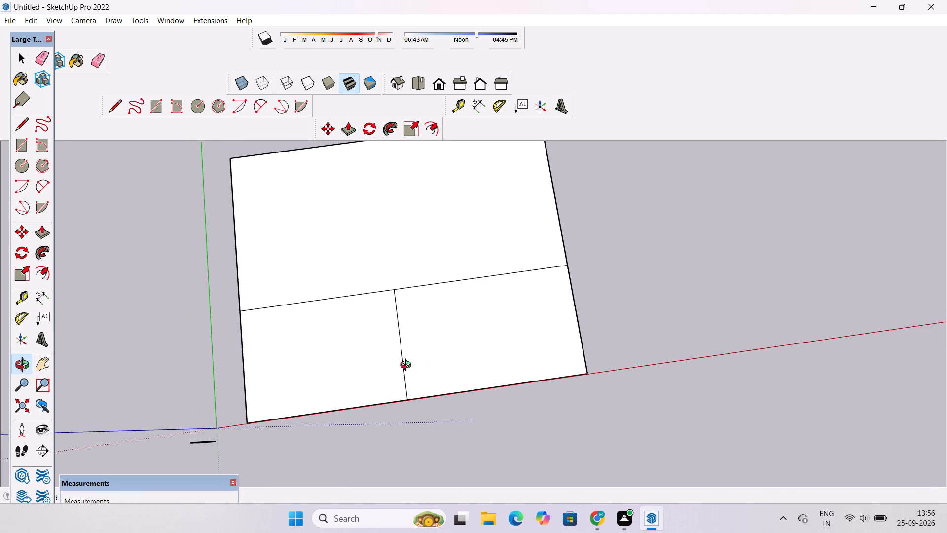
left_click_drag(408, 366, 389, 371)
scroll(389, 371, "down", 9)
scroll(386, 365, "up", 5)
left_click_drag(386, 365, 331, 358, "shift")
key("space")
double_click(360, 261)
scroll(296, 329, "up", 2, "ctrl")
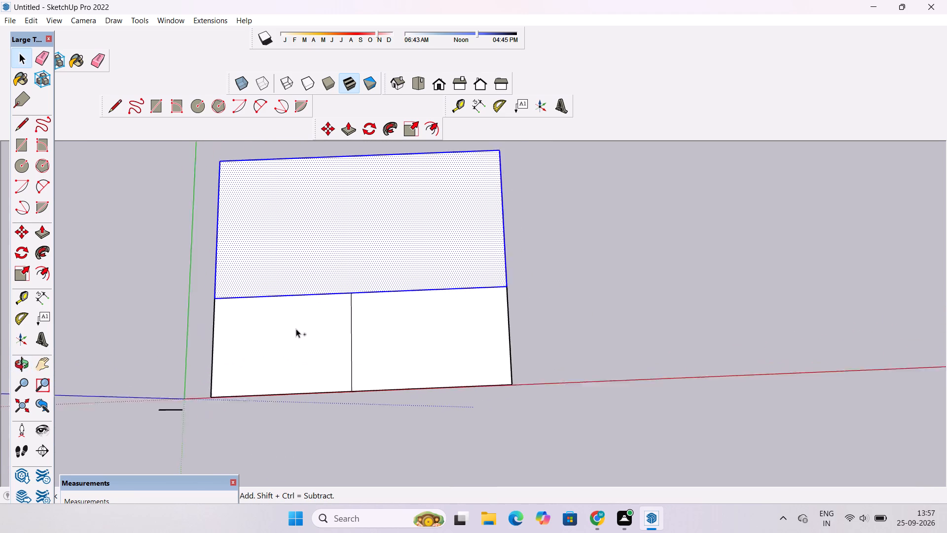
scroll(296, 329, "up", 1, "ctrl")
double_click(296, 329, "ctrl")
double_click(422, 335, "ctrl")
scroll(393, 326, "down", 4)
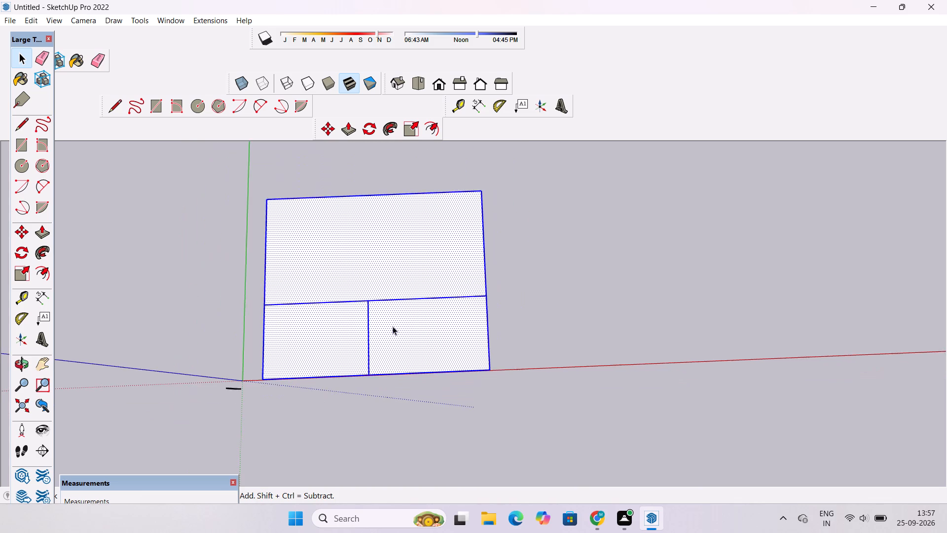
scroll(393, 326, "down", 2)
key("m")
scroll(368, 310, "down", 1)
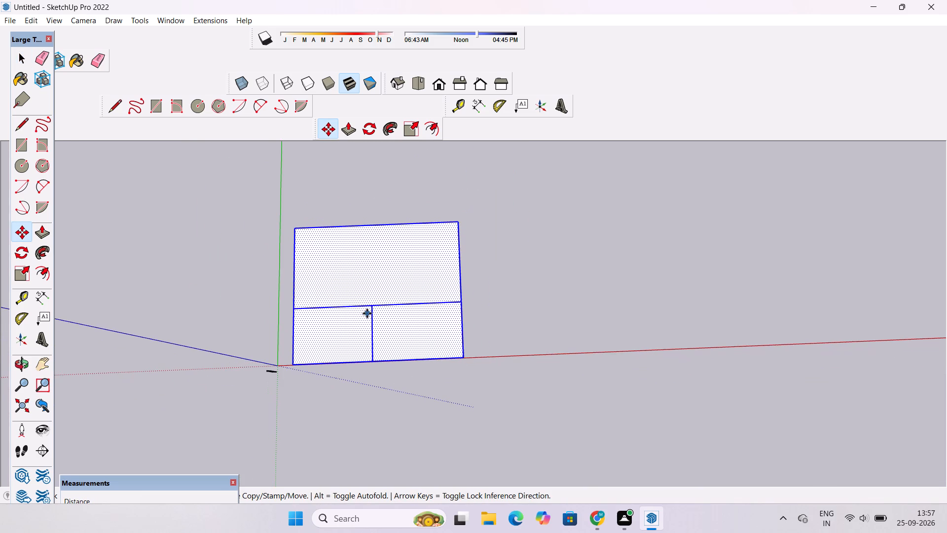
scroll(326, 320, "down", 2)
scroll(327, 323, "up", 3)
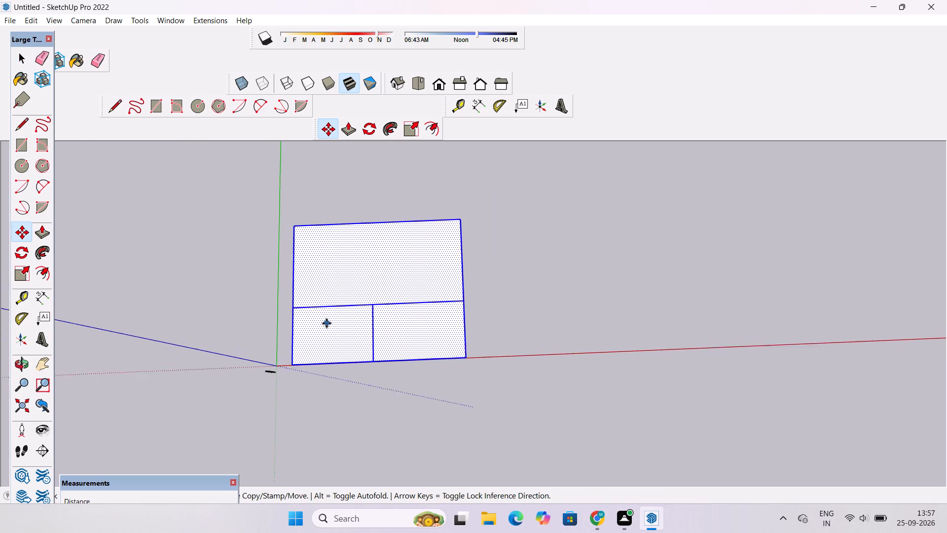
left_click(289, 369)
scroll(323, 367, "down", 5)
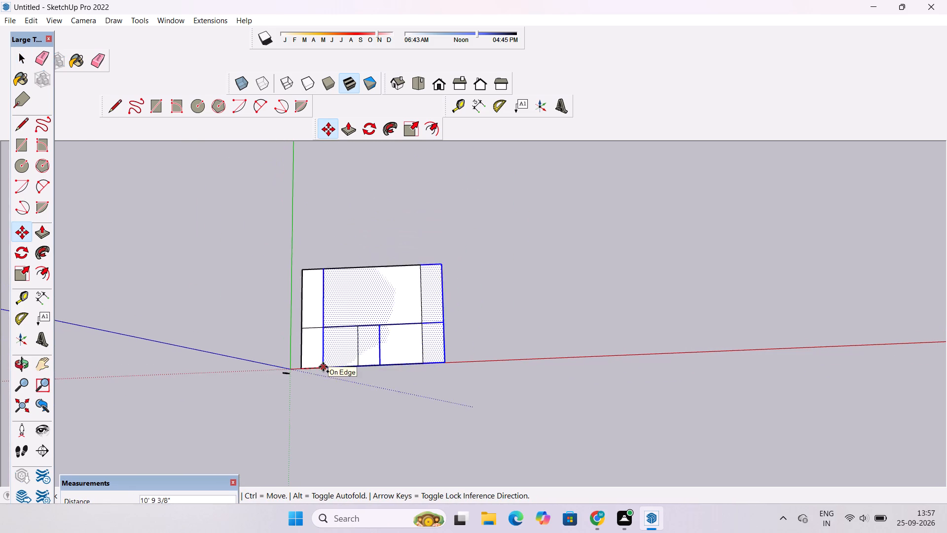
scroll(323, 367, "down", 2)
left_click(513, 359)
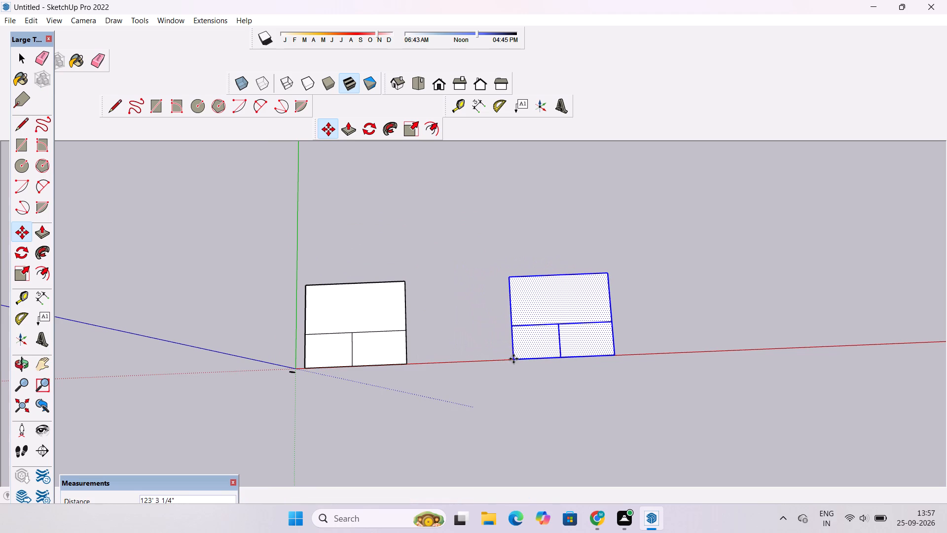
key("space")
left_click(482, 301)
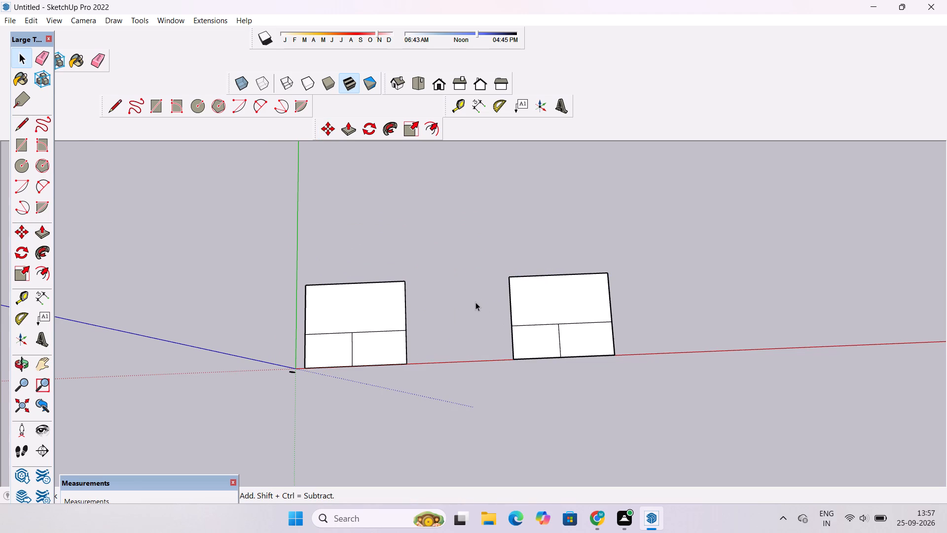
Erase the interior dividing lines on the copy, leaving a single undivided rectangle.
scroll(475, 302, "up", 4)
key("e")
left_click_drag(603, 323, 600, 332)
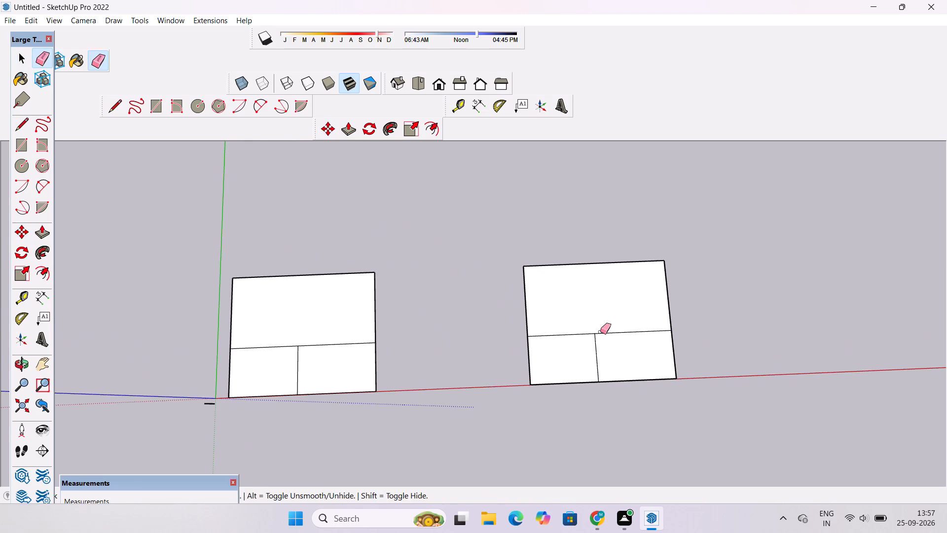
left_click_drag(600, 332, 592, 341)
left_click_drag(588, 331, 588, 339)
key("space")
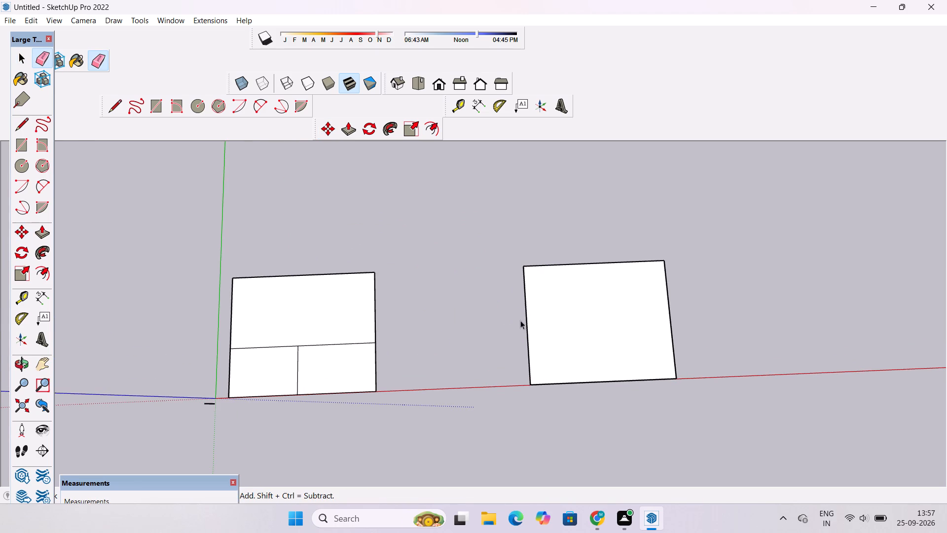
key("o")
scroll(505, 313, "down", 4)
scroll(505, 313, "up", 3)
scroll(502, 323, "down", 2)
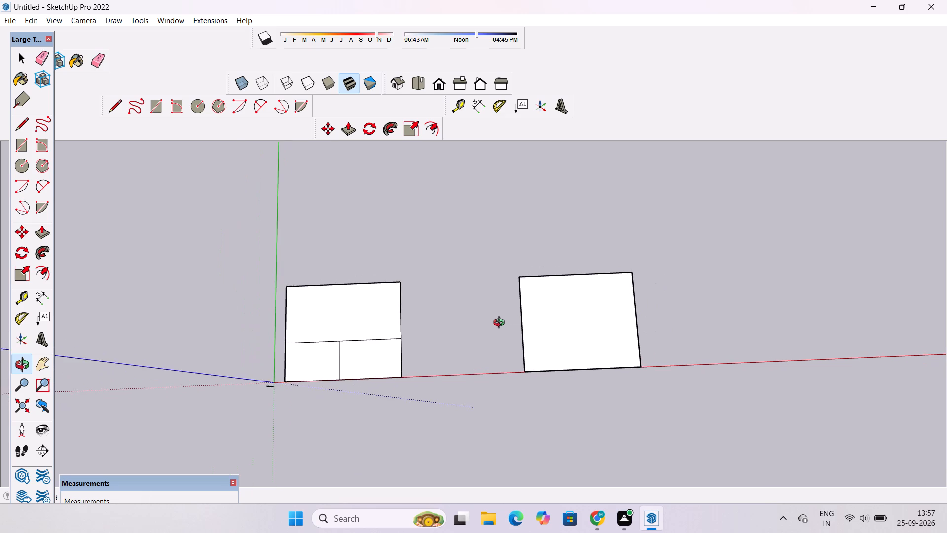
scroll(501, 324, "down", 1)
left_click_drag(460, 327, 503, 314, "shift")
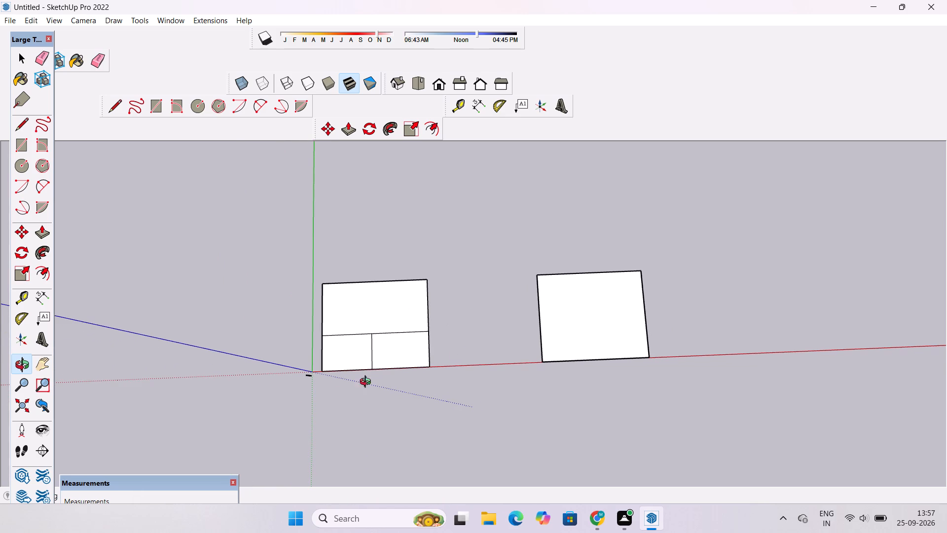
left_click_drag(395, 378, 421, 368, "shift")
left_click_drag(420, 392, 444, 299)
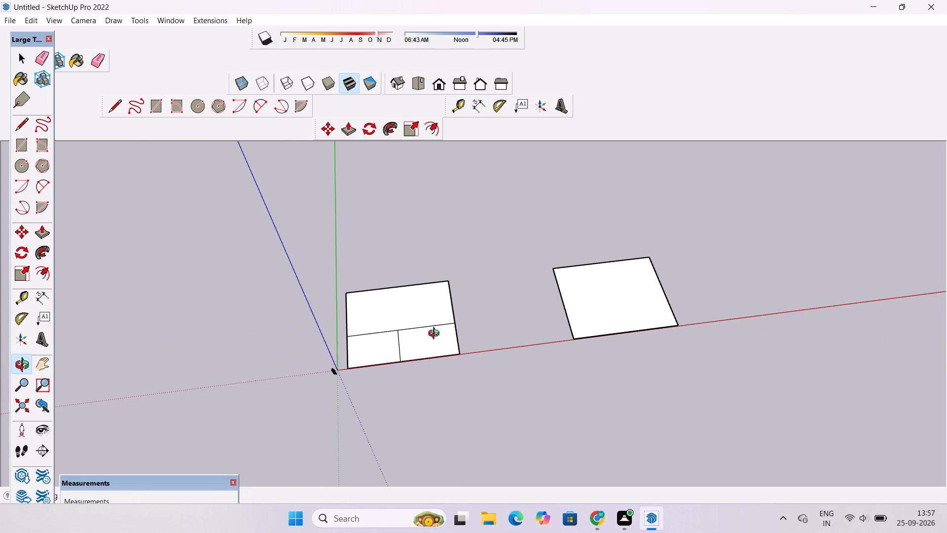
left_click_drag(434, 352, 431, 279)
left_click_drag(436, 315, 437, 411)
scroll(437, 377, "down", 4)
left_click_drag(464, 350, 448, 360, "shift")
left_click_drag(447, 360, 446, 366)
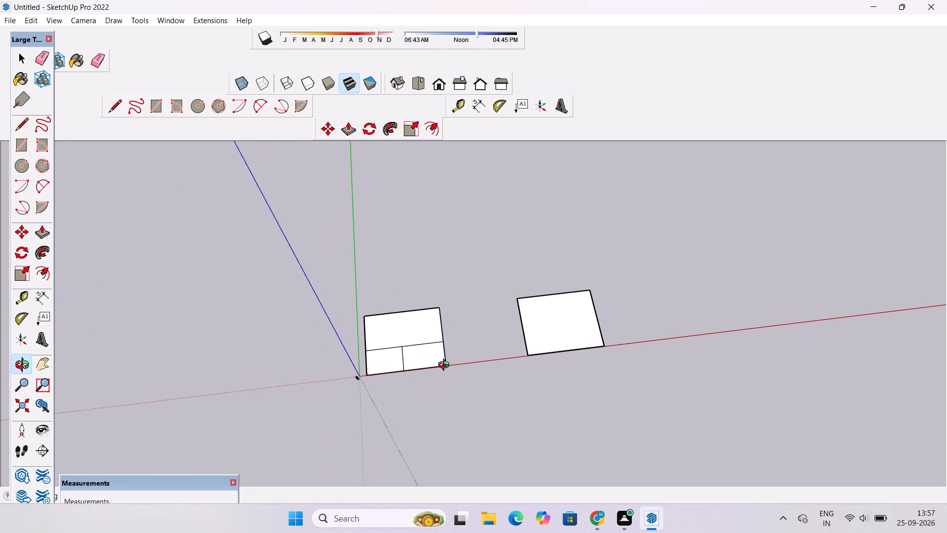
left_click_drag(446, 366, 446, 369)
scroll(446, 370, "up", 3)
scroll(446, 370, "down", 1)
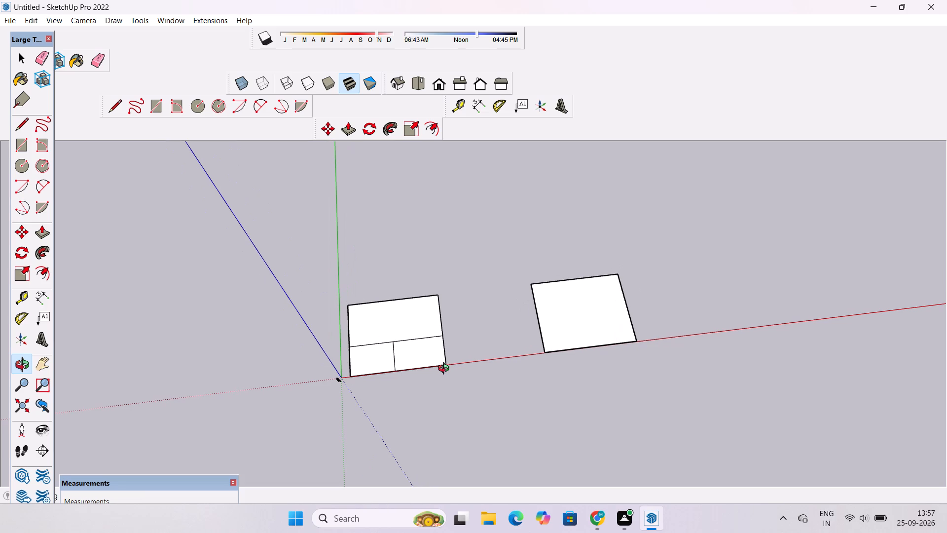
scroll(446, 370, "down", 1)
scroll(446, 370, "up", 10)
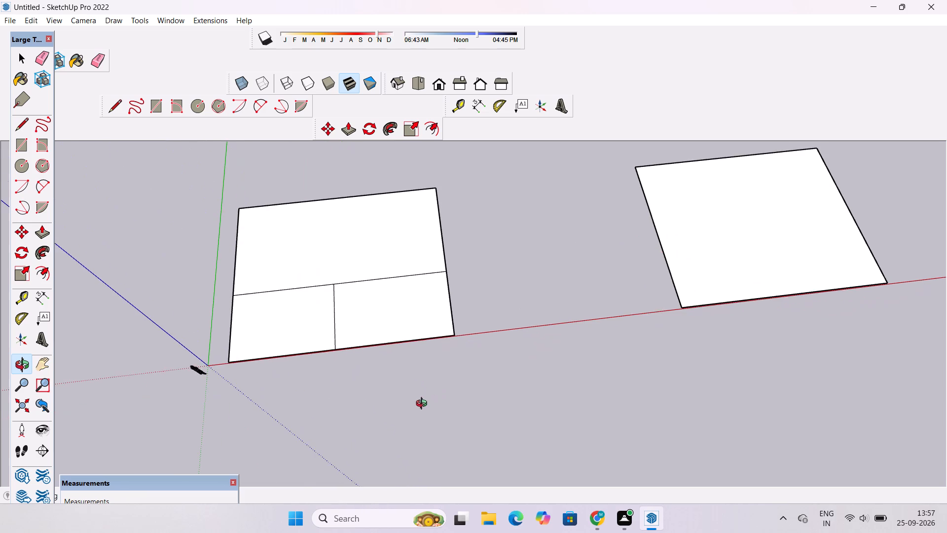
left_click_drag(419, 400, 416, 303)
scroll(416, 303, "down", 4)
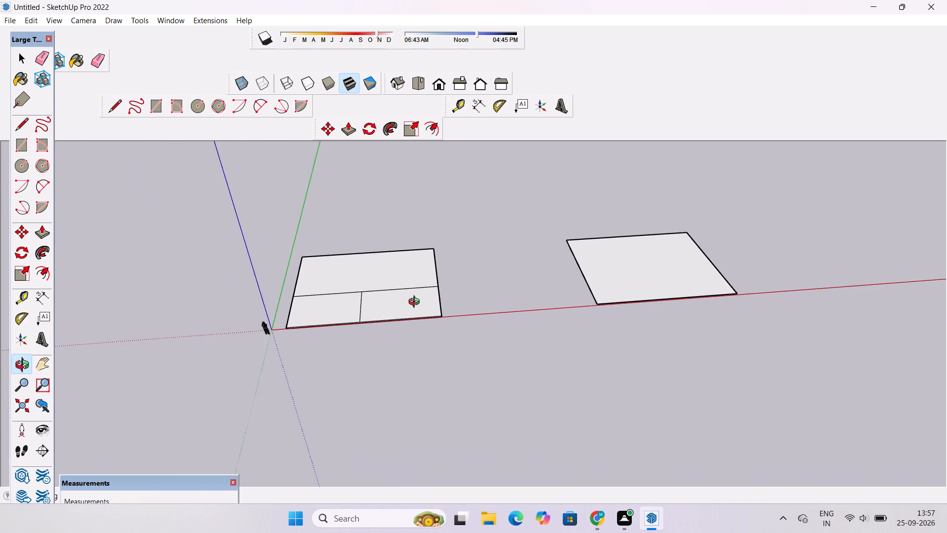
Inspect the slab's three-part top and the undivided copy beside it from overhead and low oblique angles.
scroll(416, 303, "down", 9)
left_click_drag(421, 297, 421, 321)
scroll(421, 321, "down", 3)
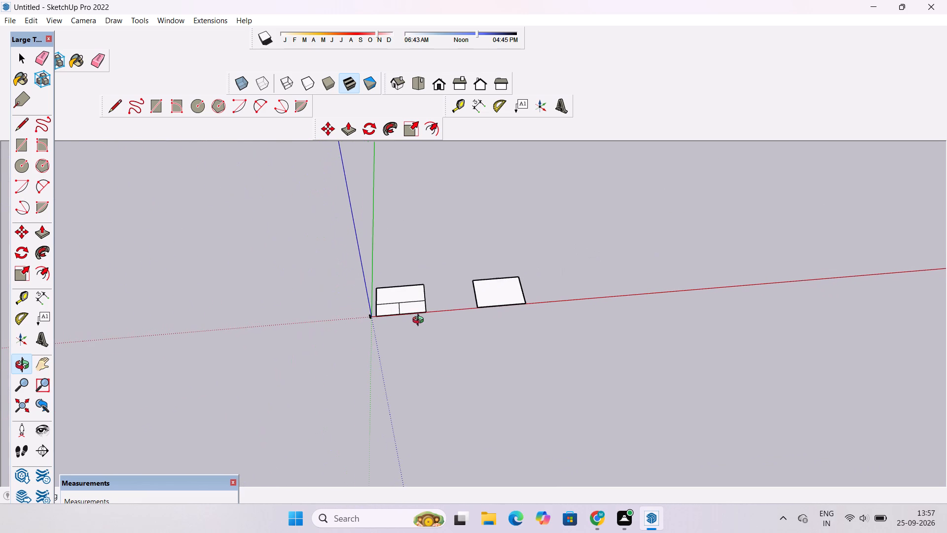
left_click(420, 318)
left_click_drag(420, 320, 412, 357)
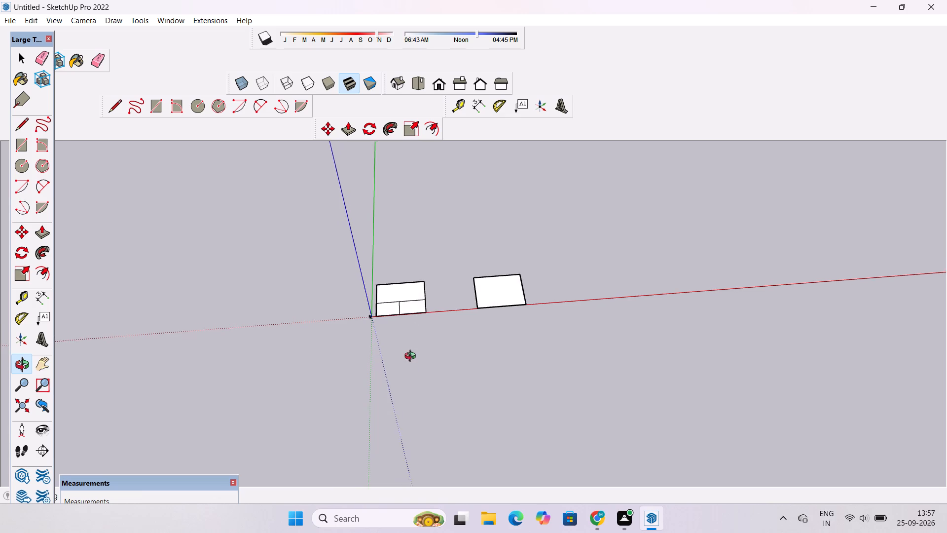
left_click_drag(412, 357, 411, 381)
scroll(387, 303, "down", 1)
scroll(387, 303, "up", 19)
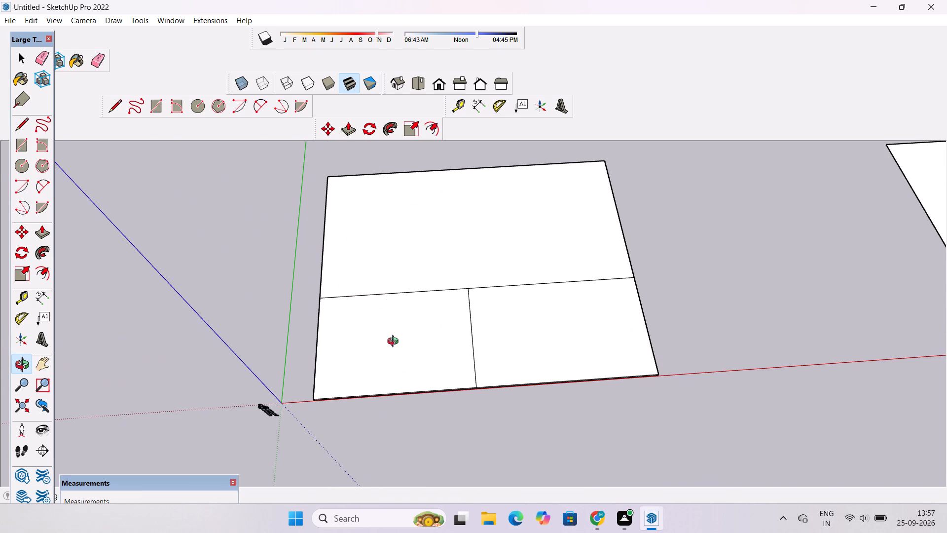
scroll(395, 343, "down", 3)
scroll(395, 343, "up", 5)
scroll(399, 343, "down", 3)
left_click_drag(447, 385, 441, 364)
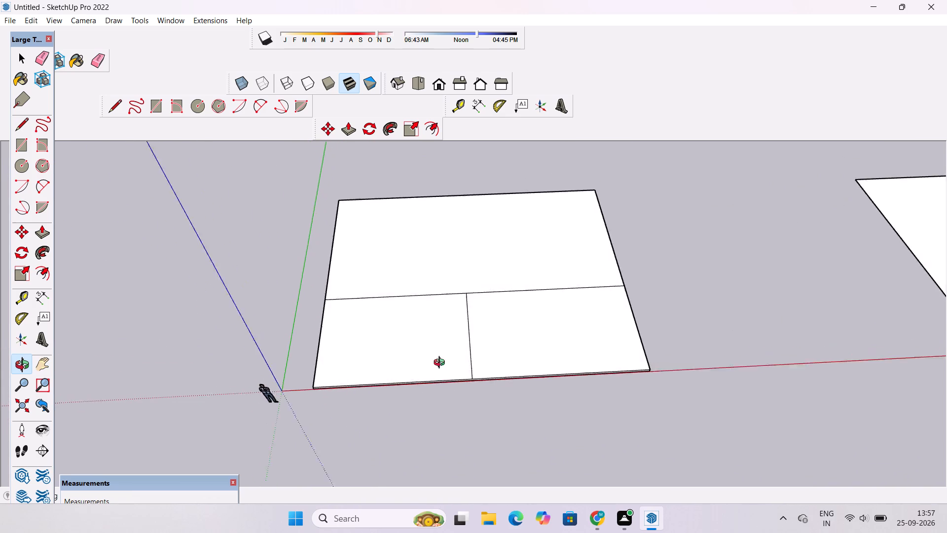
left_click_drag(441, 364, 438, 380)
left_click_drag(468, 380, 418, 375, "shift")
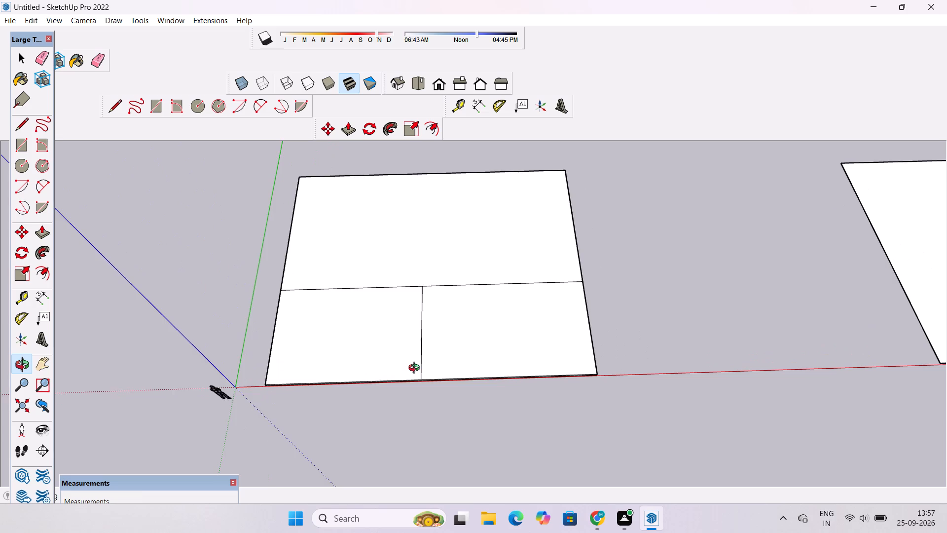
scroll(416, 369, "down", 6)
scroll(416, 369, "up", 5)
left_click_drag(416, 369, 410, 380, "shift")
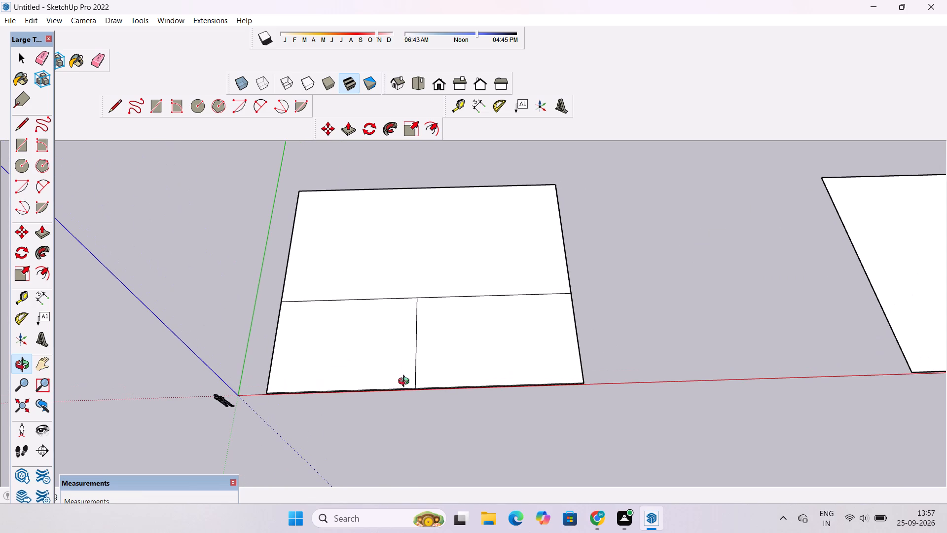
scroll(404, 357, "up", 3)
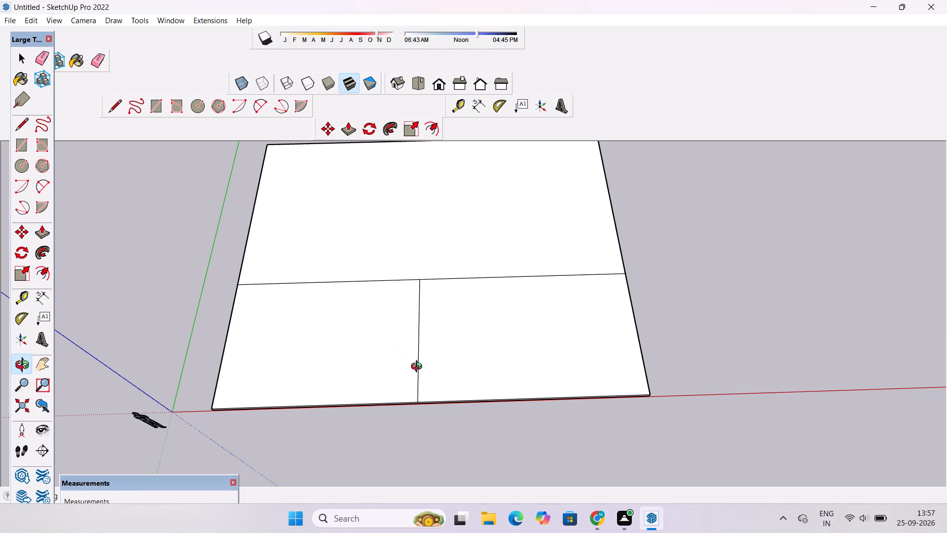
scroll(435, 357, "down", 2)
scroll(435, 357, "up", 2)
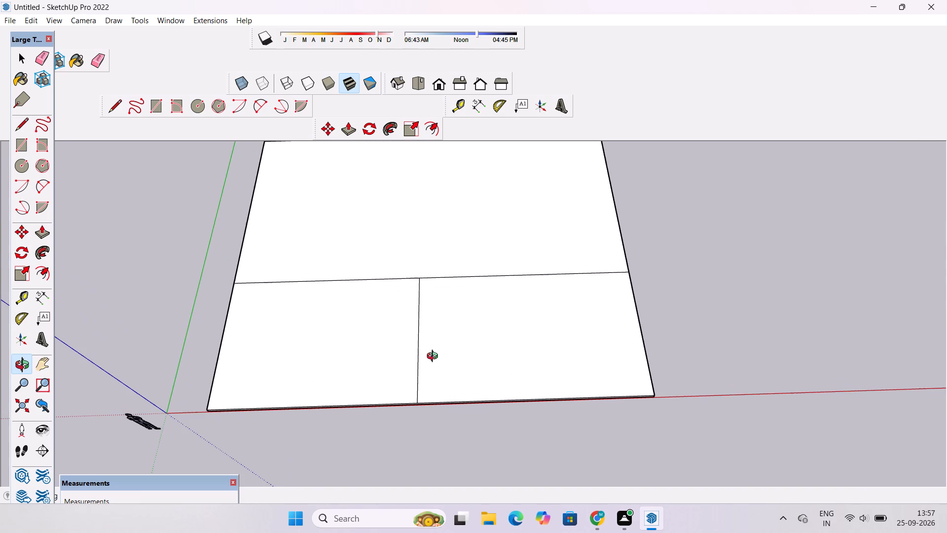
scroll(435, 357, "down", 2)
scroll(435, 359, "up", 2)
scroll(437, 358, "down", 3)
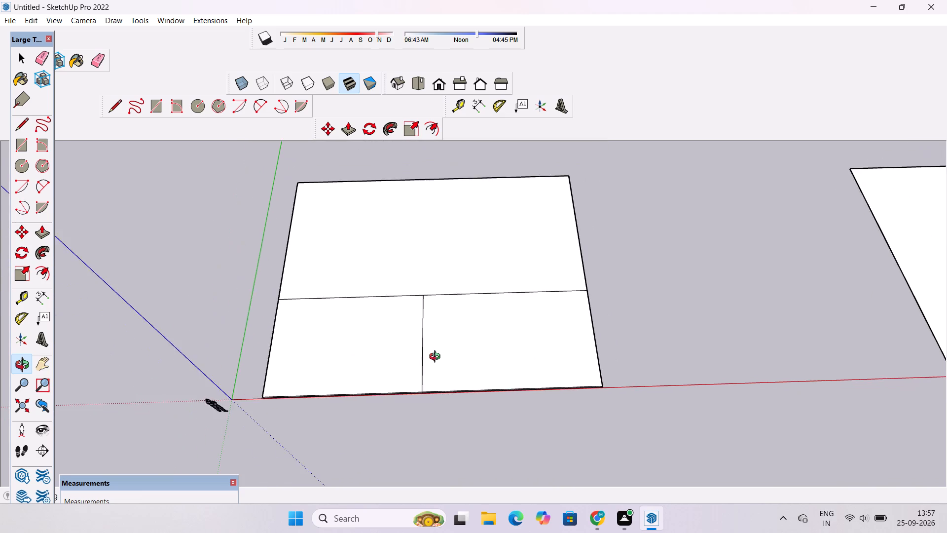
scroll(437, 358, "up", 5)
scroll(431, 358, "down", 3)
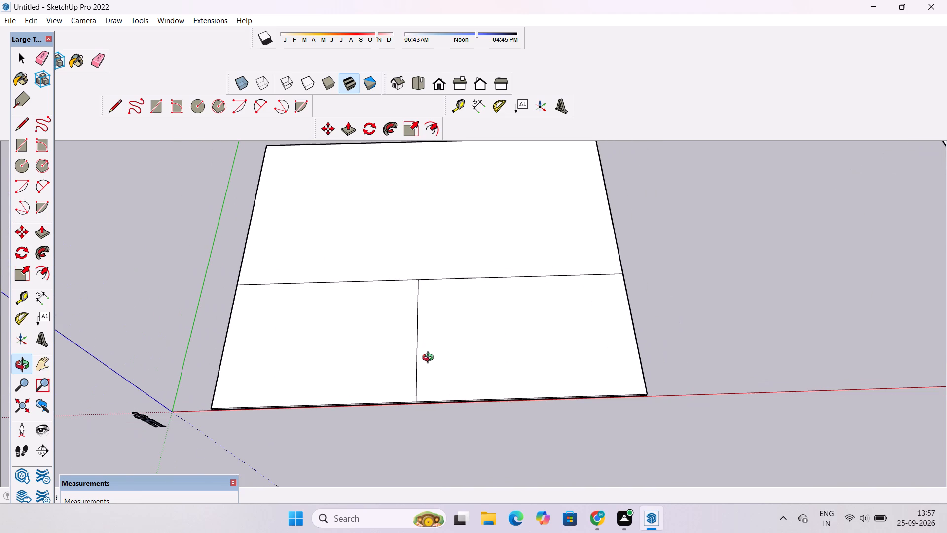
scroll(430, 359, "up", 4)
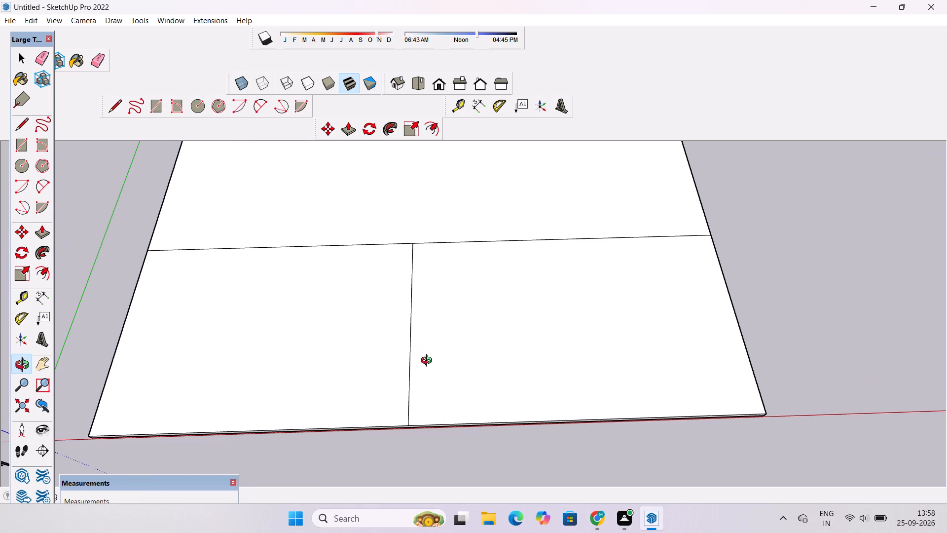
scroll(429, 363, "down", 3)
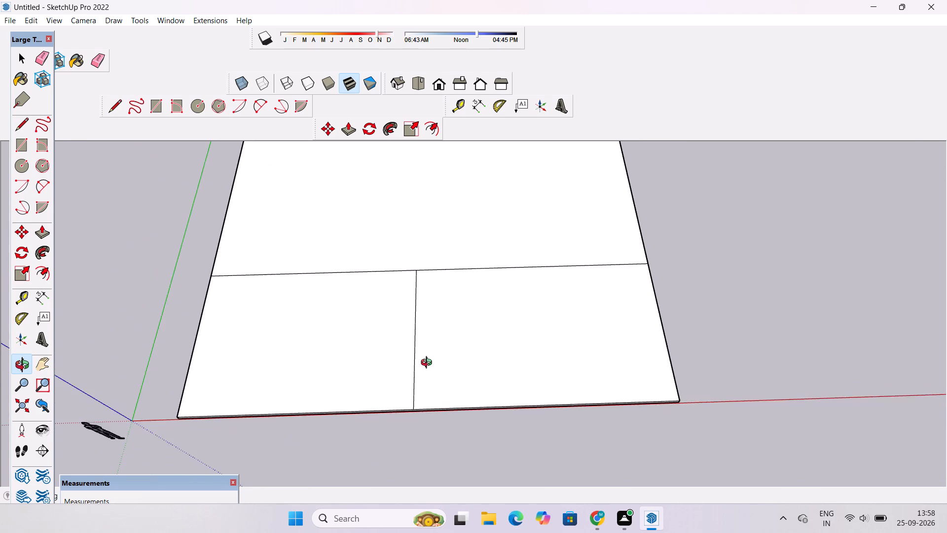
scroll(429, 364, "up", 2)
scroll(431, 367, "down", 3)
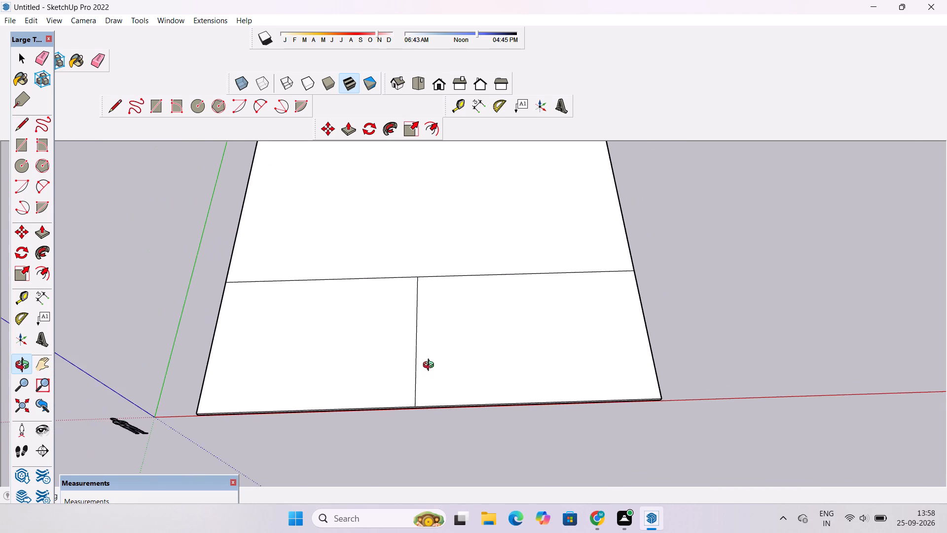
scroll(431, 366, "up", 2)
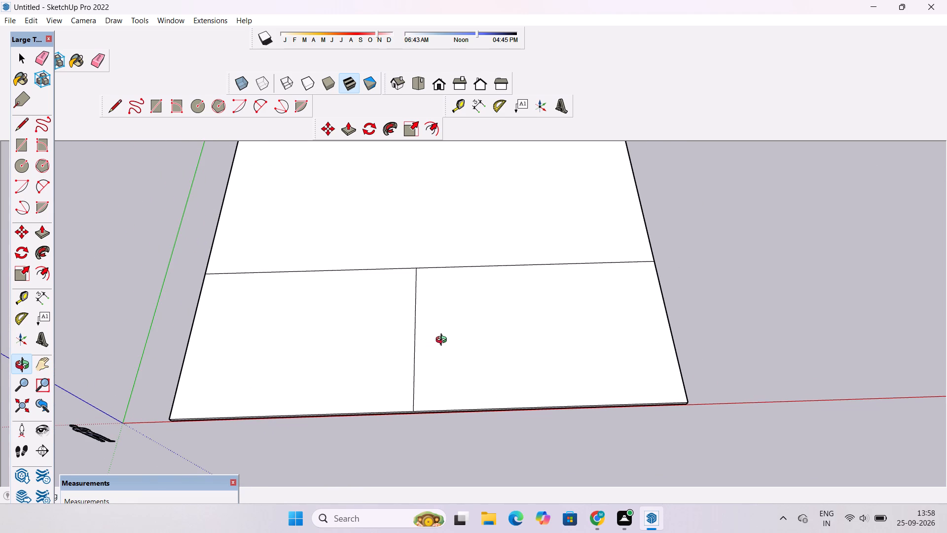
left_click_drag(443, 341, 446, 357)
left_click_drag(446, 357, 446, 372, "shift")
scroll(442, 364, "down", 3)
left_click_drag(594, 320, 495, 238)
left_click_drag(656, 344, 537, 303, "shift")
left_click_drag(560, 327, 538, 271)
scroll(556, 301, "up", 3)
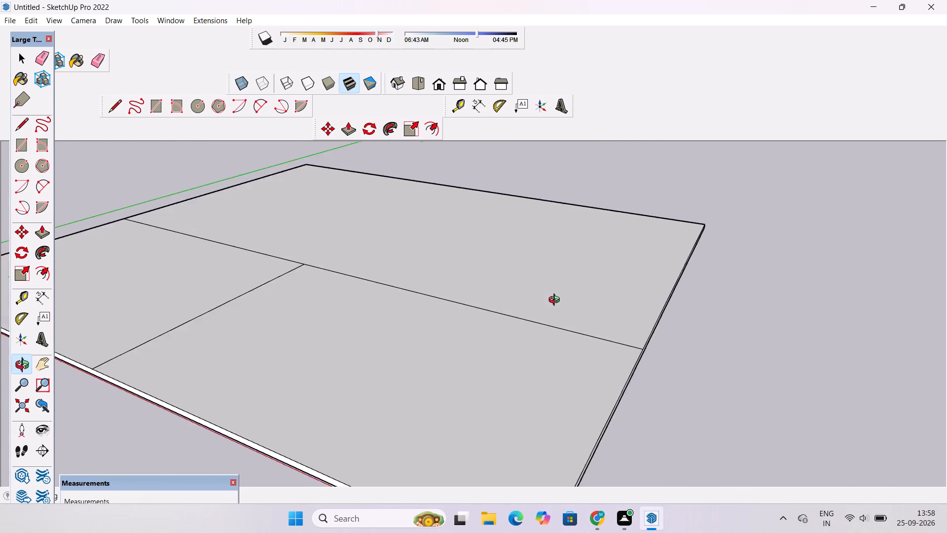
scroll(556, 301, "up", 6)
left_click_drag(646, 340, 561, 273)
scroll(560, 272, "down", 6)
left_click_drag(533, 291, 582, 377)
scroll(581, 366, "down", 6)
left_click_drag(525, 416, 710, 379)
left_click_drag(503, 346, 520, 394)
left_click_drag(514, 396, 468, 391)
left_click_drag(468, 391, 537, 383)
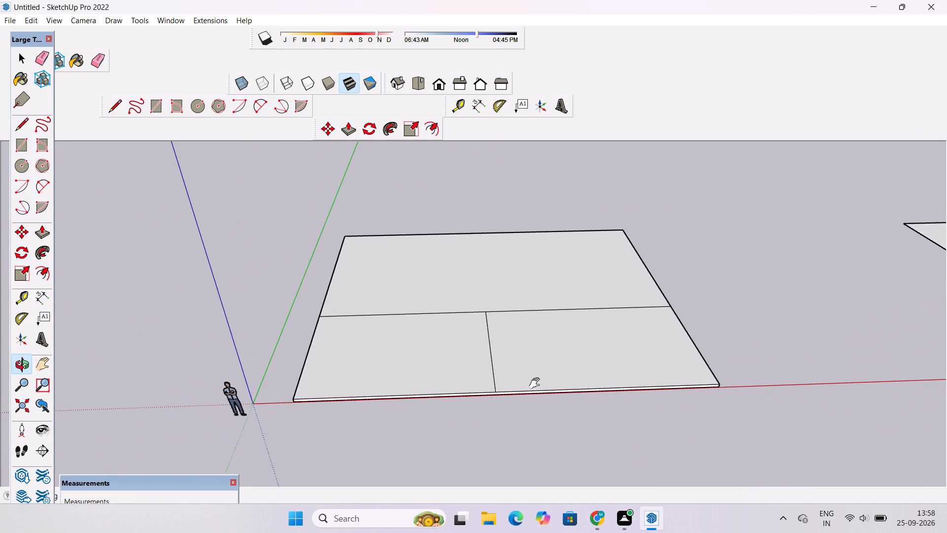
scroll(537, 383, "down", 2)
left_click_drag(534, 391, 534, 417, "shift")
scroll(534, 417, "down", 1)
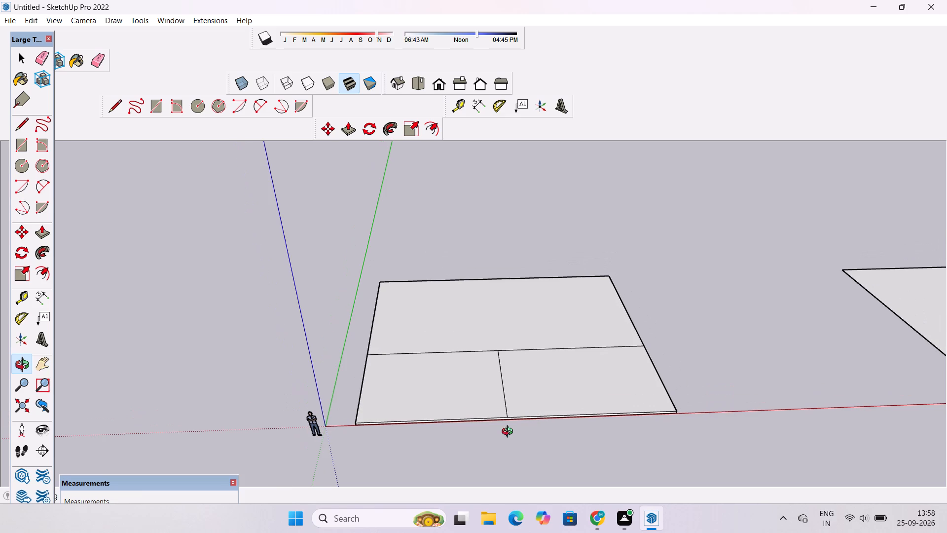
left_click_drag(503, 426, 503, 438)
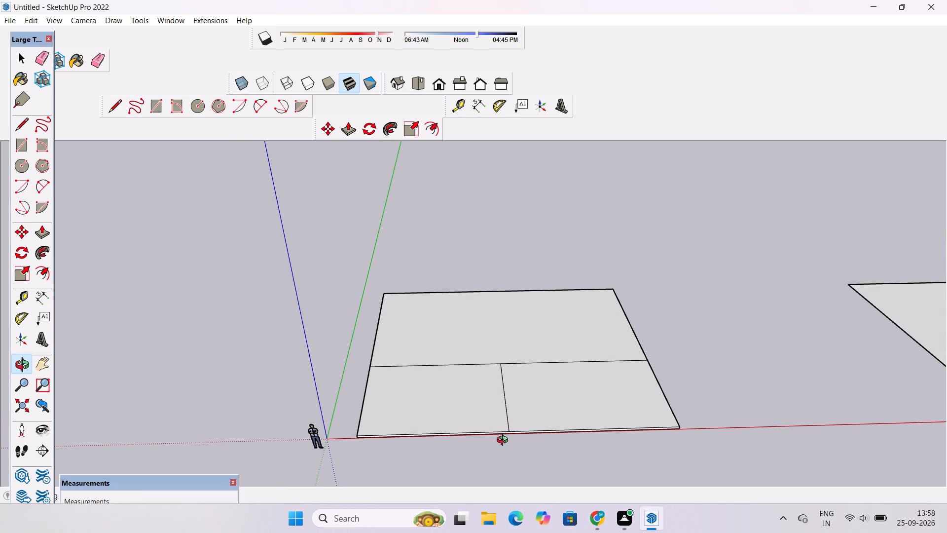
Push/Pull the large rear area of the slab's top upward into a raised block, leaving the two front areas at slab level.
type("op")
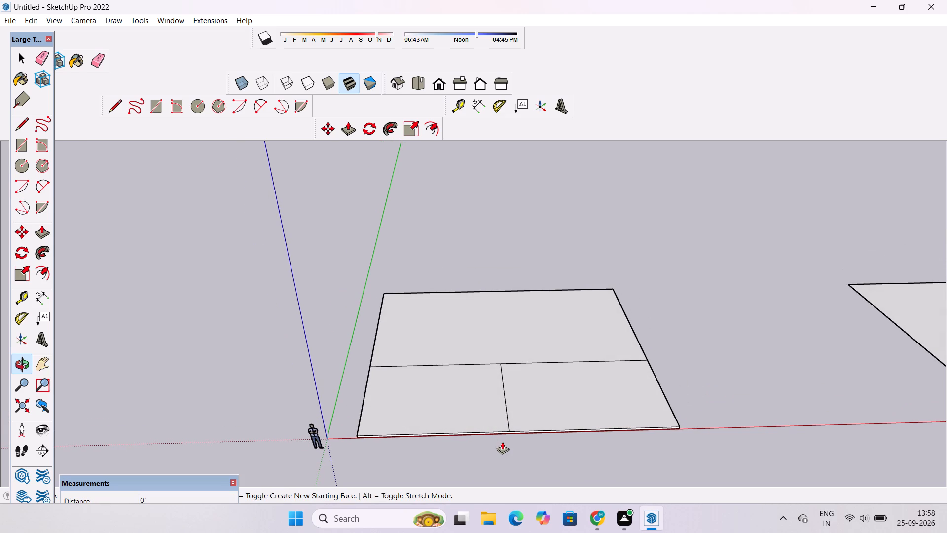
left_click(526, 347)
scroll(525, 335, "down", 2)
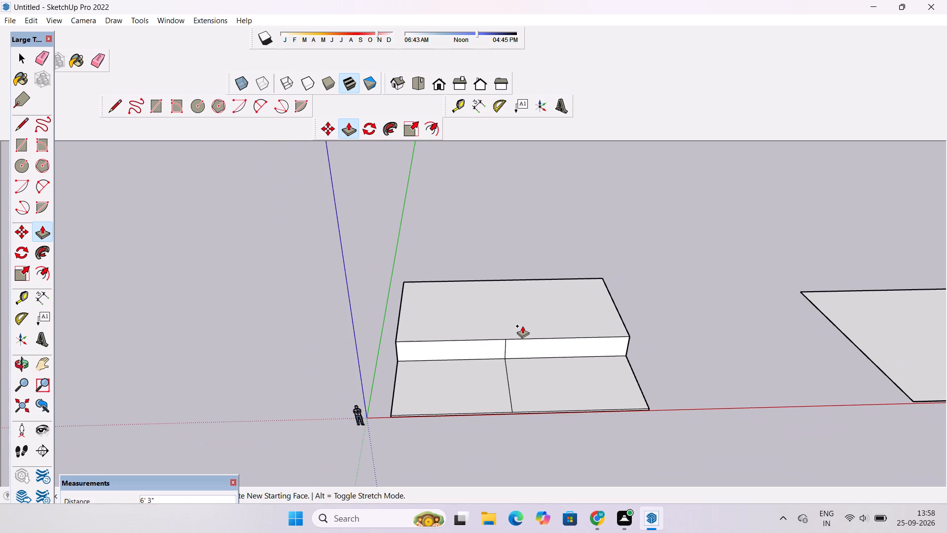
scroll(522, 326, "up", 1)
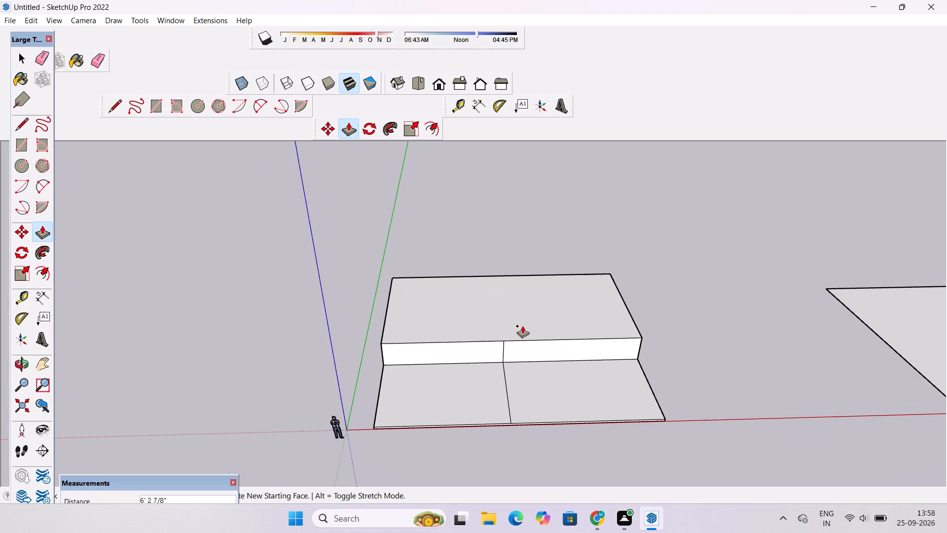
scroll(522, 326, "down", 1)
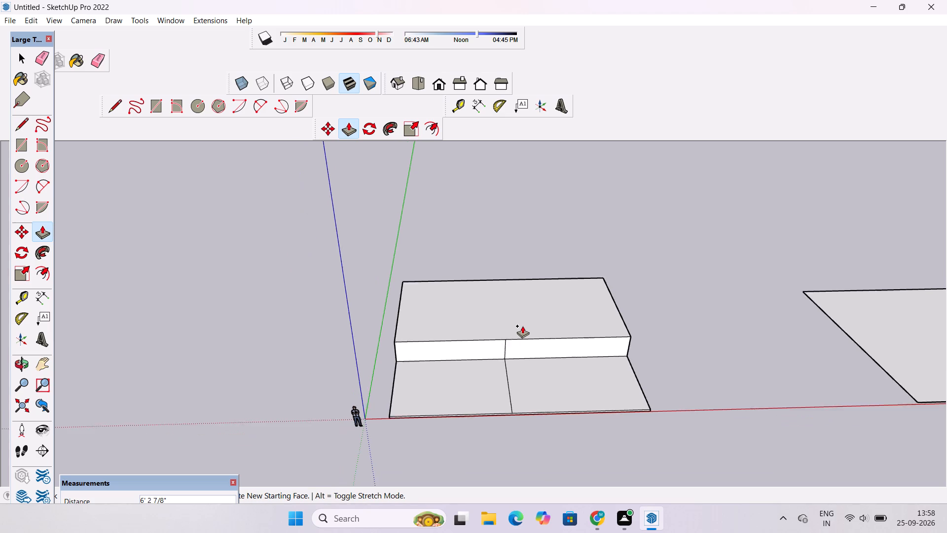
scroll(522, 326, "down", 3)
scroll(513, 303, "up", 5)
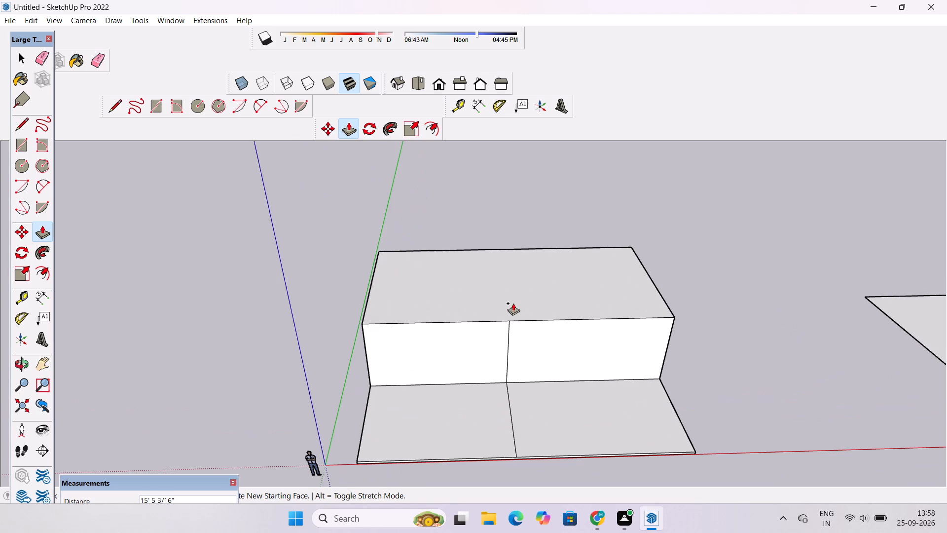
scroll(513, 292, "down", 7)
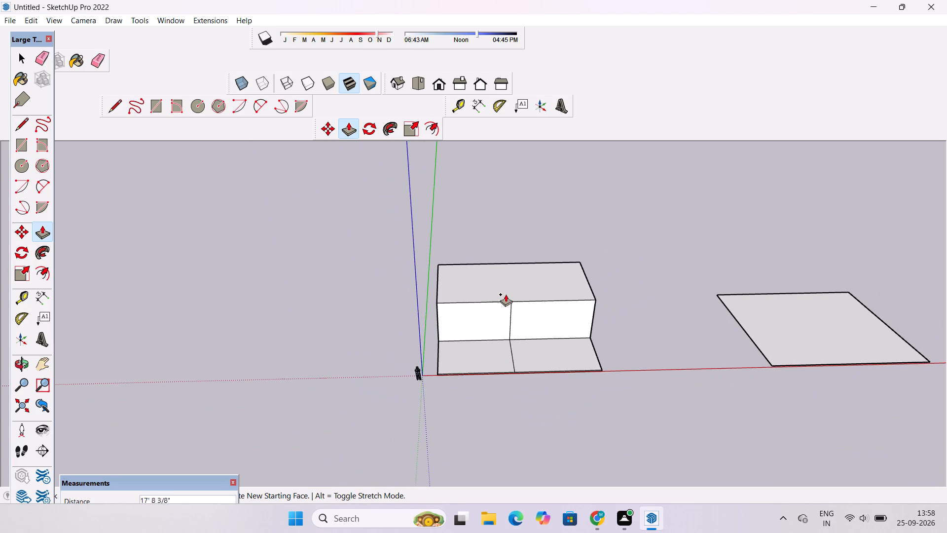
scroll(501, 297, "down", 1)
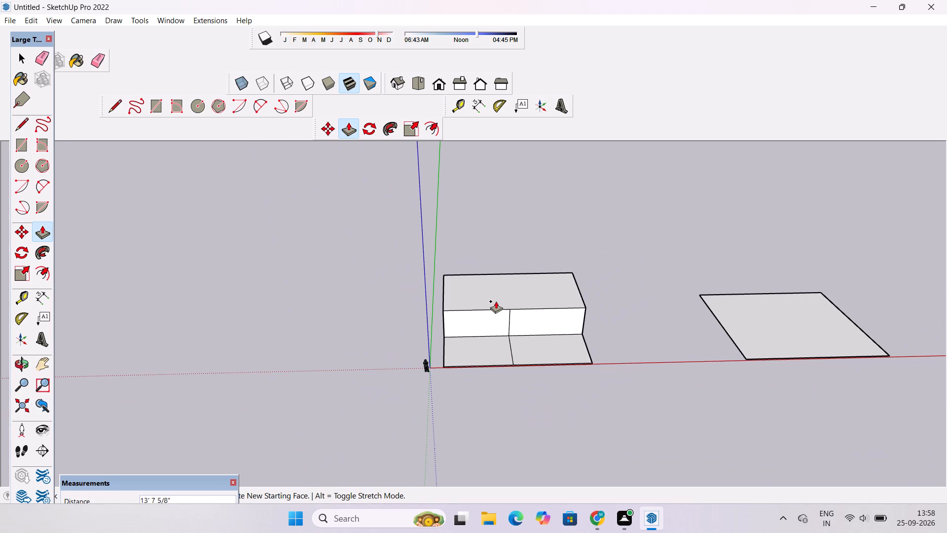
scroll(496, 301, "up", 3)
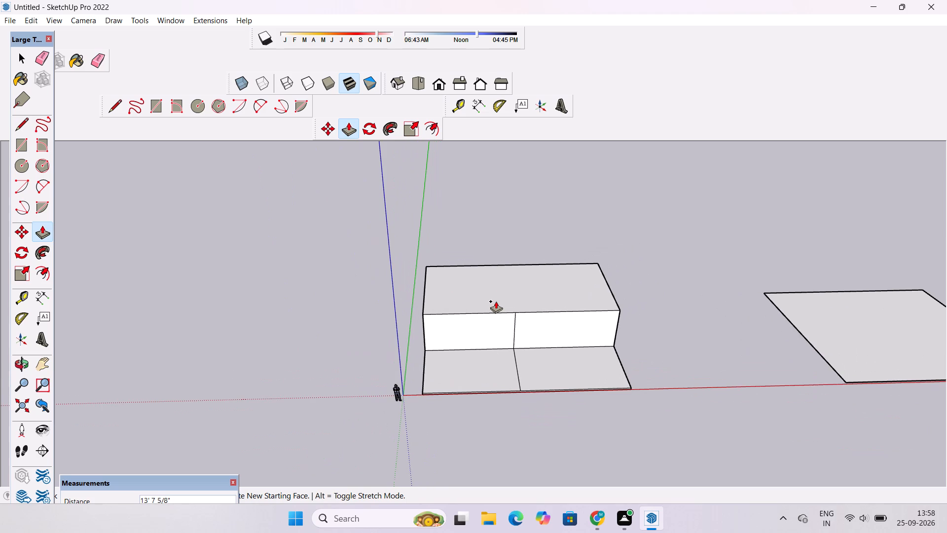
scroll(496, 301, "down", 7)
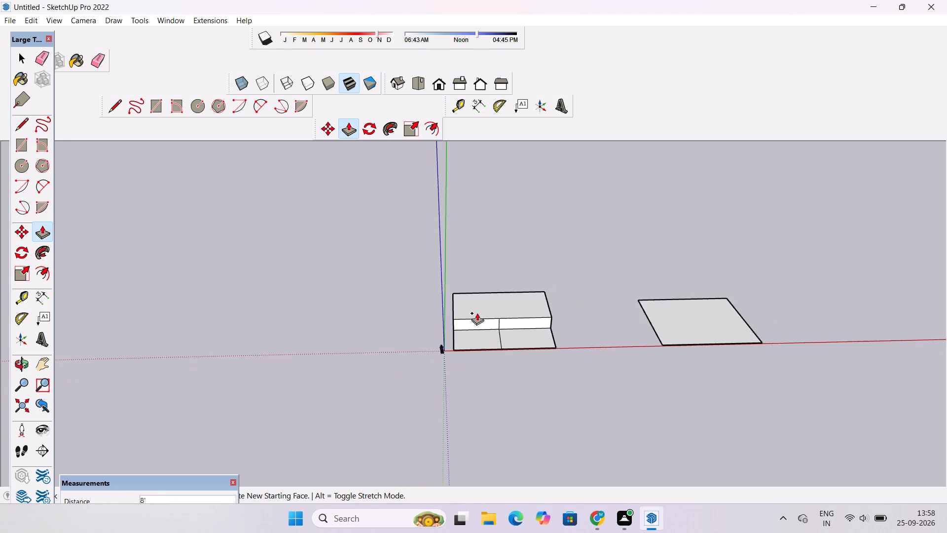
scroll(477, 313, "down", 2)
scroll(495, 303, "up", 9)
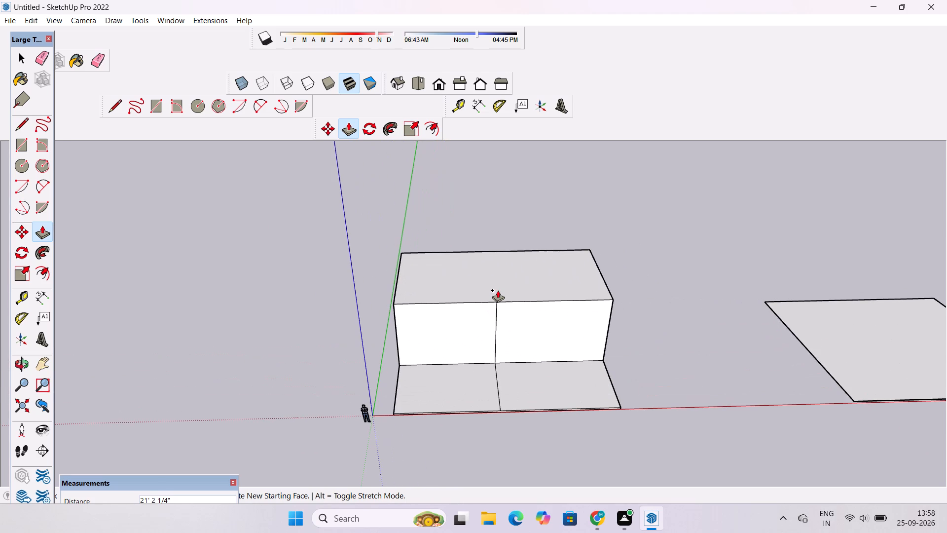
key("o")
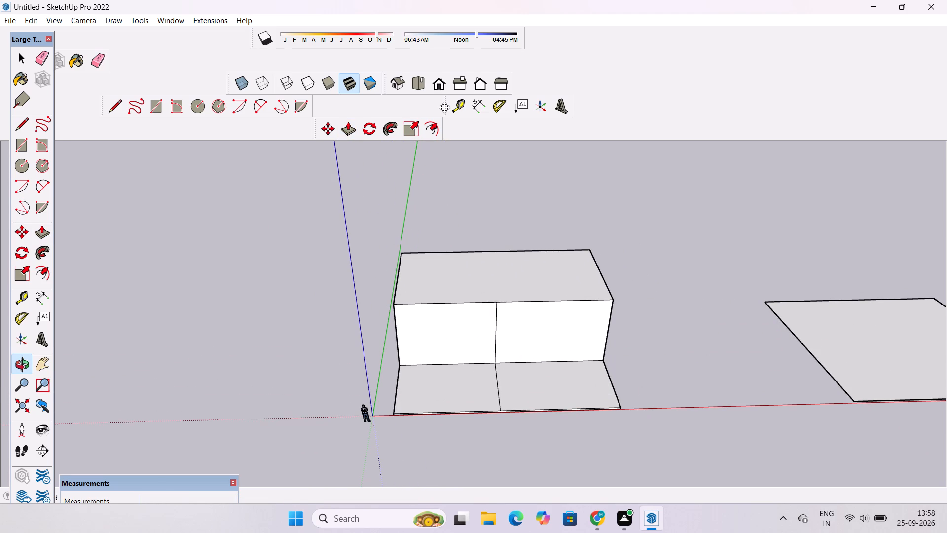
left_click(442, 92)
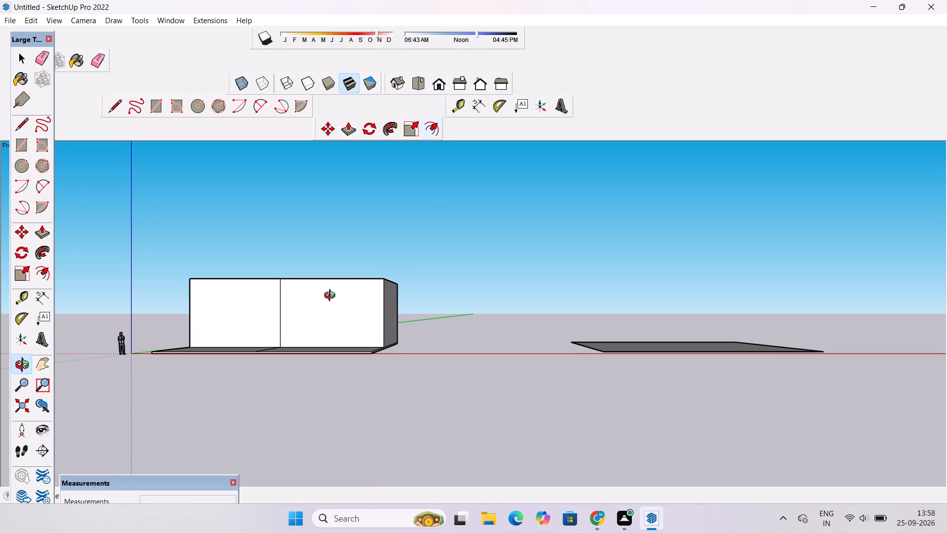
scroll(330, 297, "down", 3)
left_click_drag(315, 297, 473, 307, "shift")
left_click_drag(473, 314, 491, 362)
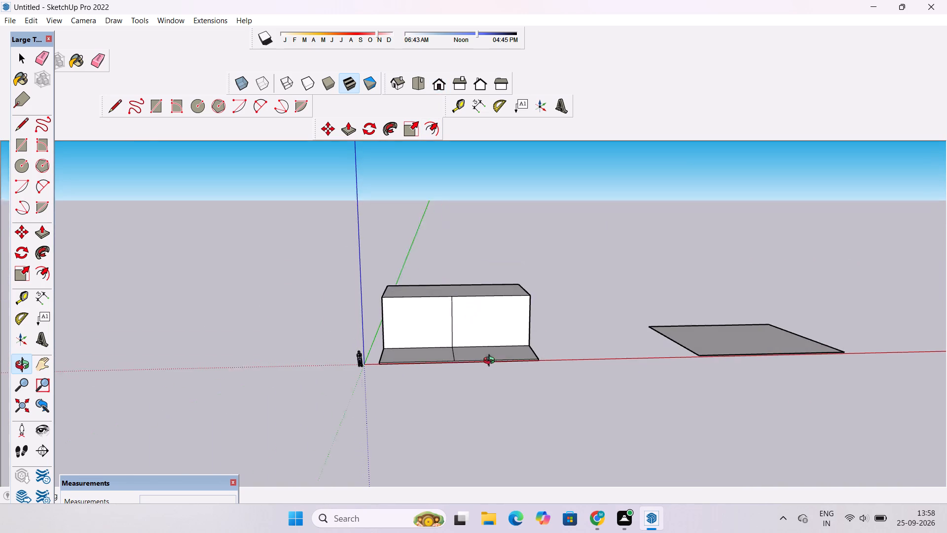
left_click_drag(491, 362, 492, 363)
left_click_drag(430, 332, 431, 342, "shift")
scroll(432, 345, "up", 1)
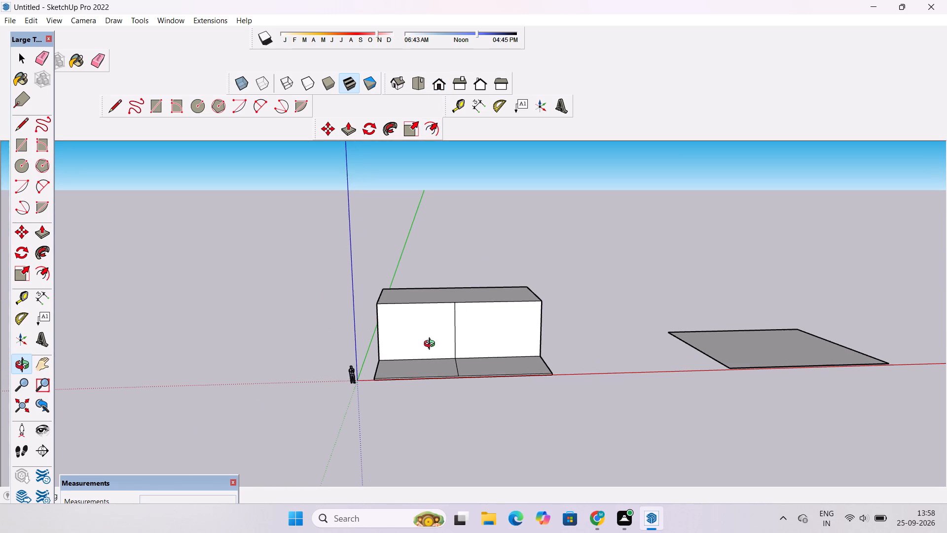
left_click_drag(432, 345, 431, 349, "shift")
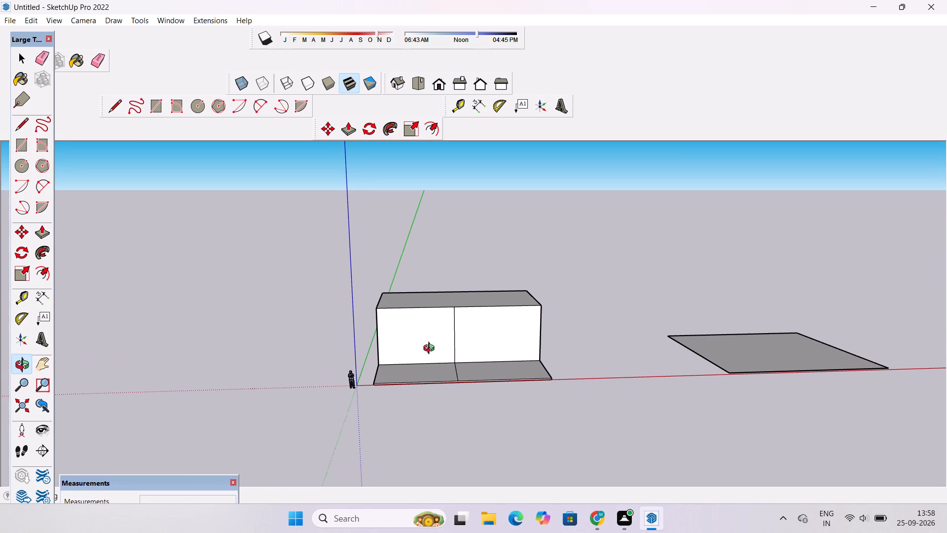
left_click(431, 349, "shift")
key("p")
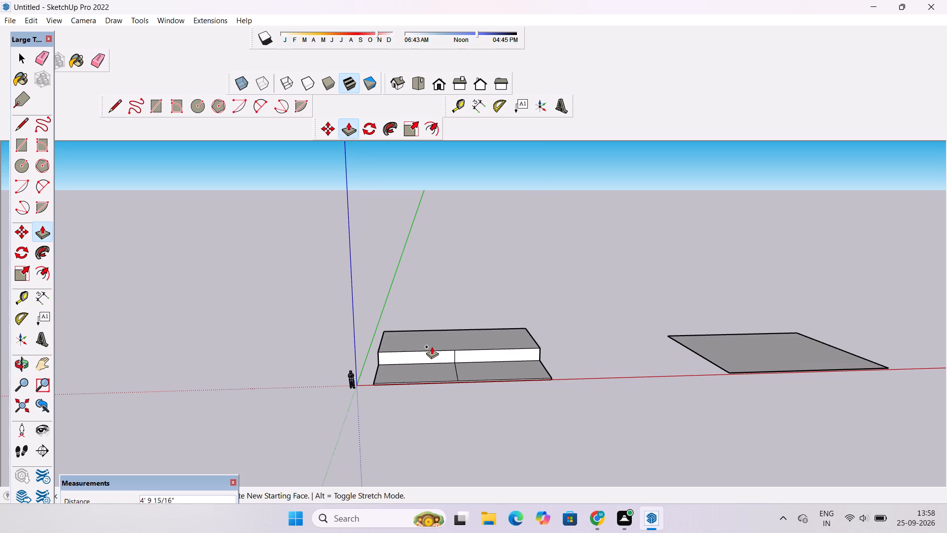
scroll(444, 312, "up", 1)
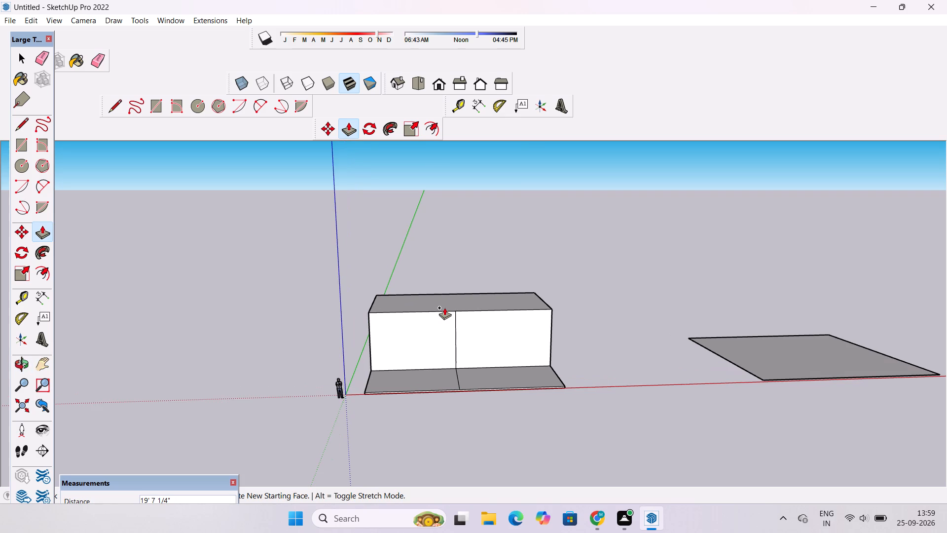
scroll(443, 304, "down", 1)
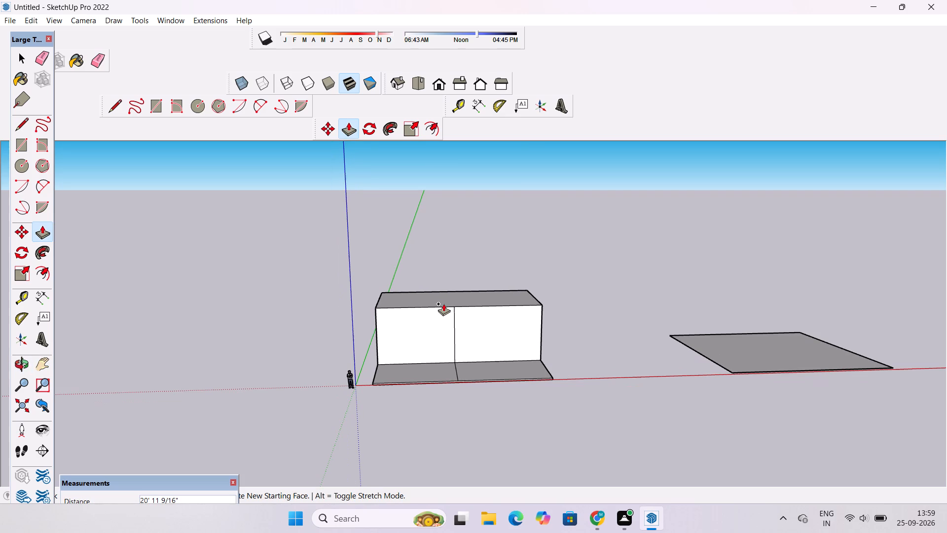
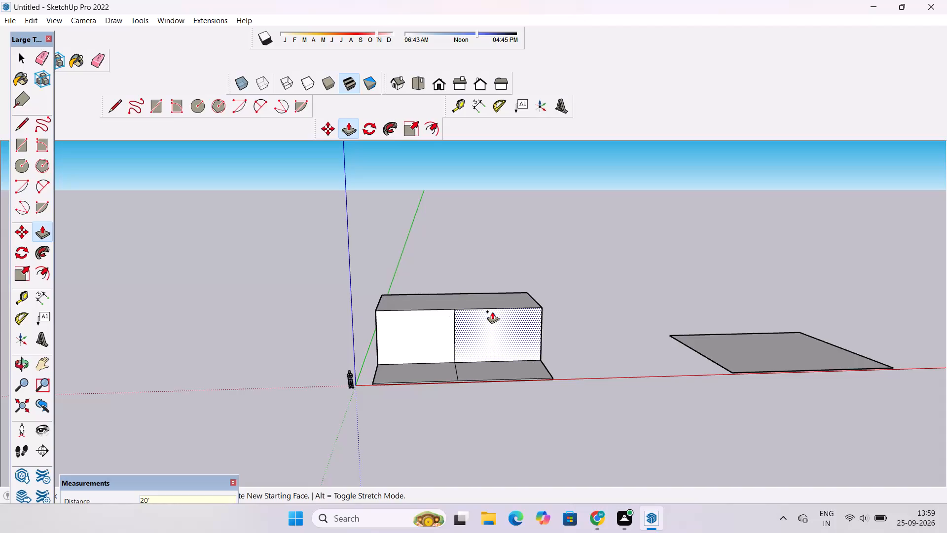
Inspect the raised block, the two front slab areas and the separate copy from low and overhead angles.
key("space")
scroll(492, 311, "down", 5)
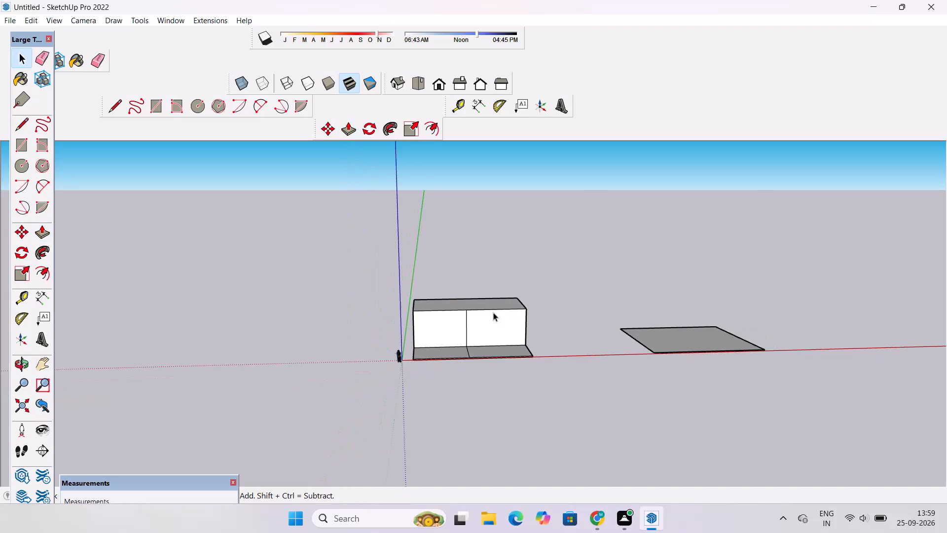
key("o")
scroll(493, 312, "down", 3)
left_click_drag(490, 318, 529, 439)
scroll(504, 331, "up", 7)
left_click_drag(476, 314, 436, 325, "shift")
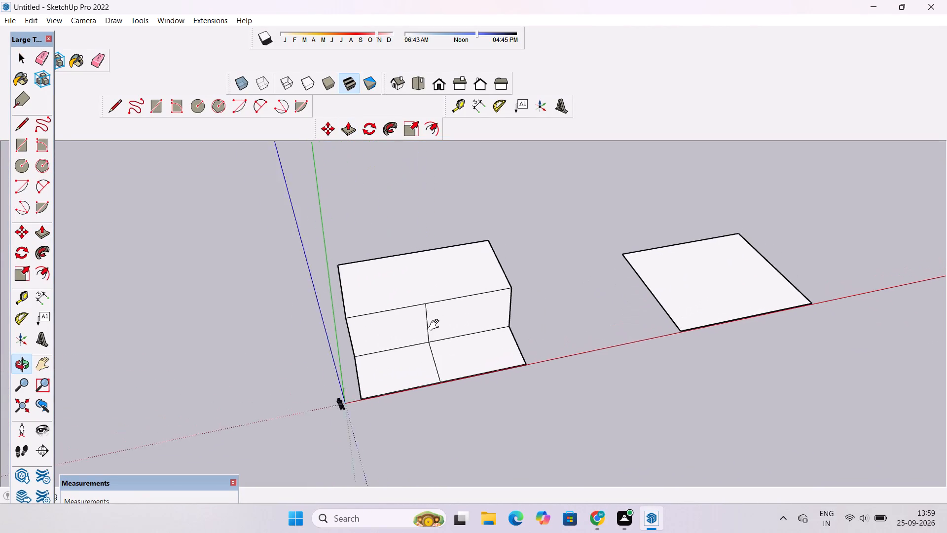
left_click_drag(436, 325, 432, 327, "shift")
scroll(429, 327, "down", 4)
left_click_drag(434, 342, 432, 318)
scroll(432, 315, "up", 4)
scroll(432, 315, "down", 1)
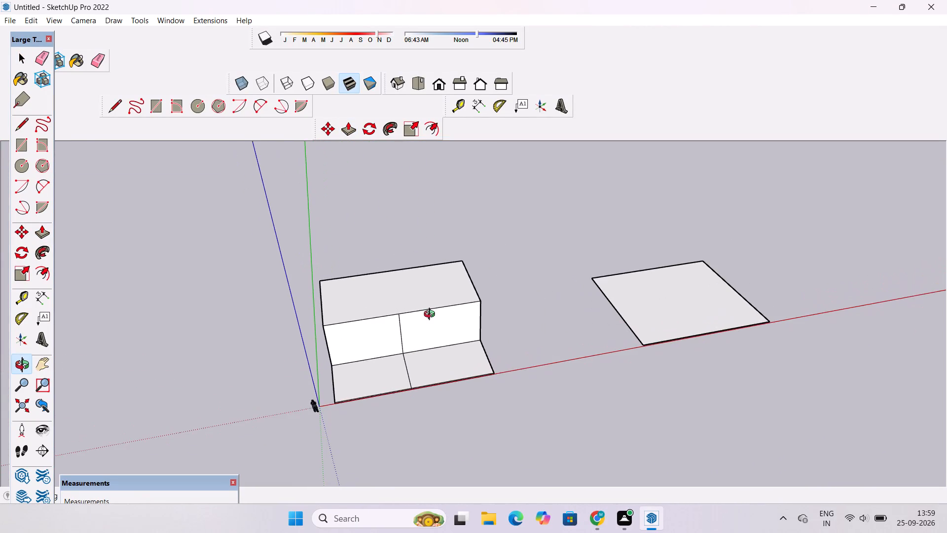
left_click_drag(432, 315, 432, 330, "shift")
scroll(432, 330, "up", 1)
scroll(432, 330, "down", 2)
left_click_drag(420, 334, 417, 444)
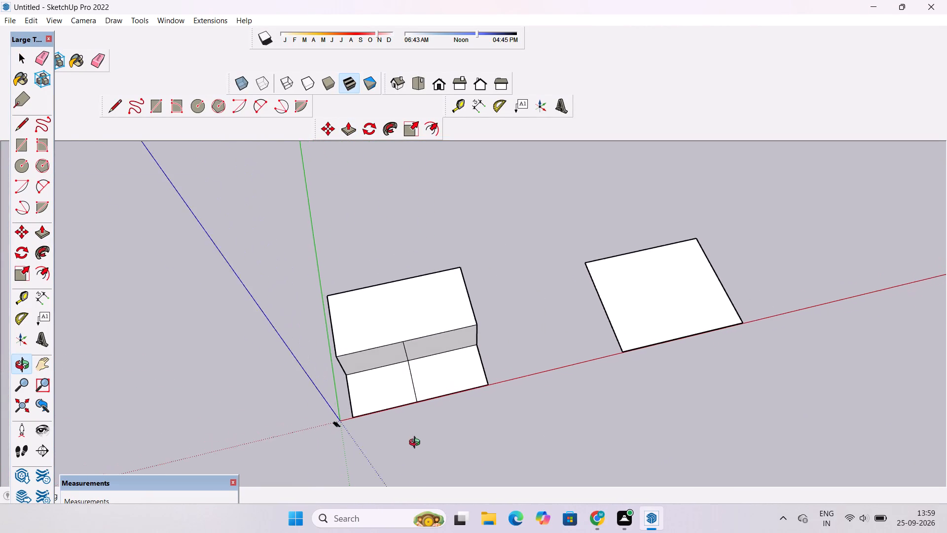
left_click_drag(417, 444, 415, 449)
left_click_drag(386, 392, 407, 391)
left_click_drag(407, 391, 452, 382, "shift")
scroll(413, 370, "up", 4)
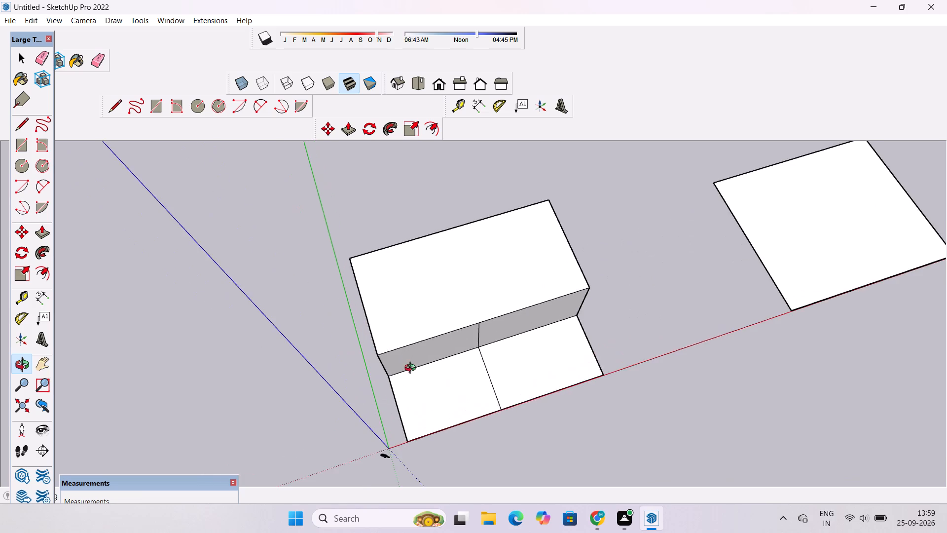
left_click_drag(424, 383, 390, 373)
left_click_drag(407, 380, 413, 362, "shift")
Place a guide line 1.5' inside the outer side edge of the front area nearest the origin.
key("t")
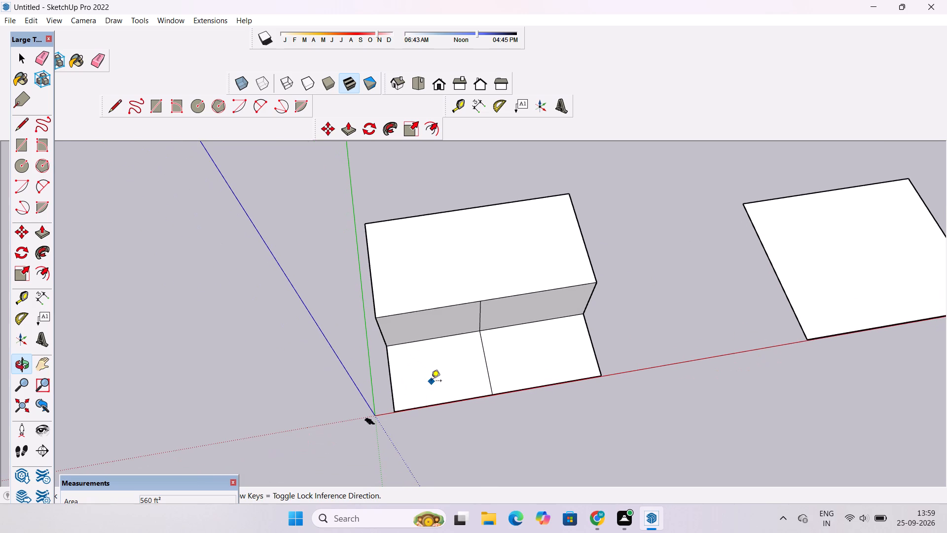
left_click(392, 378)
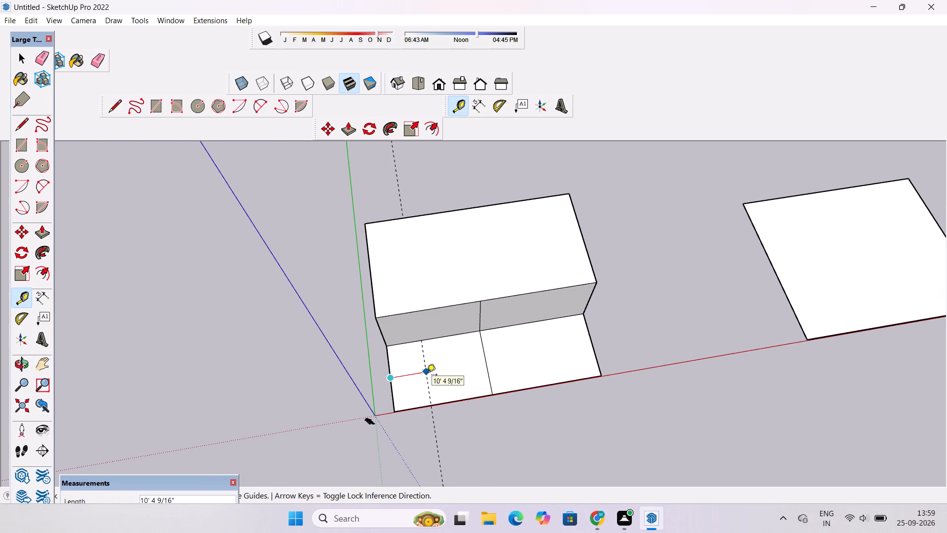
type("1.5''")
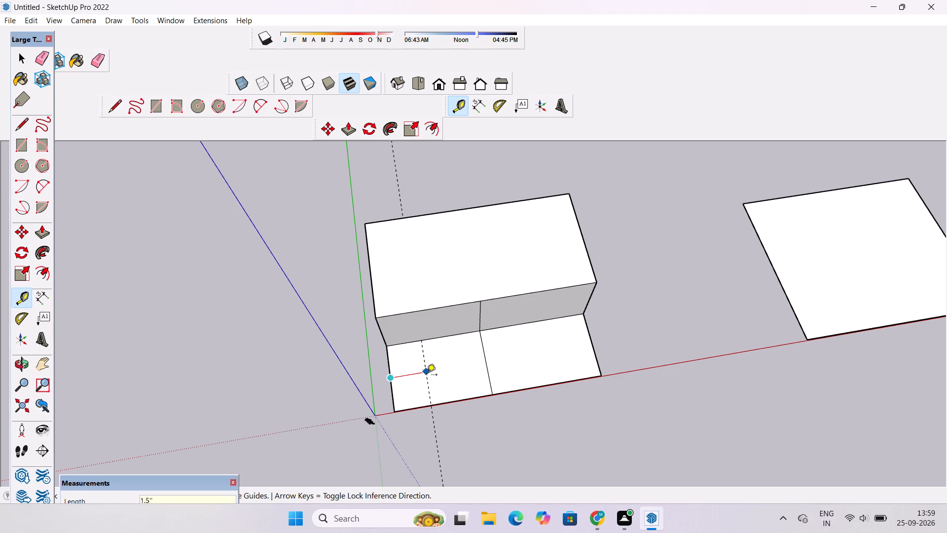
key("BackSpace")
key("apostrophe")
key("Return")
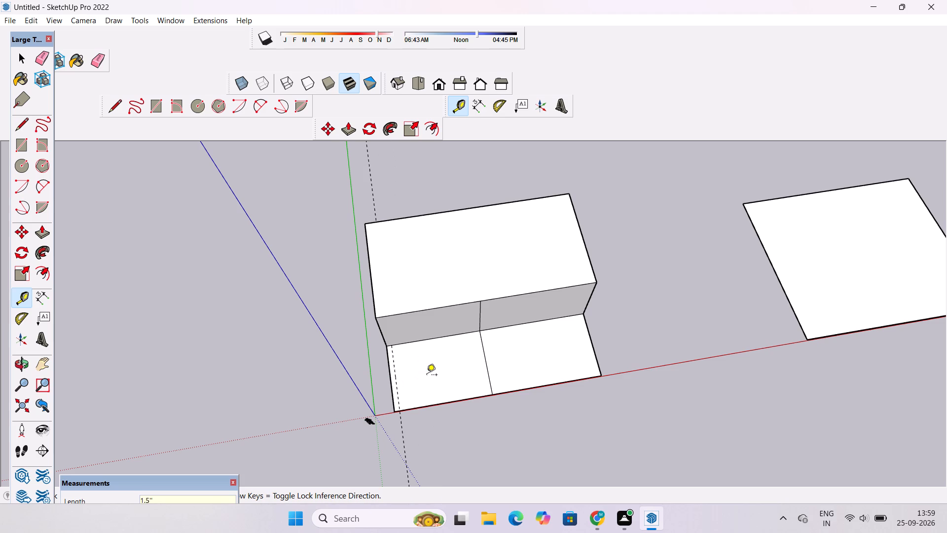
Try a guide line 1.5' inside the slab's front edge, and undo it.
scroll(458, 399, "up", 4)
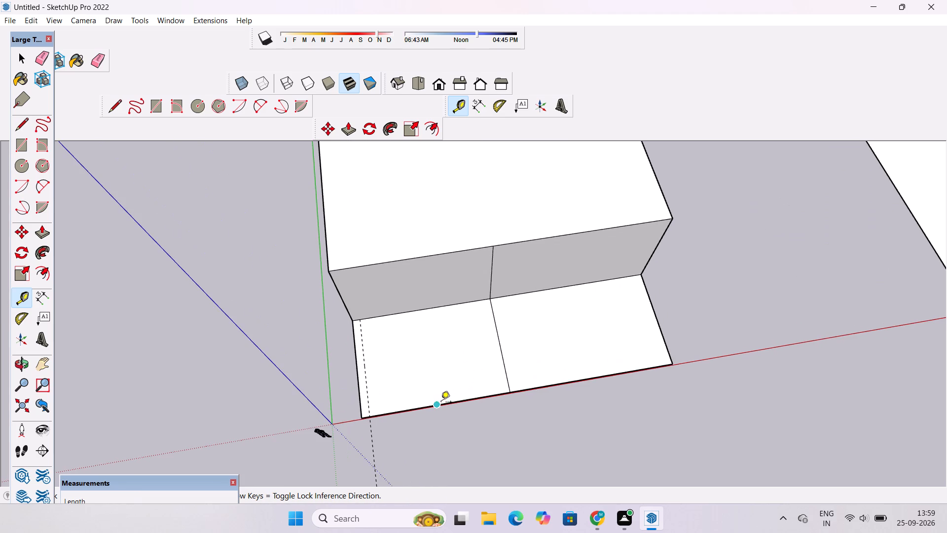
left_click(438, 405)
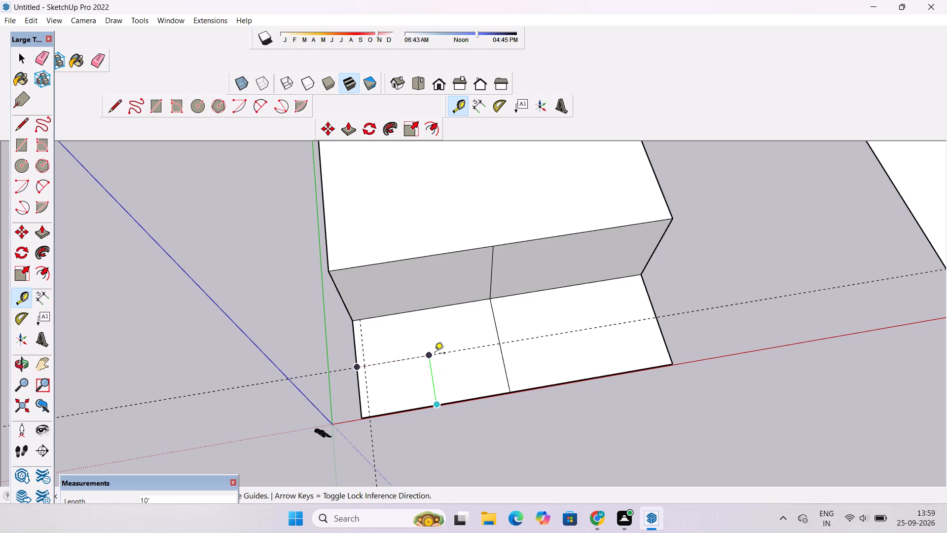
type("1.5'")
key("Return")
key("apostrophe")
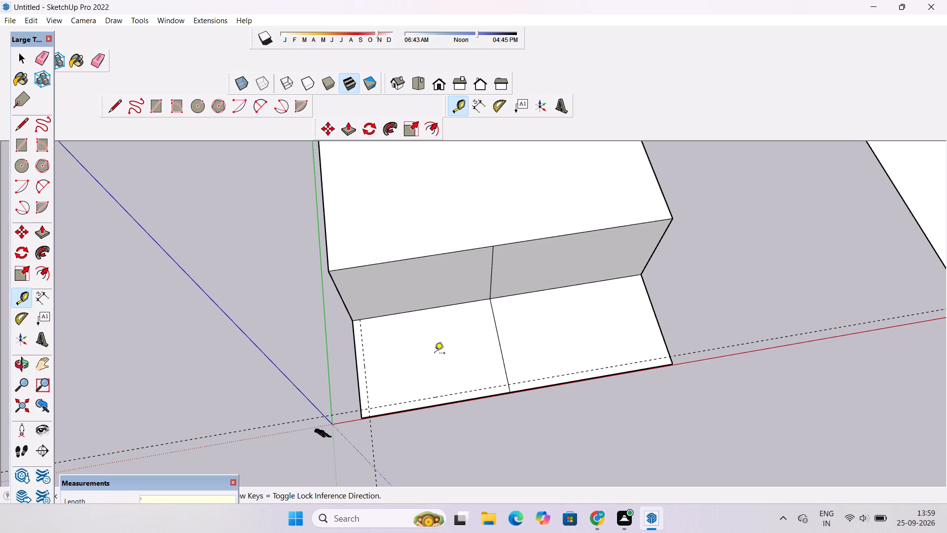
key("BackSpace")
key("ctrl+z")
Place a guide line parallel to the slab's front edge, offset 1.5' inward.
left_click(438, 405)
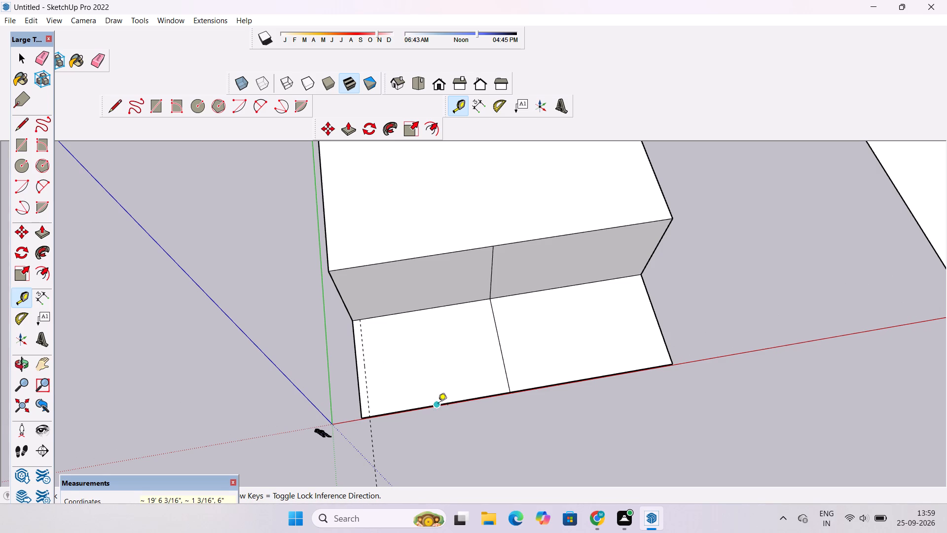
type("1.5'")
key("Return")
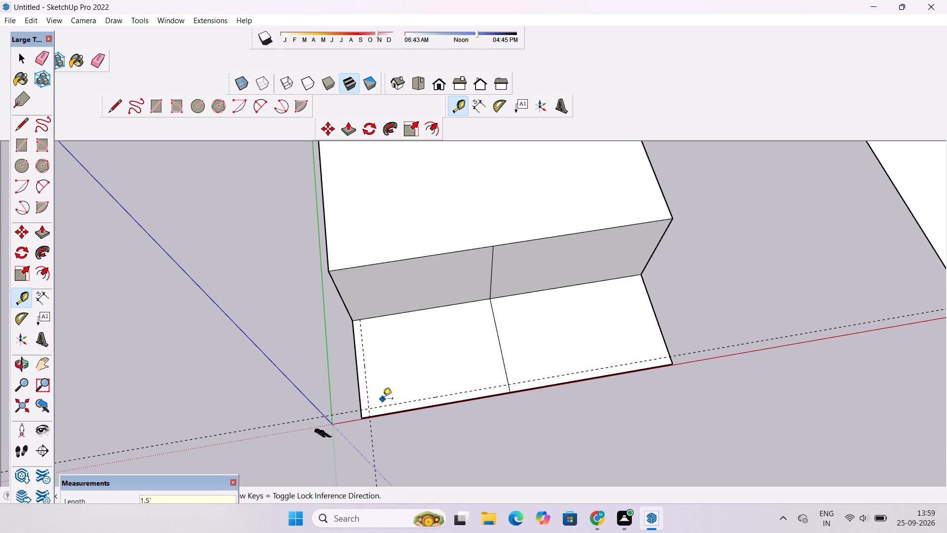
Examine the two guide lines on the slab's front areas and where they cross near the corner.
scroll(374, 402, "down", 2)
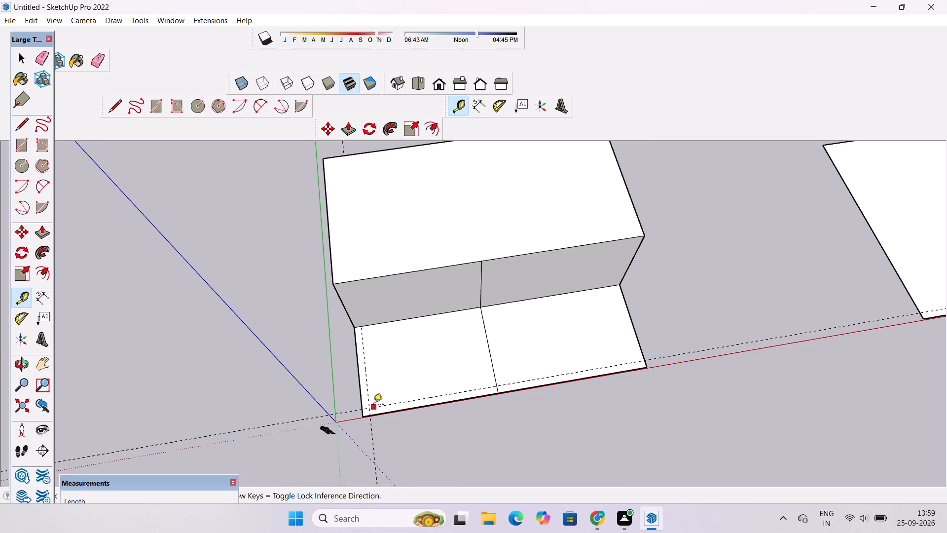
scroll(437, 394, "down", 1)
scroll(633, 343, "up", 5)
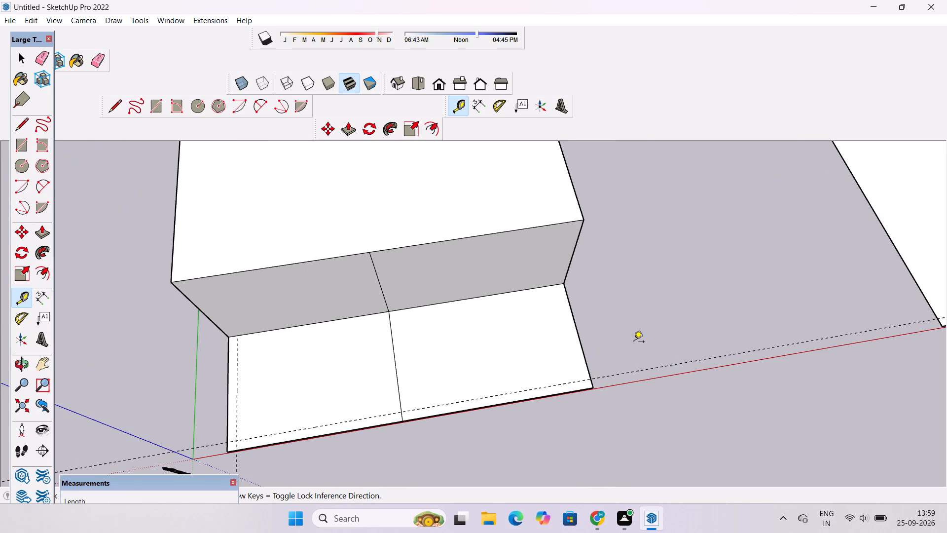
key("space")
scroll(634, 345, "down", 1)
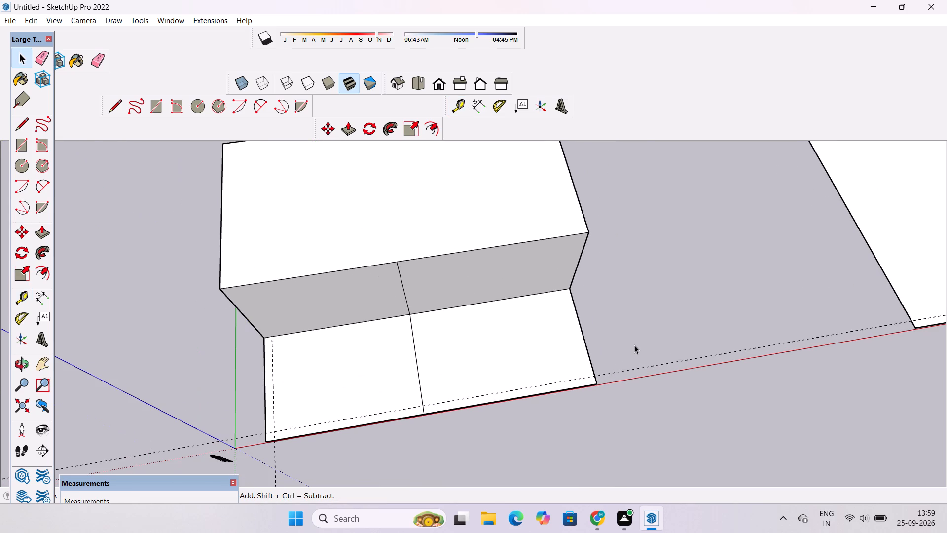
key("o")
scroll(635, 350, "down", 3)
scroll(486, 434, "up", 4)
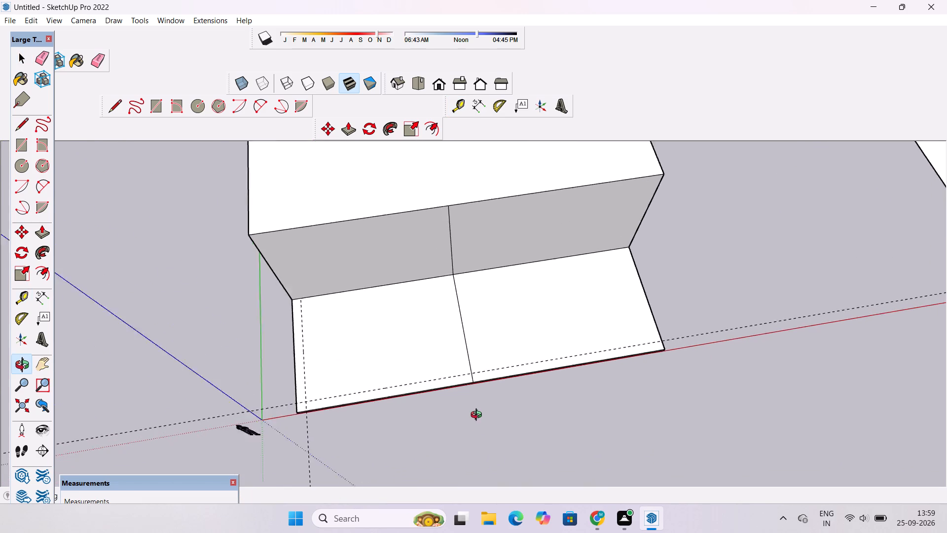
scroll(478, 416, "up", 1)
scroll(475, 403, "down", 6)
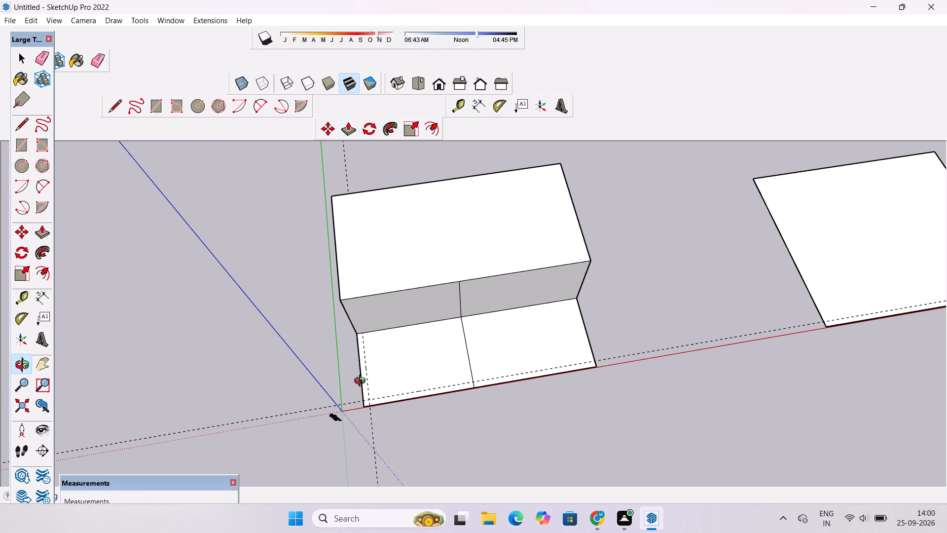
scroll(492, 398, "up", 3)
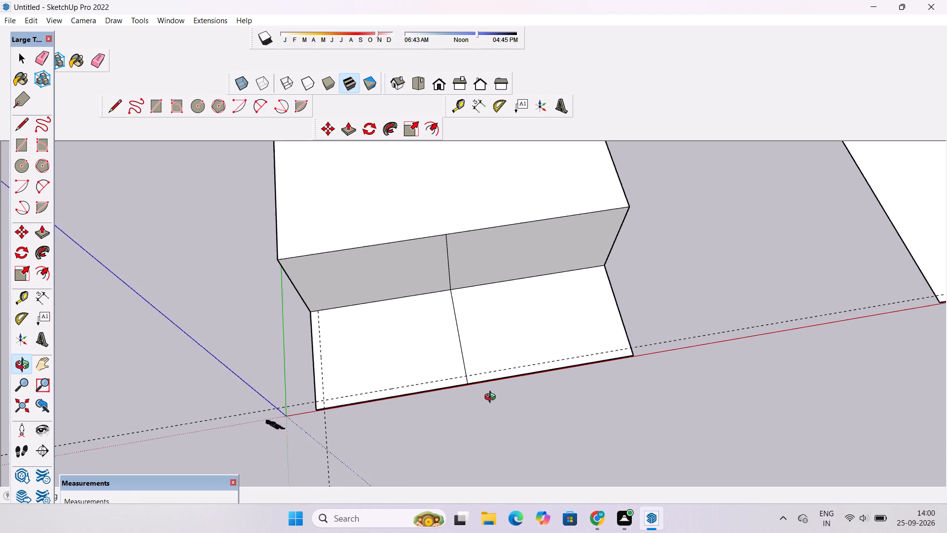
scroll(492, 398, "up", 1)
scroll(492, 398, "down", 4)
scroll(491, 402, "up", 5)
left_click(491, 410)
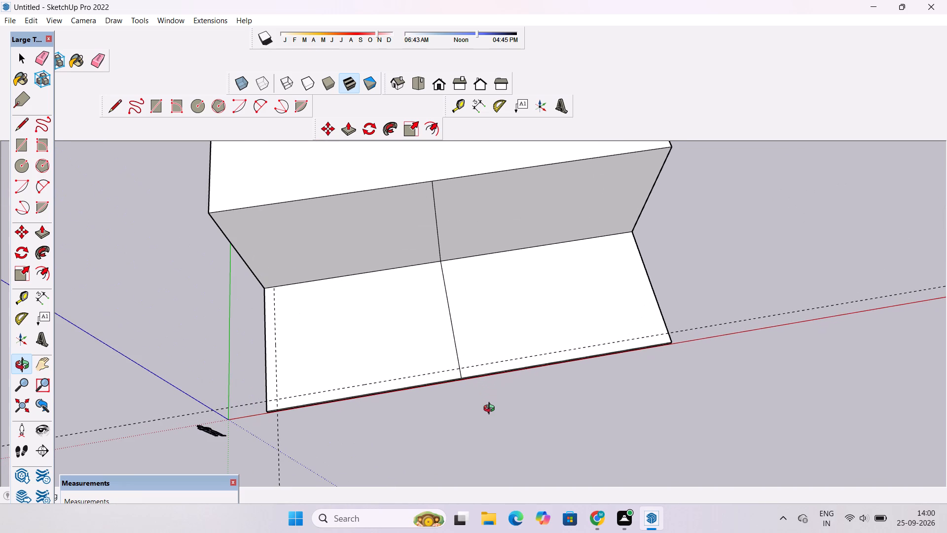
Erase the vertical line dividing the front face of the raised block.
left_click_drag(479, 396, 416, 444, "shift")
left_click_drag(416, 445, 411, 407)
left_click_drag(410, 401, 419, 412, "shift")
left_click_drag(422, 419, 436, 381)
left_click_drag(436, 381, 439, 410, "shift")
scroll(439, 410, "up", 1)
key("e")
left_click_drag(400, 300, 396, 300)
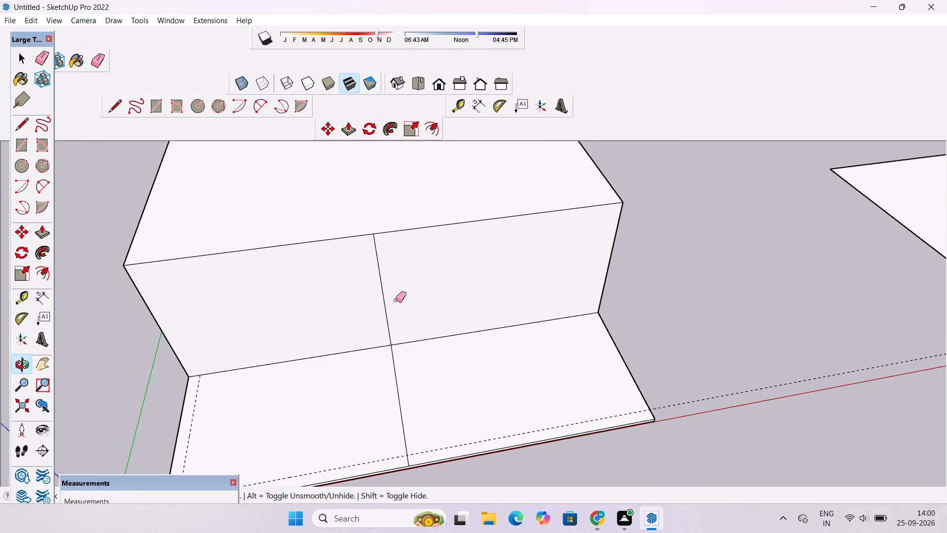
left_click_drag(396, 300, 383, 313)
scroll(383, 313, "down", 5)
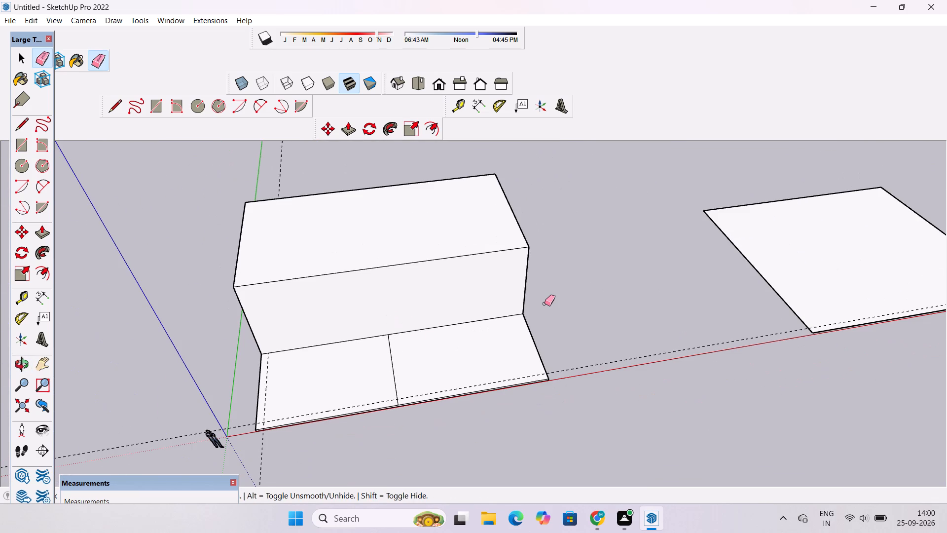
scroll(545, 304, "up", 4)
scroll(545, 304, "down", 3)
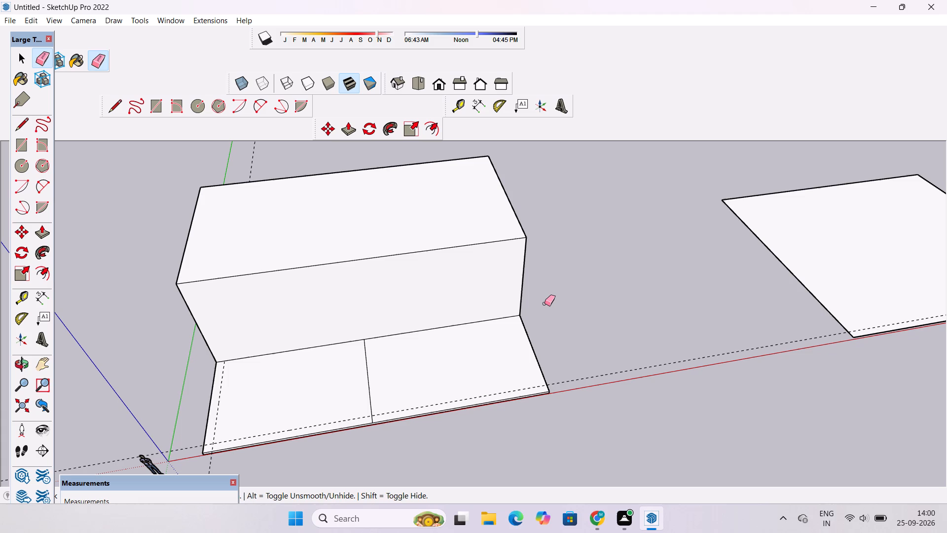
key("space")
Examine the block's undivided front face and the front slab areas with their guides from several angles.
type("o")
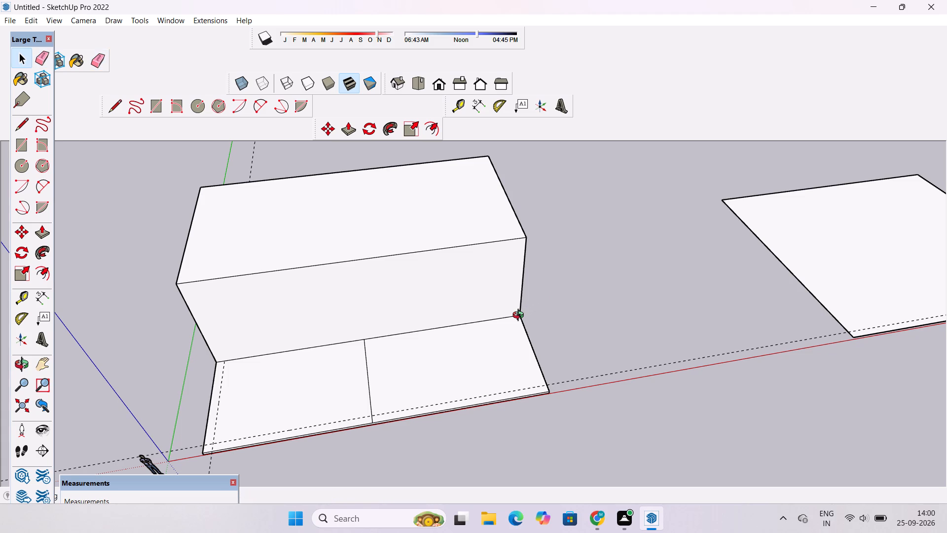
scroll(520, 316, "down", 1)
scroll(437, 343, "up", 4)
scroll(437, 343, "down", 1)
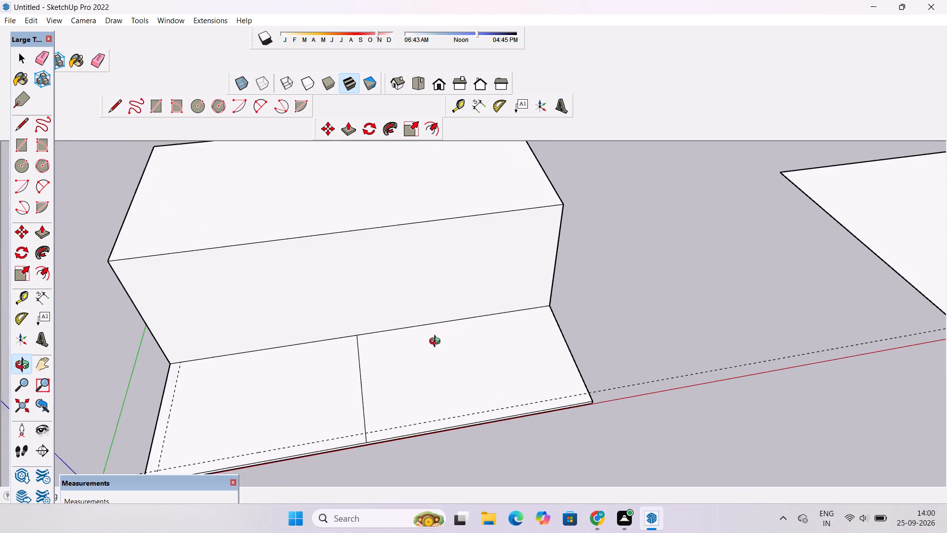
scroll(437, 343, "down", 3)
scroll(437, 343, "up", 3)
scroll(437, 341, "down", 6)
left_click_drag(450, 330, 448, 379)
scroll(363, 402, "up", 1)
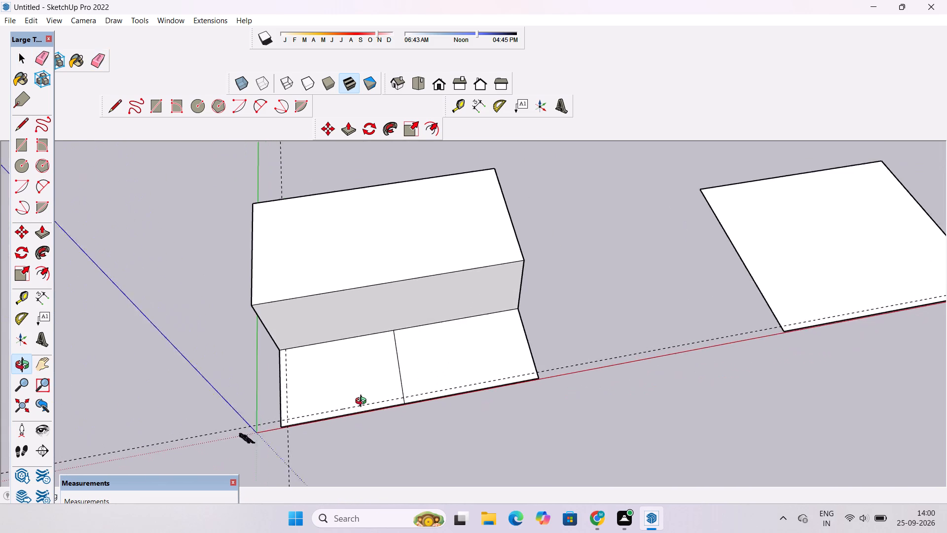
scroll(363, 402, "up", 2)
scroll(363, 402, "down", 1)
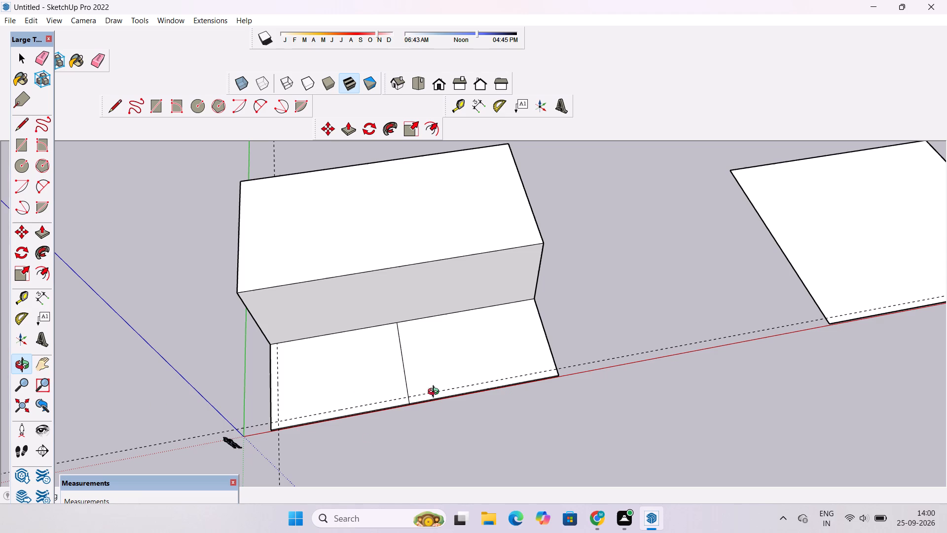
scroll(372, 319, "down", 1)
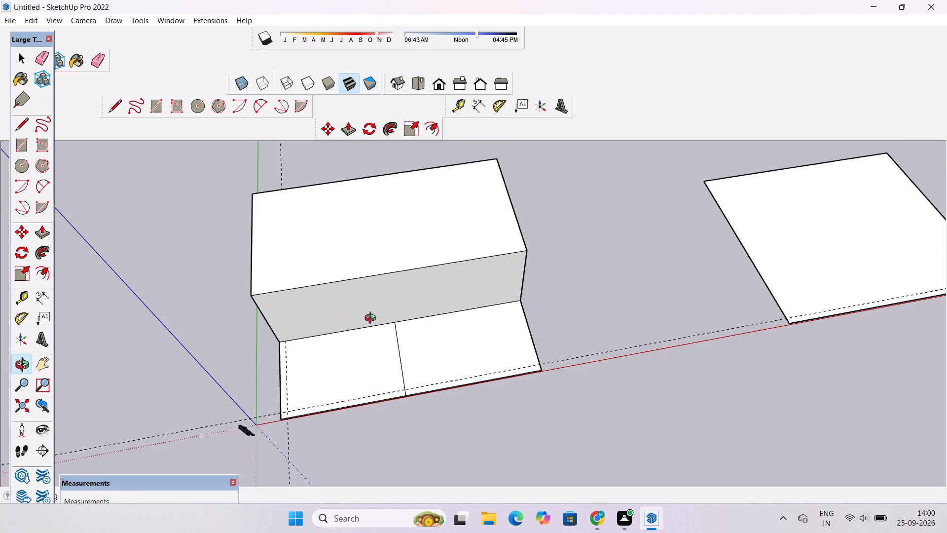
scroll(372, 319, "down", 2)
scroll(373, 342, "up", 2)
scroll(373, 342, "down", 2)
left_click_drag(373, 352, 373, 374)
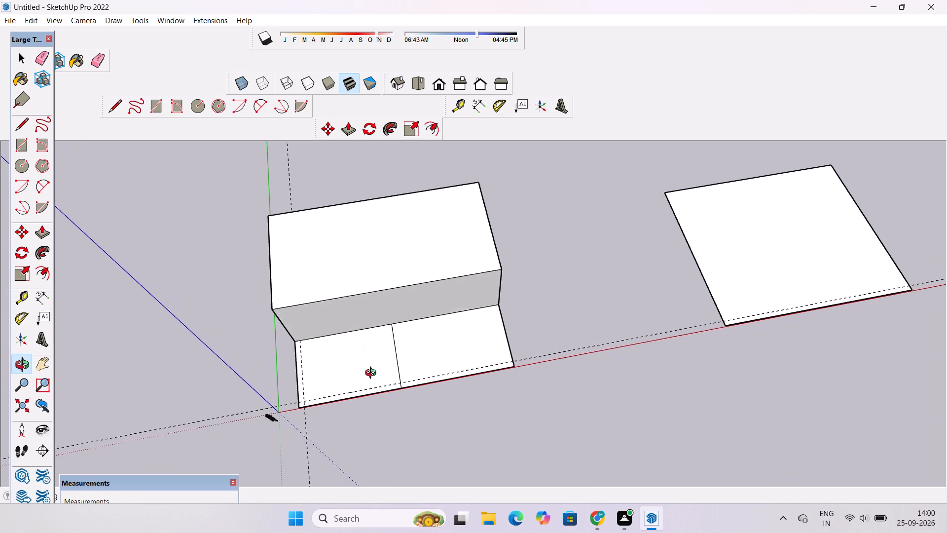
left_click_drag(373, 374, 370, 388)
scroll(369, 386, "down", 4)
scroll(368, 384, "up", 3)
left_click_drag(364, 409, 364, 371)
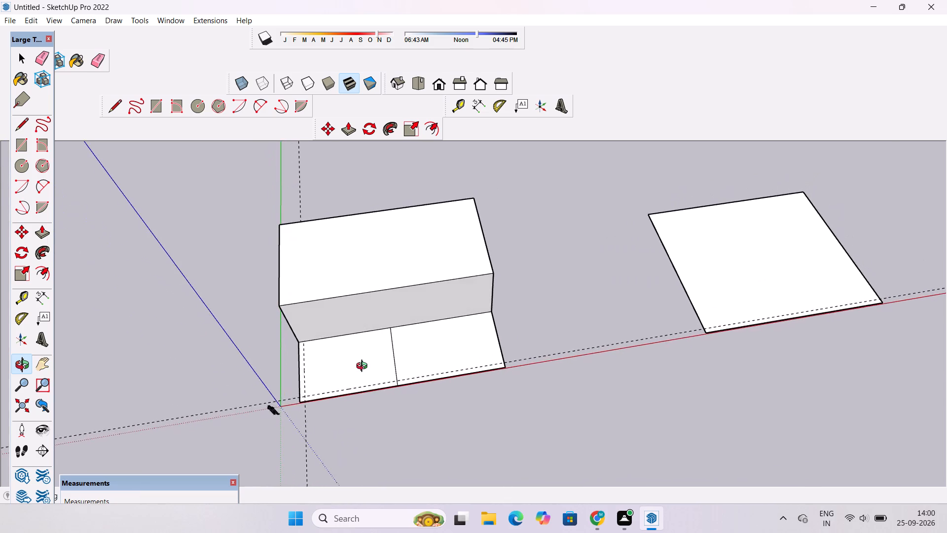
scroll(364, 366, "up", 4)
left_click_drag(386, 388, 391, 378)
scroll(395, 366, "up", 4)
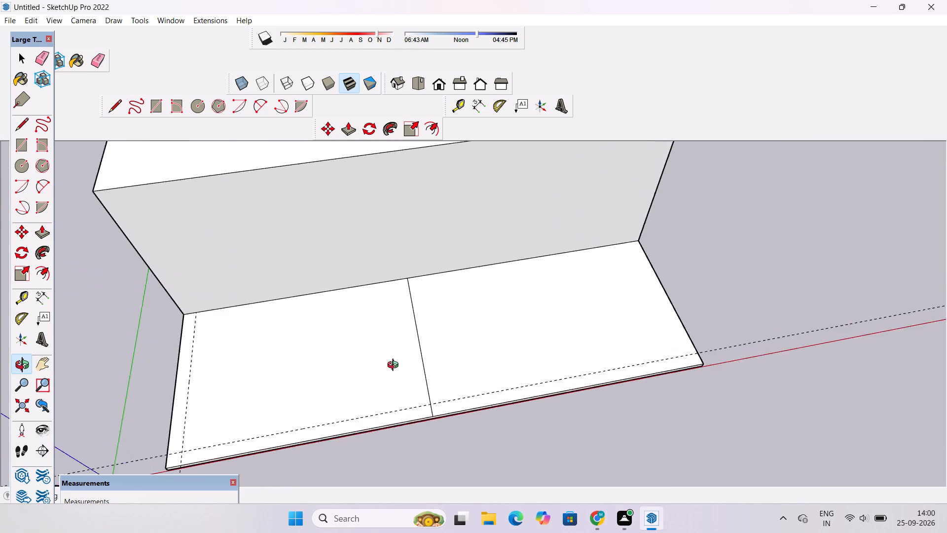
scroll(395, 366, "up", 9)
scroll(395, 366, "down", 9)
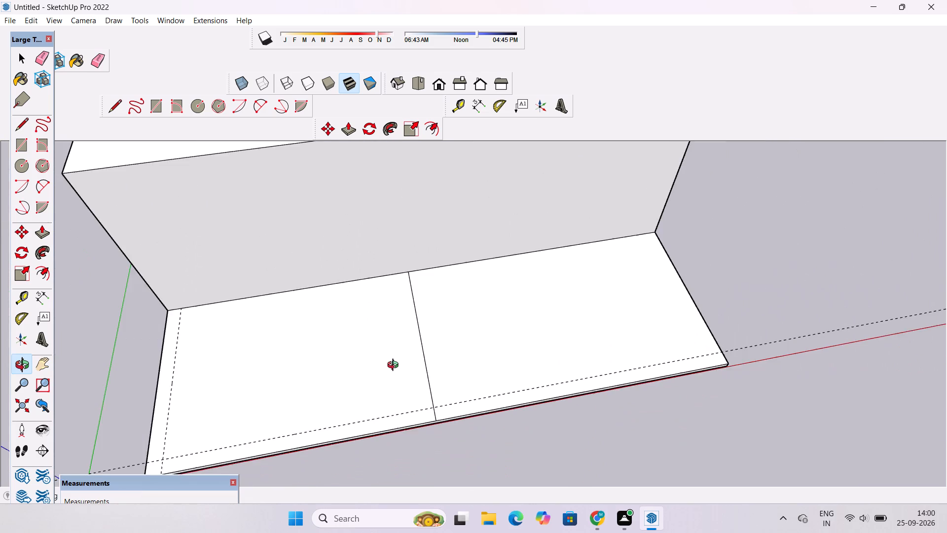
scroll(395, 366, "down", 11)
left_click_drag(404, 372, 408, 410)
scroll(401, 409, "up", 4)
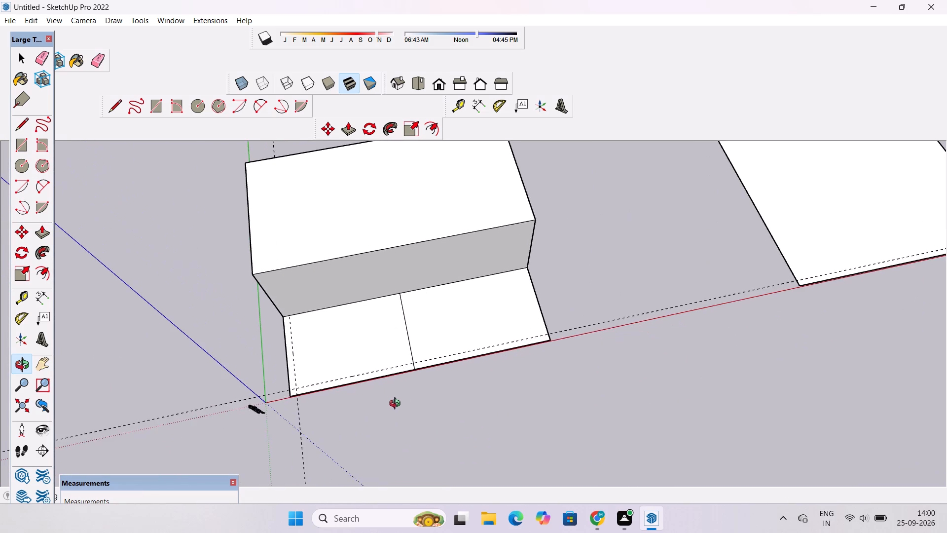
Examine the two guides on the raised block's front slab areas and their crossing near the origin corner.
scroll(395, 398, "up", 3)
scroll(395, 398, "down", 9)
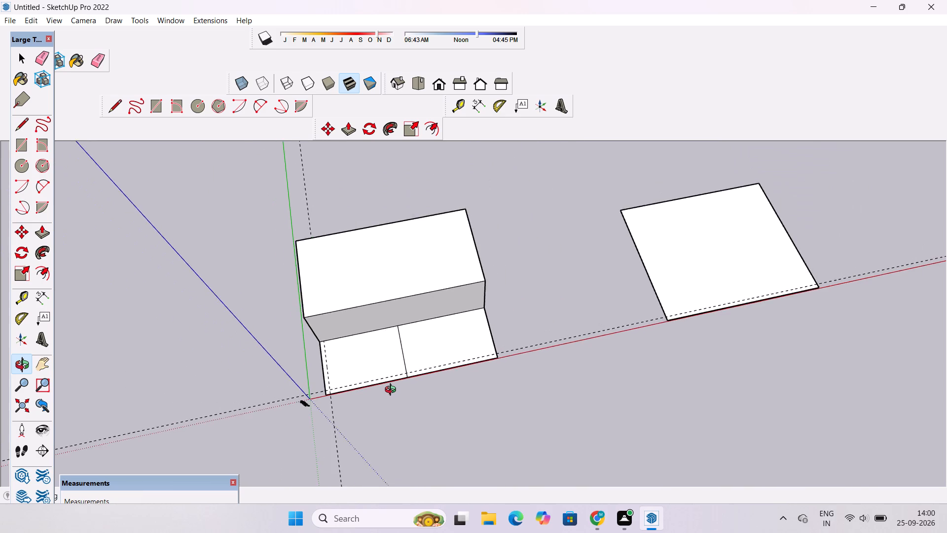
scroll(393, 391, "down", 2)
scroll(393, 391, "up", 7)
left_click_drag(416, 381, 393, 388)
scroll(389, 384, "down", 2)
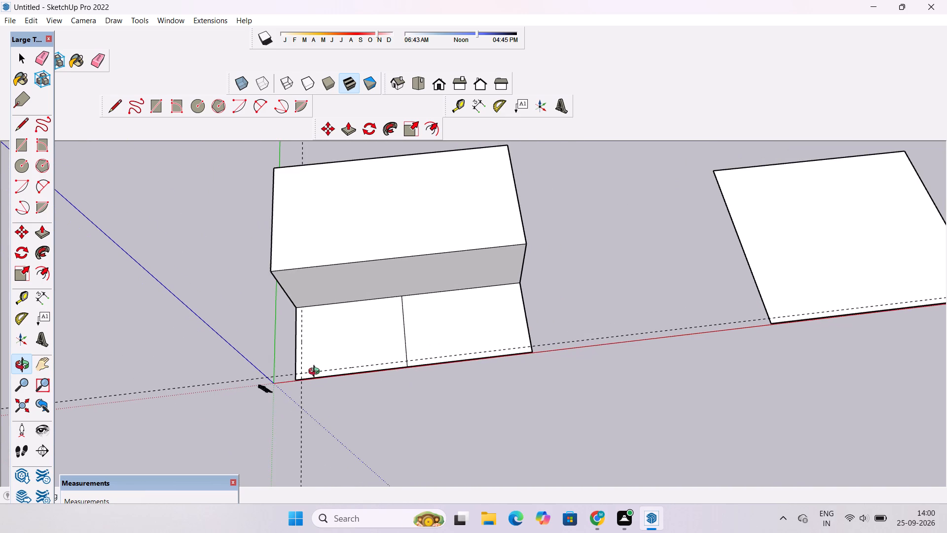
scroll(316, 373, "up", 2)
scroll(316, 373, "down", 1)
scroll(316, 373, "up", 2)
left_click_drag(316, 373, 362, 374, "shift")
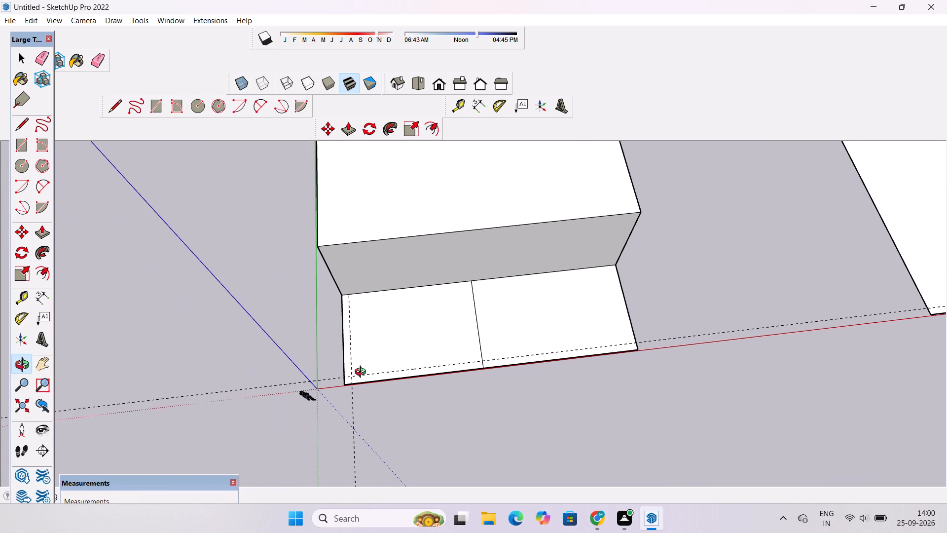
scroll(363, 372, "down", 4)
scroll(362, 372, "up", 6)
scroll(362, 372, "down", 5)
scroll(362, 372, "up", 5)
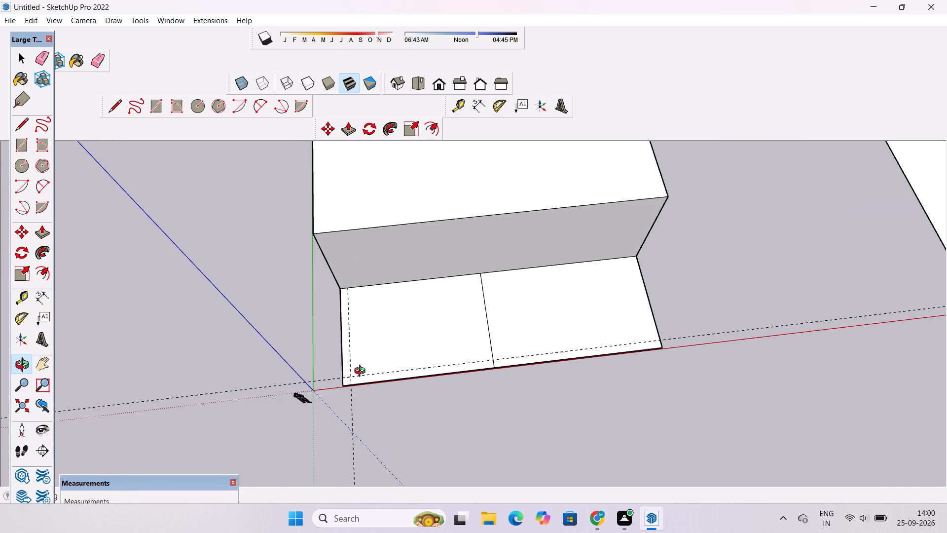
scroll(362, 372, "up", 15)
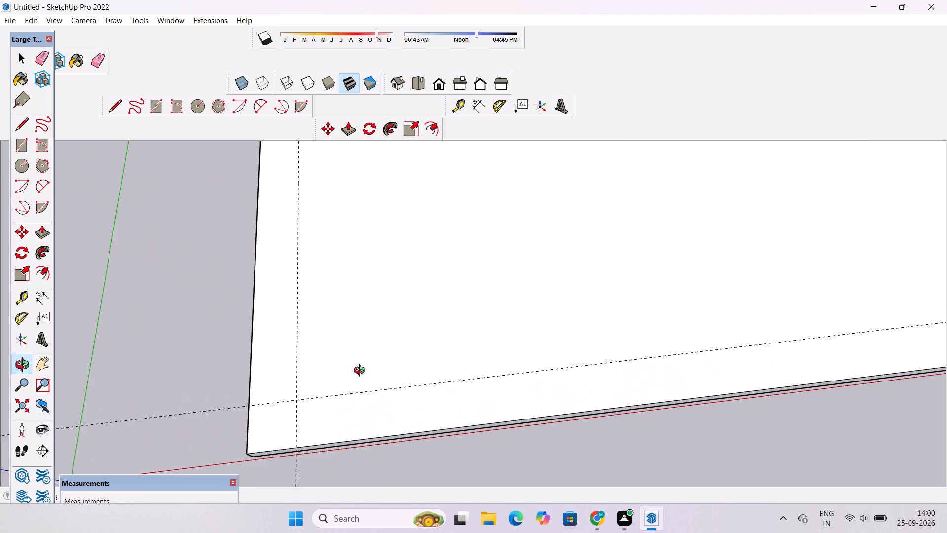
scroll(359, 377, "down", 5)
scroll(338, 383, "up", 3)
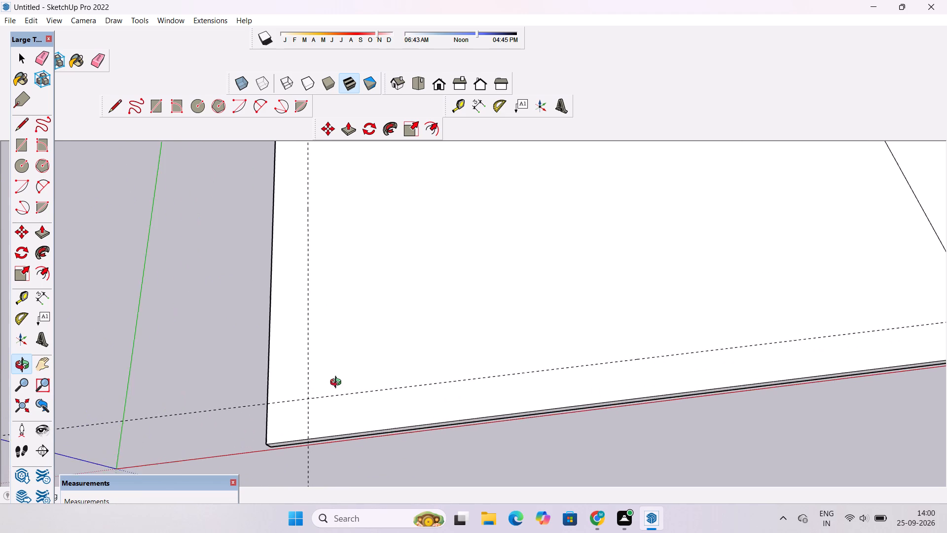
scroll(338, 383, "down", 4)
left_click_drag(338, 372, 322, 381, "shift")
scroll(322, 381, "down", 6)
left_click_drag(322, 381, 335, 403)
scroll(334, 395, "down", 2)
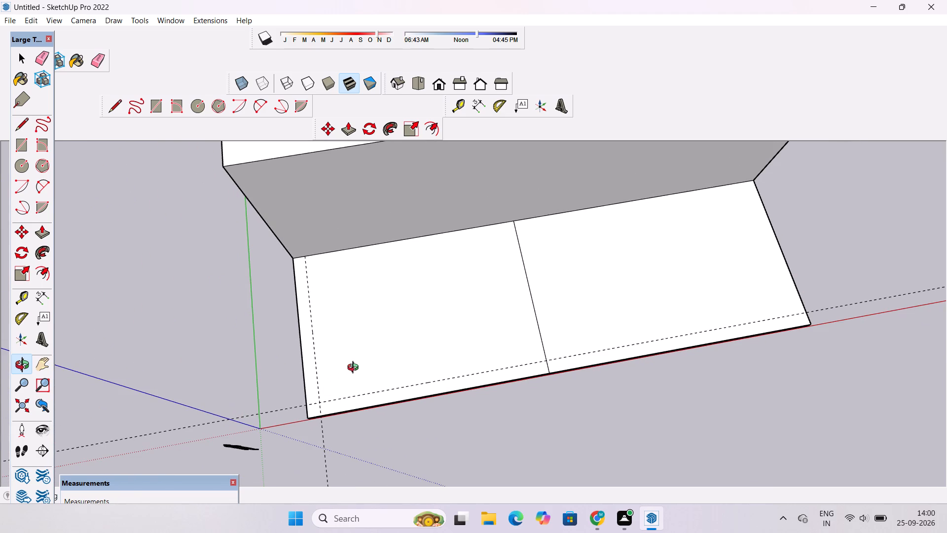
scroll(352, 369, "down", 4)
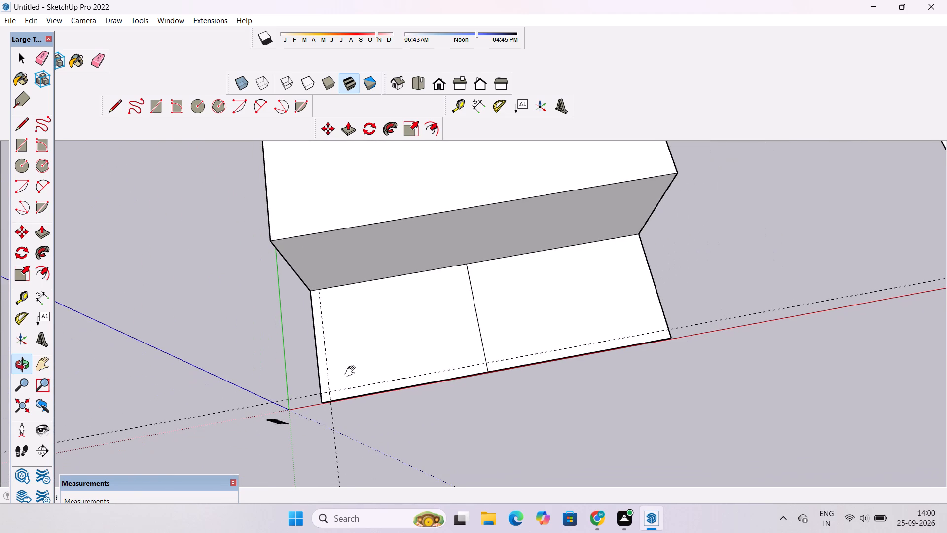
left_click(352, 372, "shift")
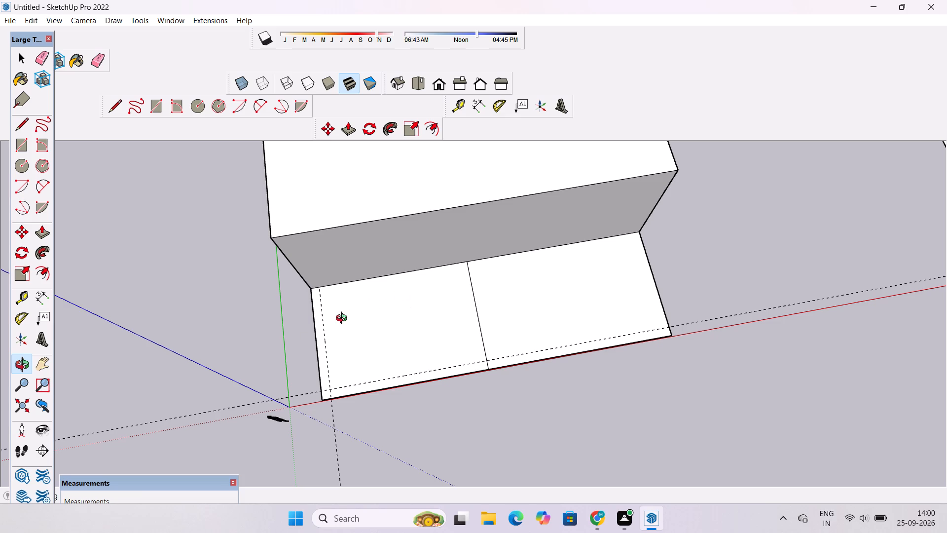
scroll(339, 328, "down", 6)
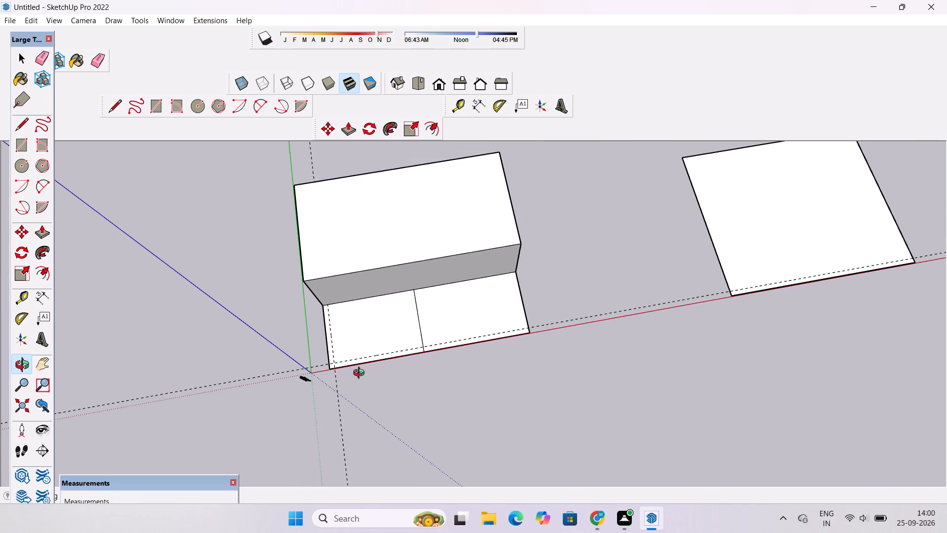
left_click_drag(361, 374, 361, 346)
scroll(345, 353, "up", 3)
left_click_drag(315, 359, 324, 378)
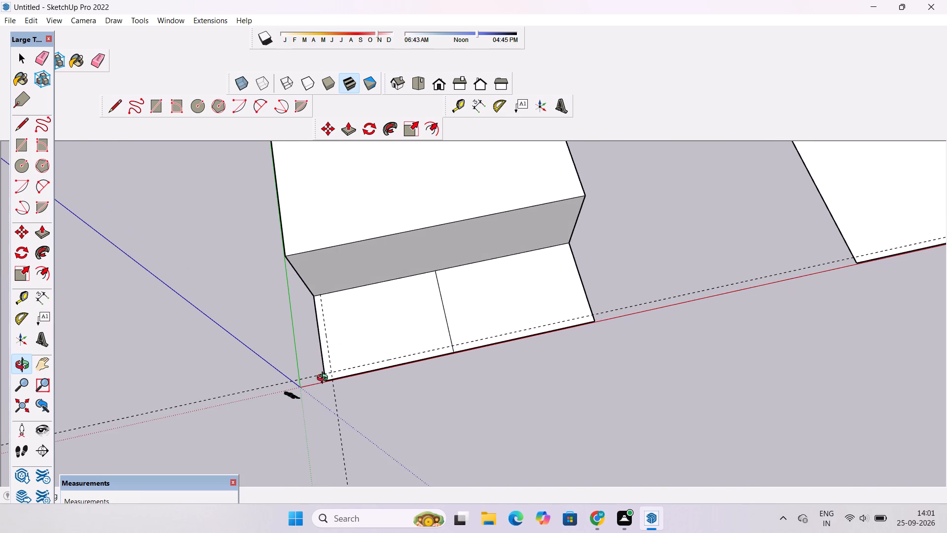
scroll(325, 379, "up", 2)
left_click_drag(327, 373, 348, 373, "shift")
left_click_drag(365, 382, 410, 380)
left_click_drag(410, 380, 424, 377, "shift")
scroll(419, 375, "up", 2)
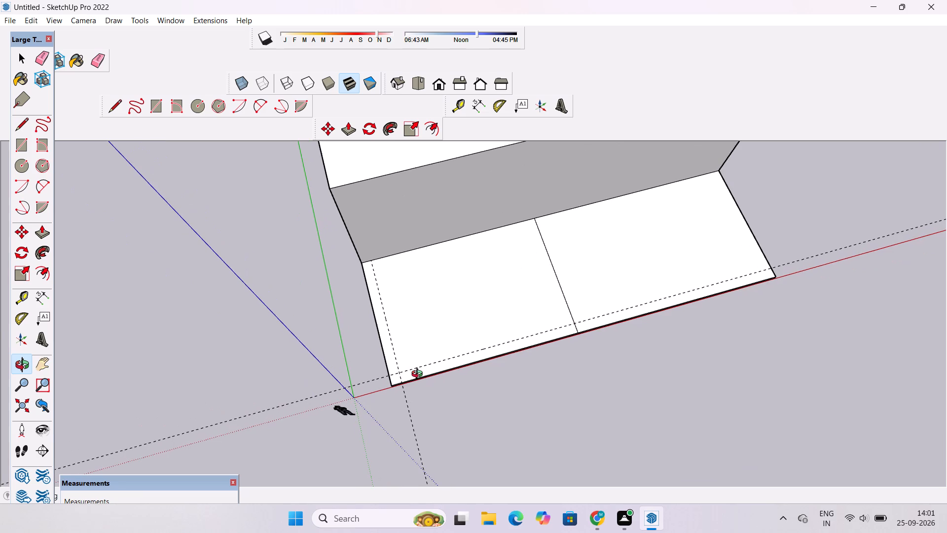
scroll(419, 374, "up", 1)
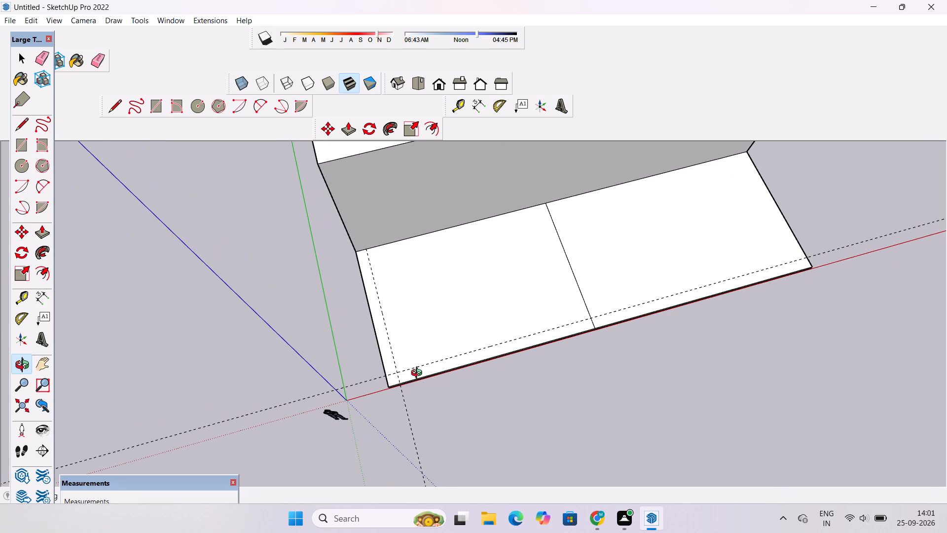
scroll(418, 375, "up", 2)
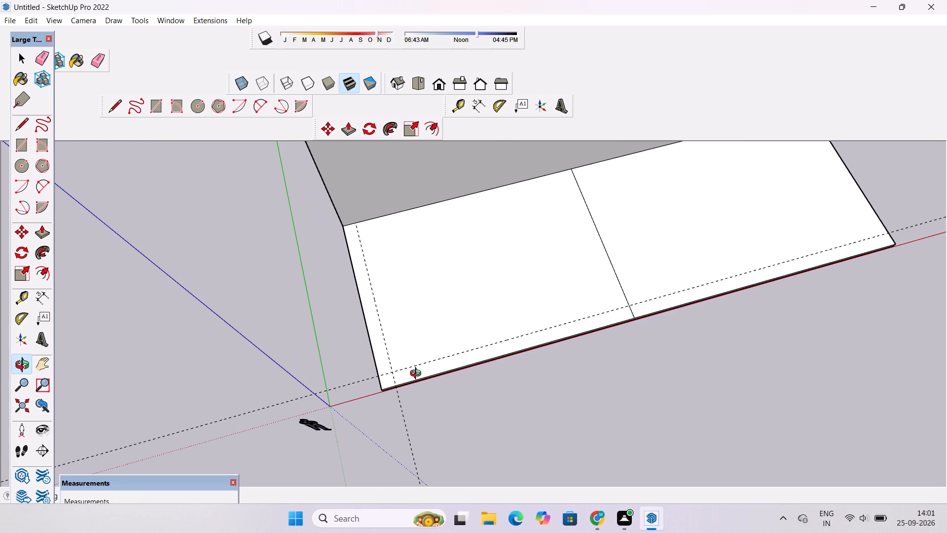
scroll(401, 375, "down", 3)
scroll(401, 375, "up", 2)
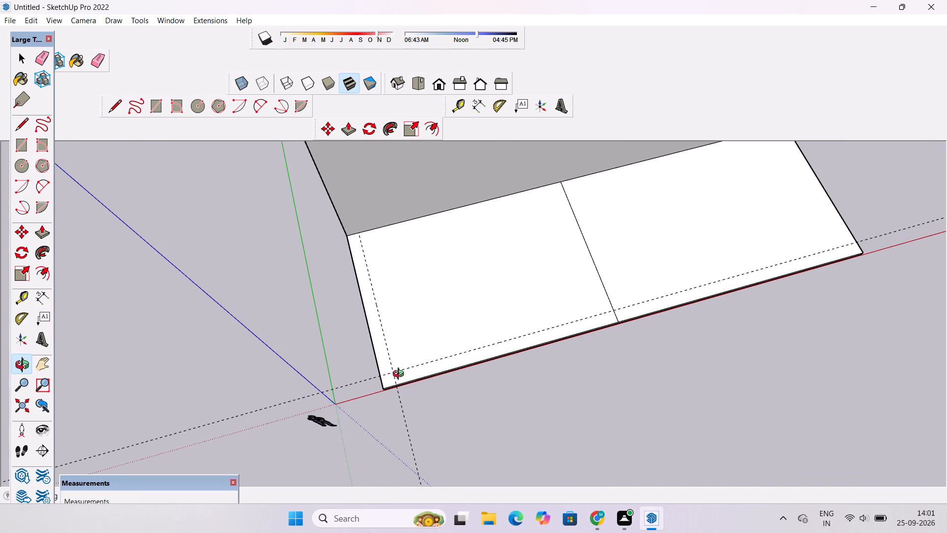
scroll(401, 375, "down", 2)
scroll(400, 375, "up", 2)
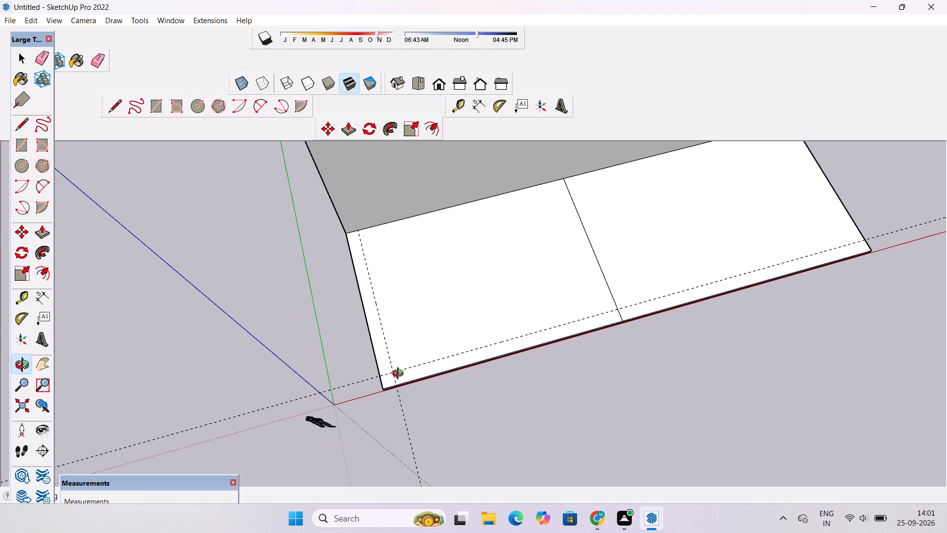
scroll(400, 374, "down", 2)
scroll(400, 373, "up", 4)
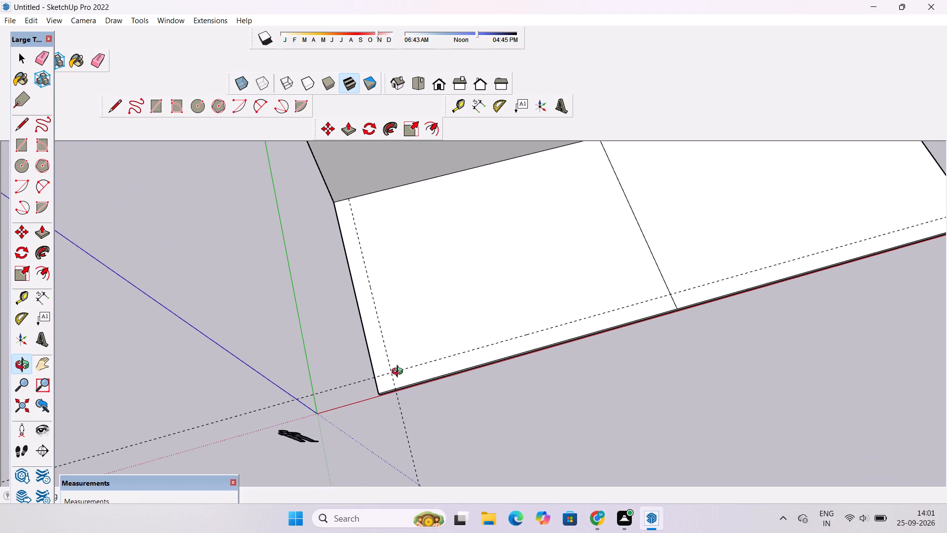
scroll(400, 373, "down", 8)
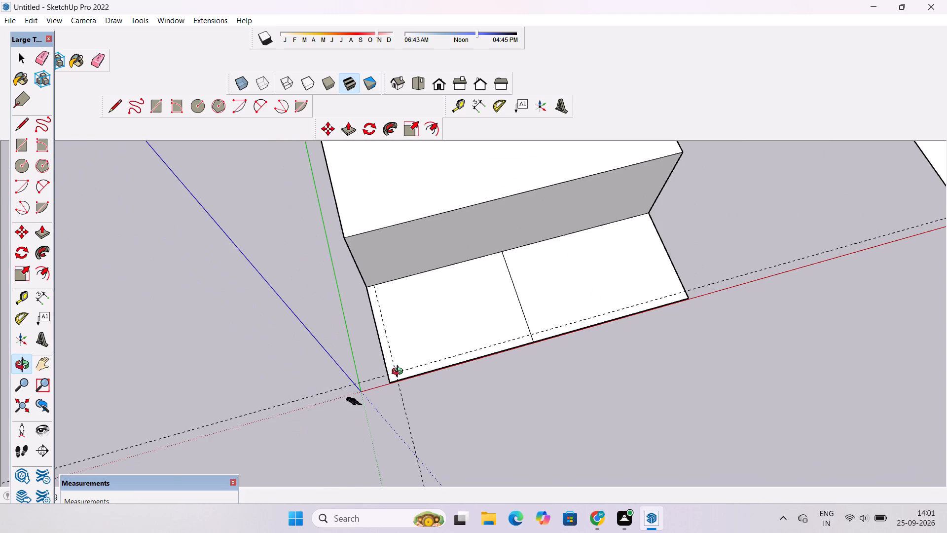
scroll(400, 373, "down", 3)
left_click_drag(403, 354, 403, 387, "shift")
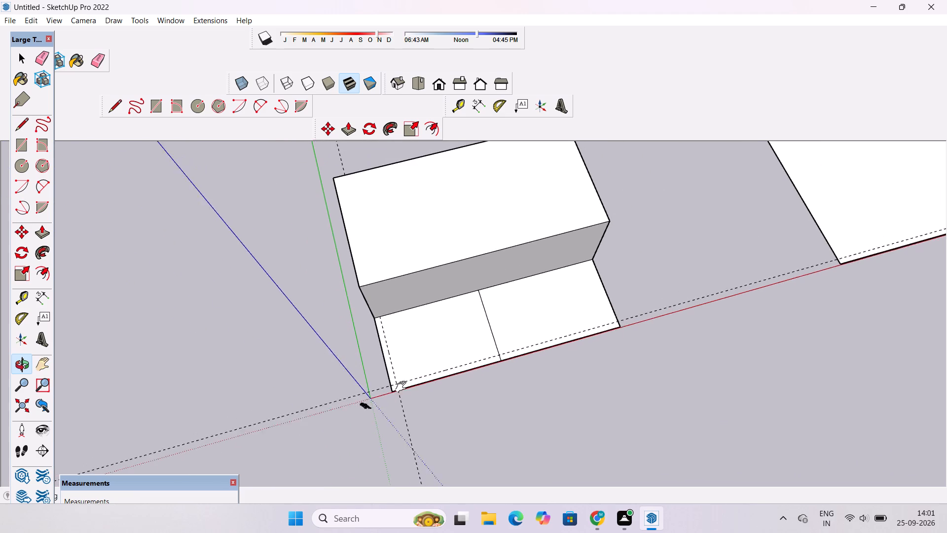
left_click_drag(403, 387, 403, 390, "shift")
scroll(404, 360, "down", 1)
left_click_drag(406, 359, 394, 398)
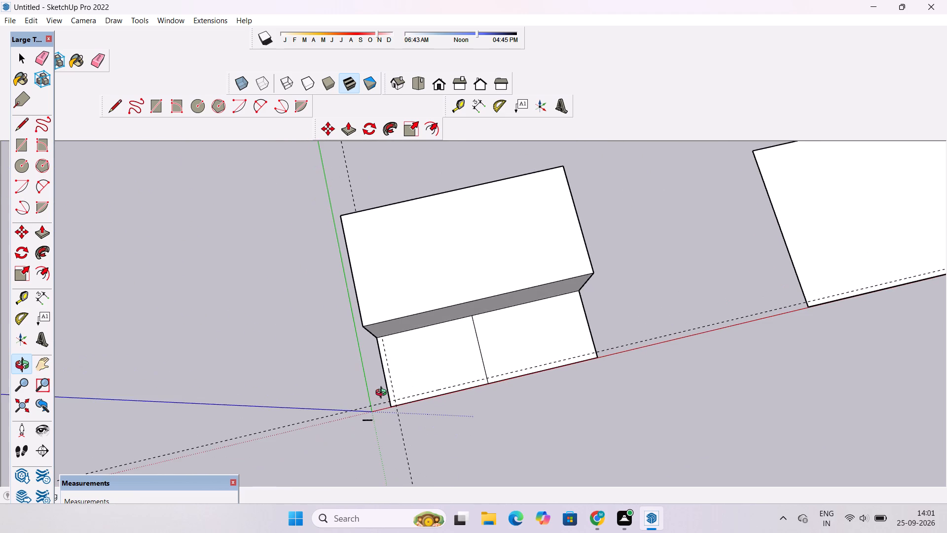
Push/Pull the top face of the separate undivided slab upward by 6".
scroll(385, 387, "down", 2)
left_click_drag(394, 384, 340, 404)
left_click_drag(344, 401, 349, 370, "shift")
left_click_drag(367, 392, 434, 282)
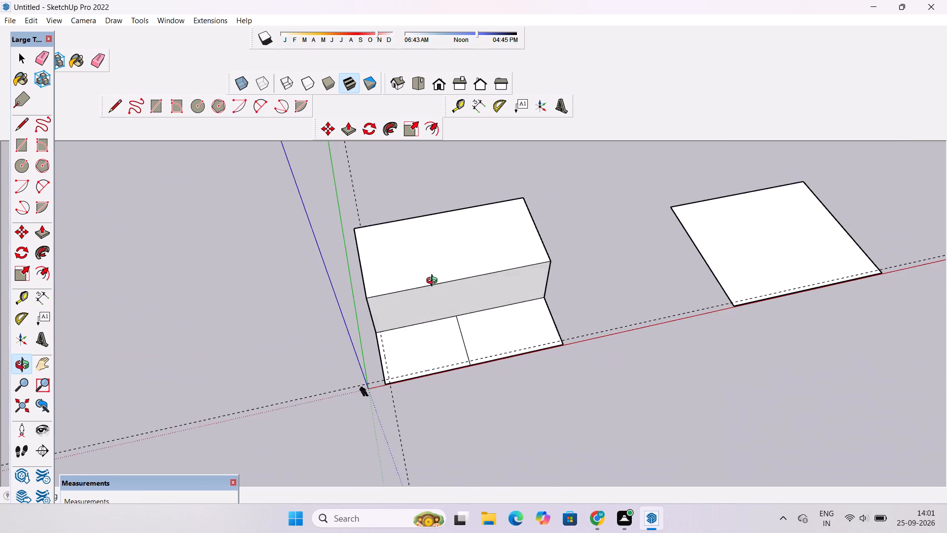
left_click_drag(434, 287, 416, 329, "shift")
left_click_drag(413, 346, 439, 295, "shift")
left_click_drag(439, 295, 401, 309, "shift")
key("space")
left_click(678, 276)
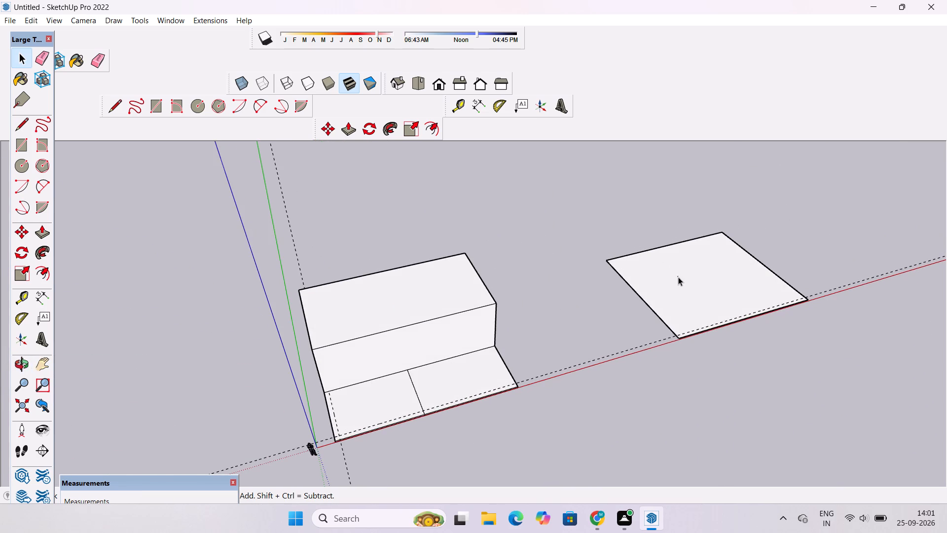
key("p")
left_click(683, 289)
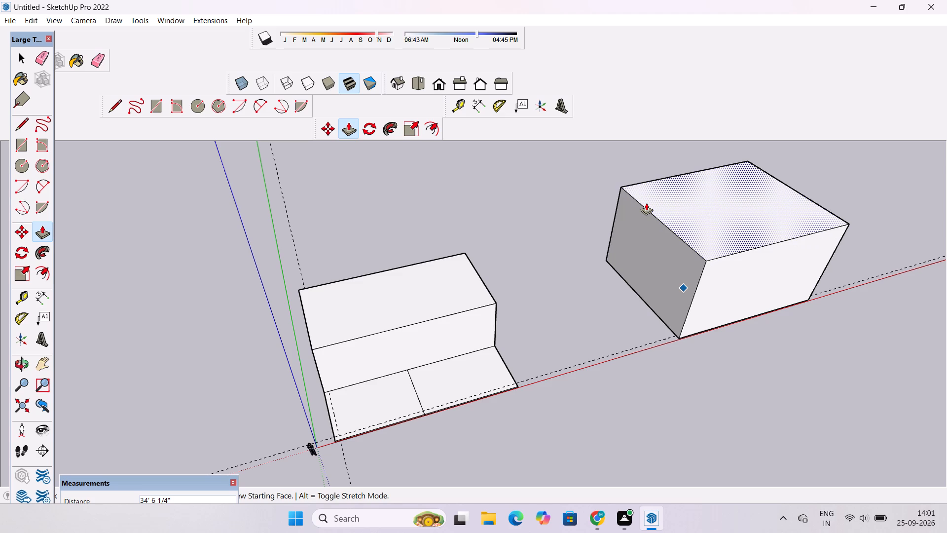
key("6")
key("shift+quotedbl")
key("Return")
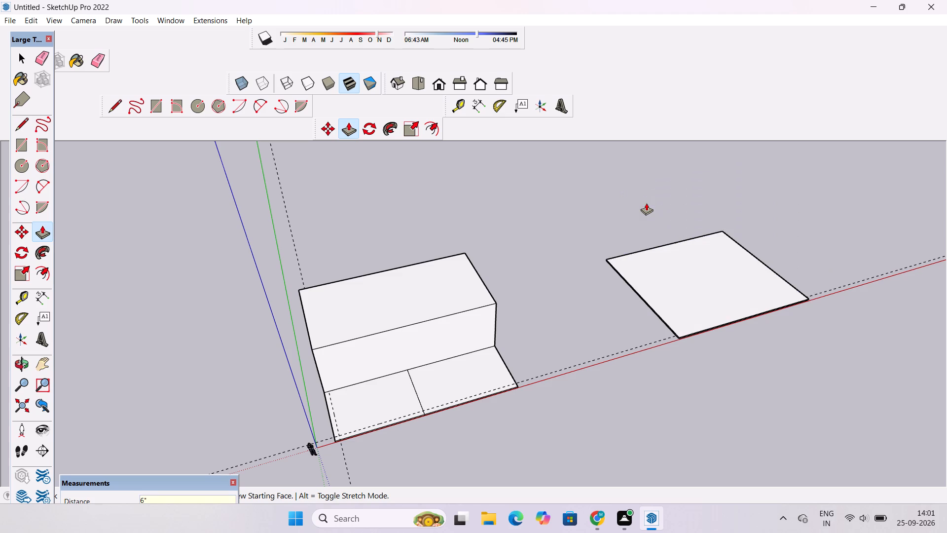
Examine the thickness of the separate slab and compare it with the raised block from several angles.
key("o")
scroll(649, 332, "up", 15)
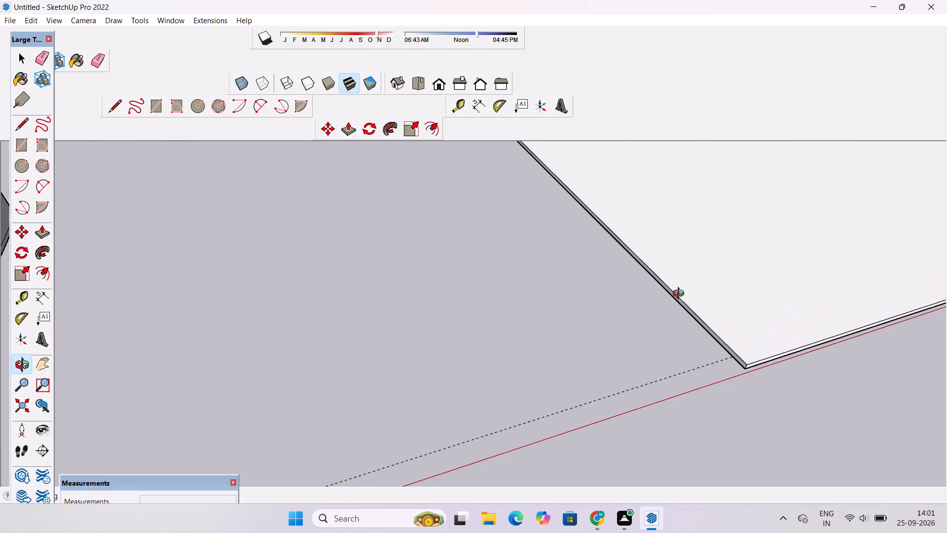
scroll(681, 295, "down", 14)
scroll(647, 289, "up", 2)
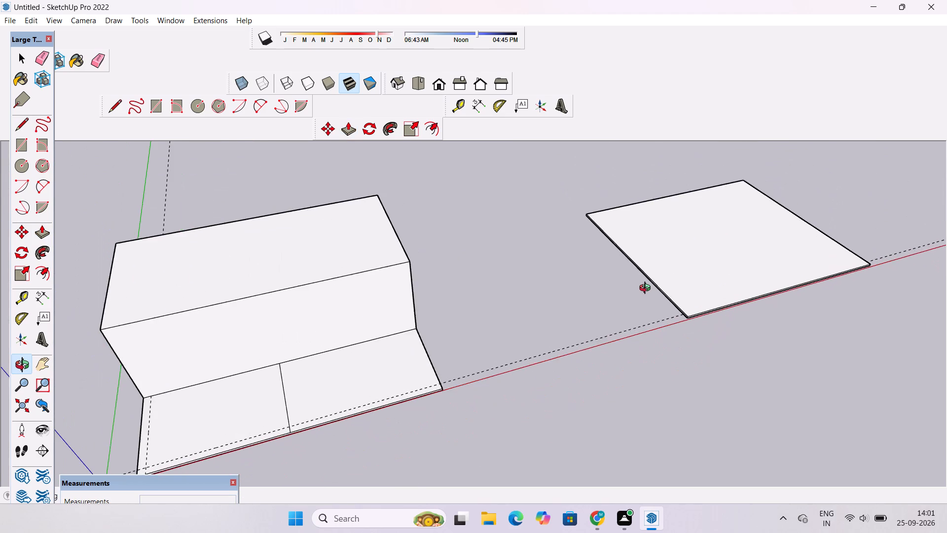
scroll(647, 289, "down", 5)
left_click_drag(822, 333, 540, 294)
scroll(534, 296, "down", 6)
left_click_drag(476, 396, 495, 435)
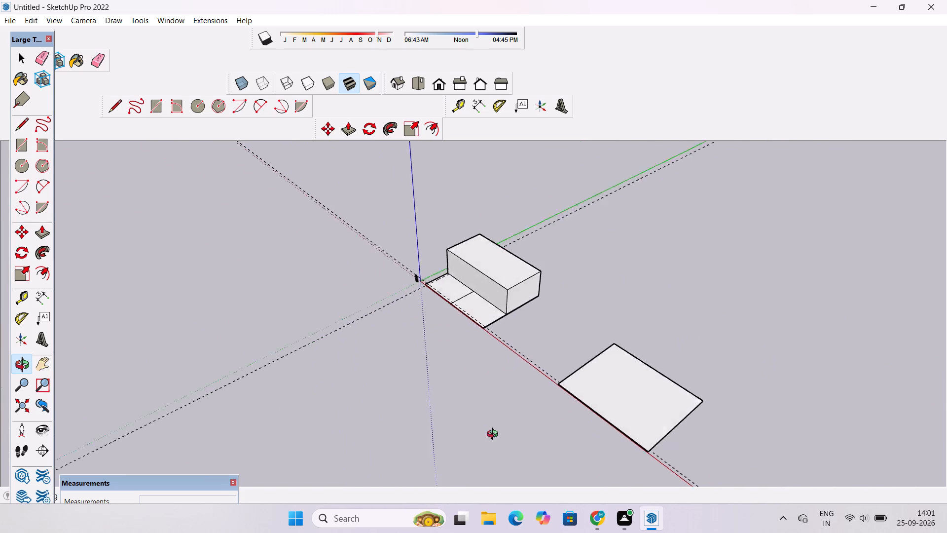
left_click_drag(495, 435, 718, 280)
scroll(532, 319, "up", 5)
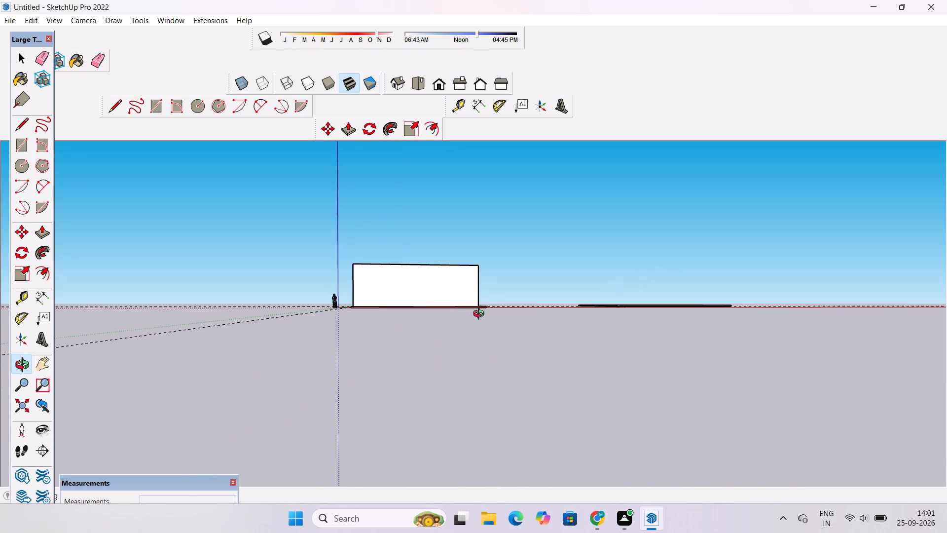
left_click_drag(463, 321, 551, 462)
scroll(412, 347, "down", 5)
left_click_drag(411, 354, 411, 454)
left_click_drag(406, 434, 461, 388, "shift")
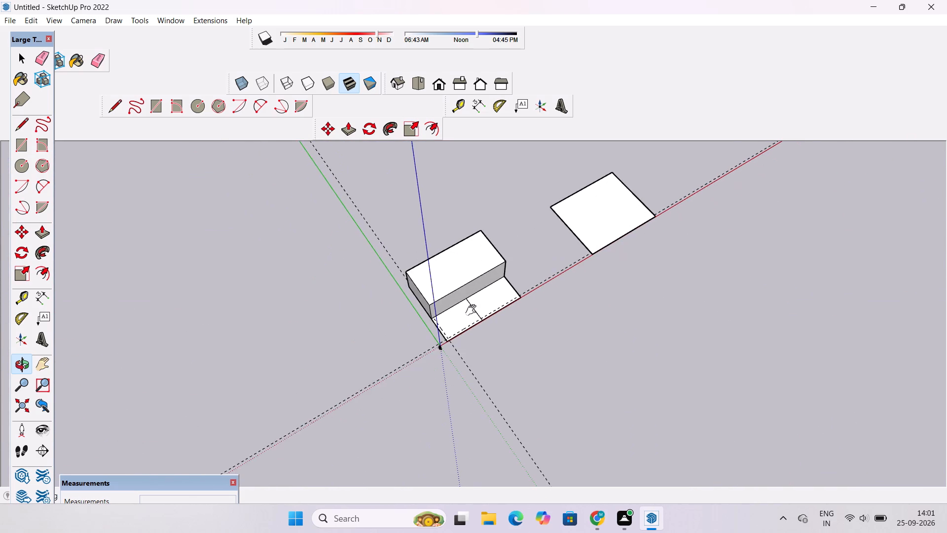
Draw a line along the side guide on the front slab, from the raised block's base to the crossing of the two guides.
scroll(460, 293, "up", 9)
left_click_drag(436, 358, 444, 353)
left_click_drag(441, 353, 440, 368)
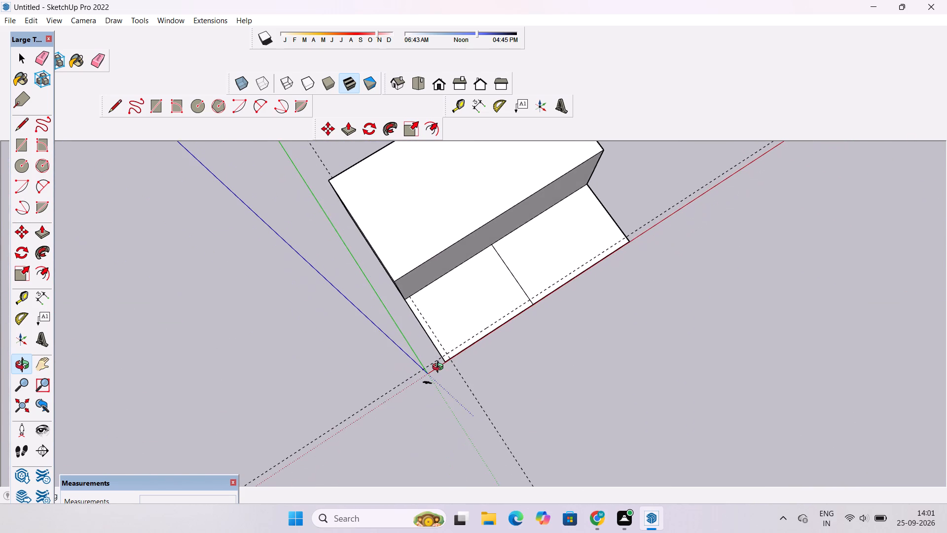
scroll(438, 361, "up", 1)
left_click_drag(437, 362, 451, 324, "shift")
scroll(433, 270, "up", 2)
left_click_drag(430, 281, 429, 314)
scroll(429, 301, "up", 3)
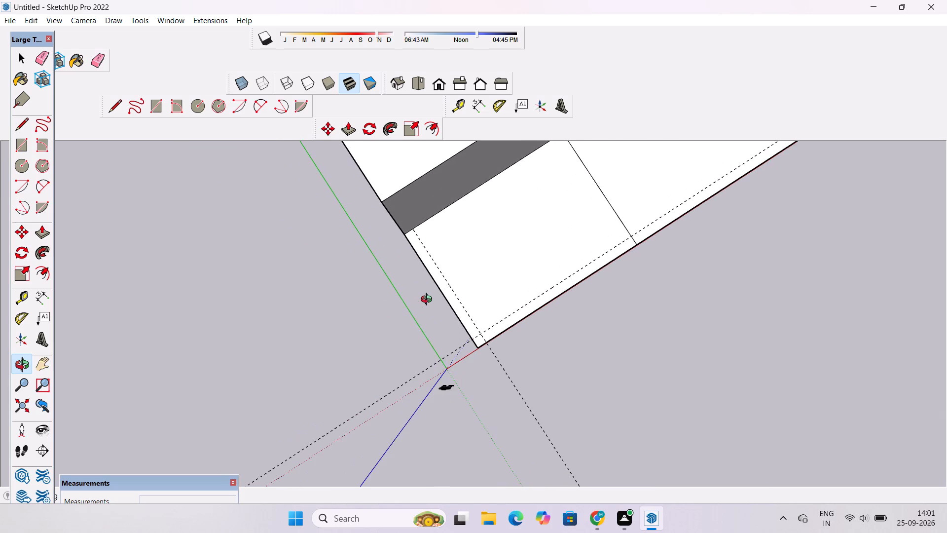
key("l")
scroll(420, 238, "up", 1)
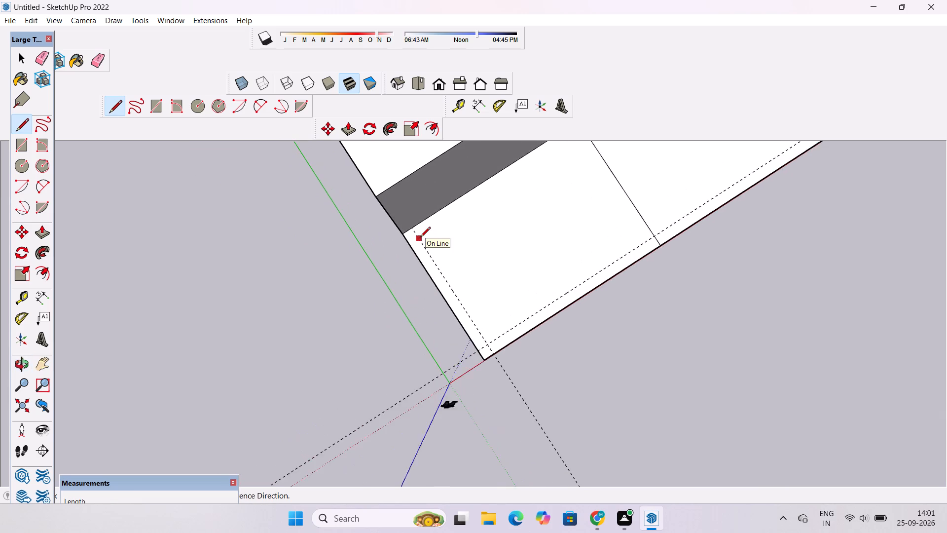
scroll(420, 238, "up", 4)
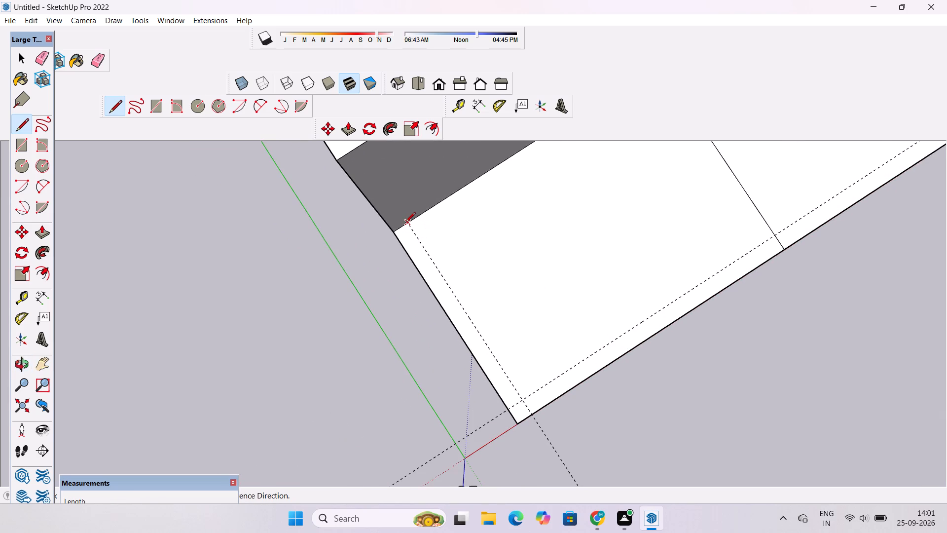
left_click(407, 225)
scroll(431, 254, "down", 3)
scroll(469, 314, "up", 2)
scroll(504, 362, "up", 3)
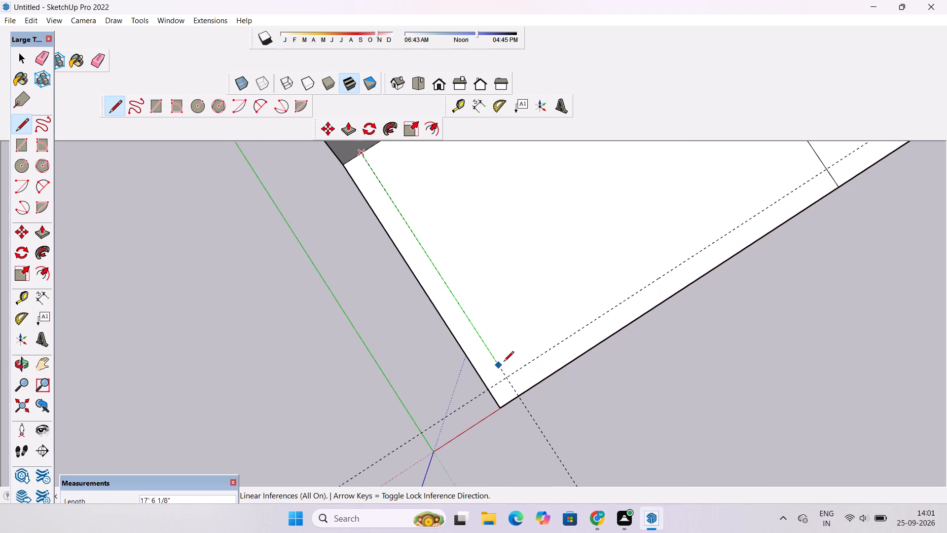
scroll(505, 360, "up", 2)
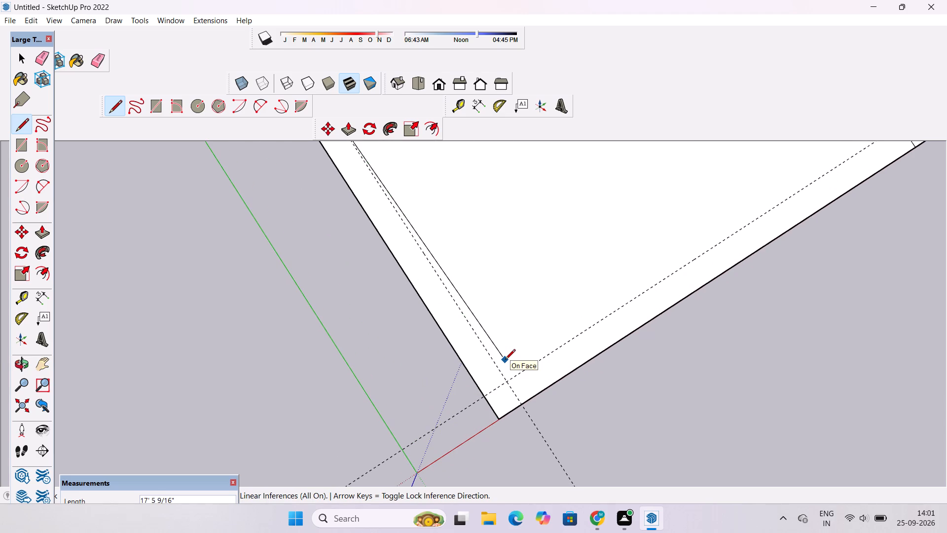
left_click(506, 384)
Continue with a 26' 6" line along the front guide, from the guide crossing to the line dividing the front slab.
scroll(460, 383, "down", 10)
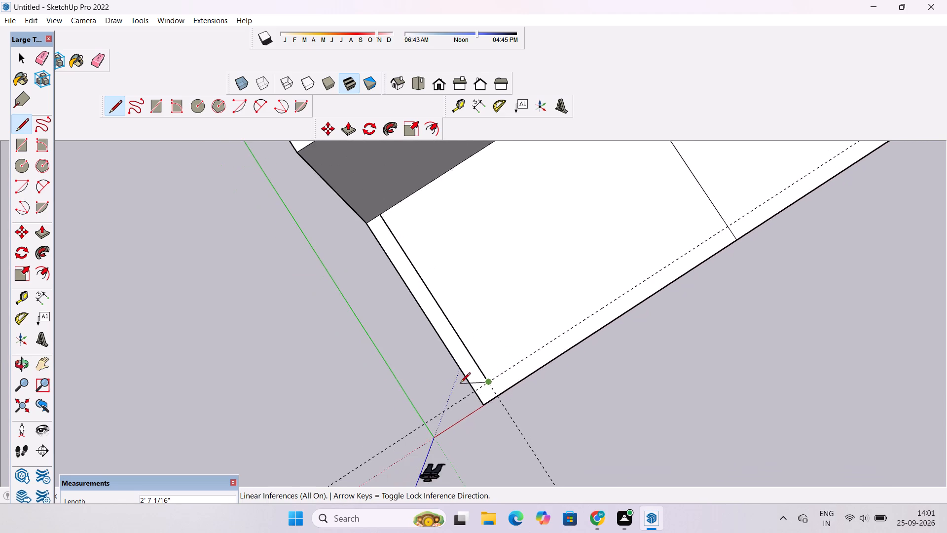
scroll(685, 280, "up", 3)
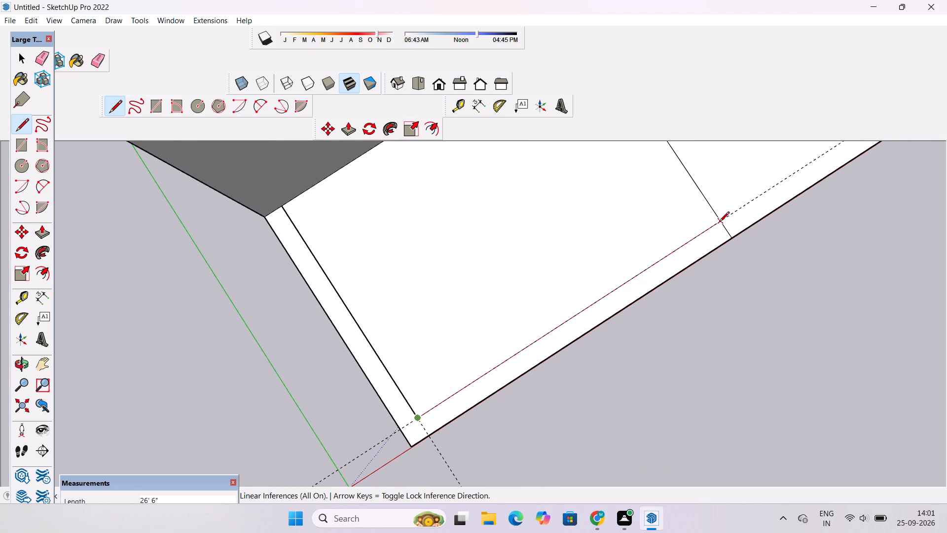
left_click(719, 223)
scroll(492, 340, "down", 10)
key("space")
Erase both construction guides, the one parallel to the front edge and the one parallel to the side edge.
type("e")
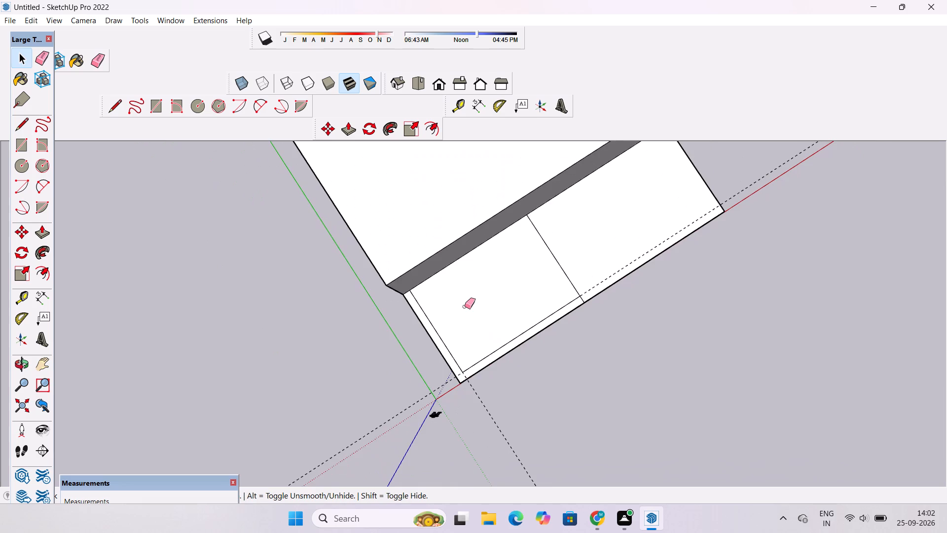
scroll(459, 304, "down", 6)
left_click(674, 206)
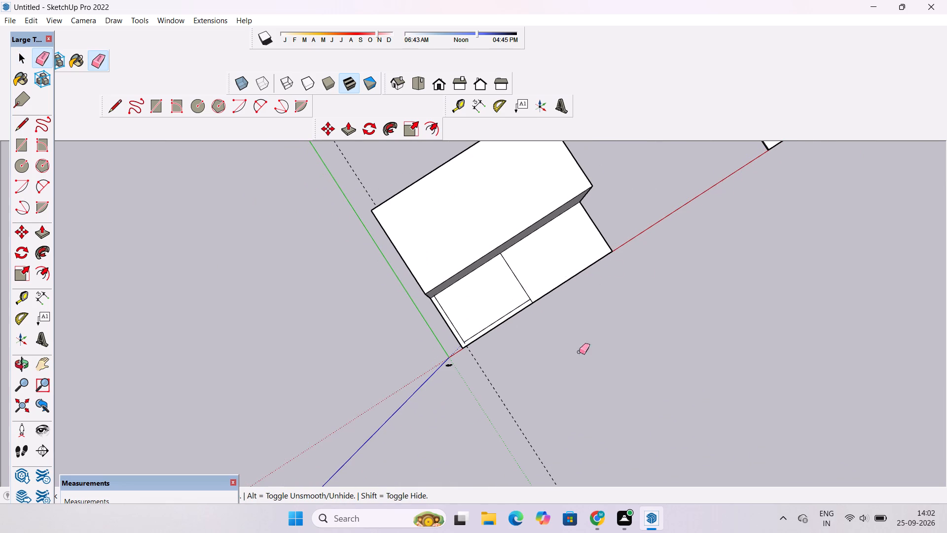
left_click_drag(485, 371, 485, 383)
Examine the raised block and the newly outlined front slab area from the front and several other angles.
scroll(485, 399, "up", 1)
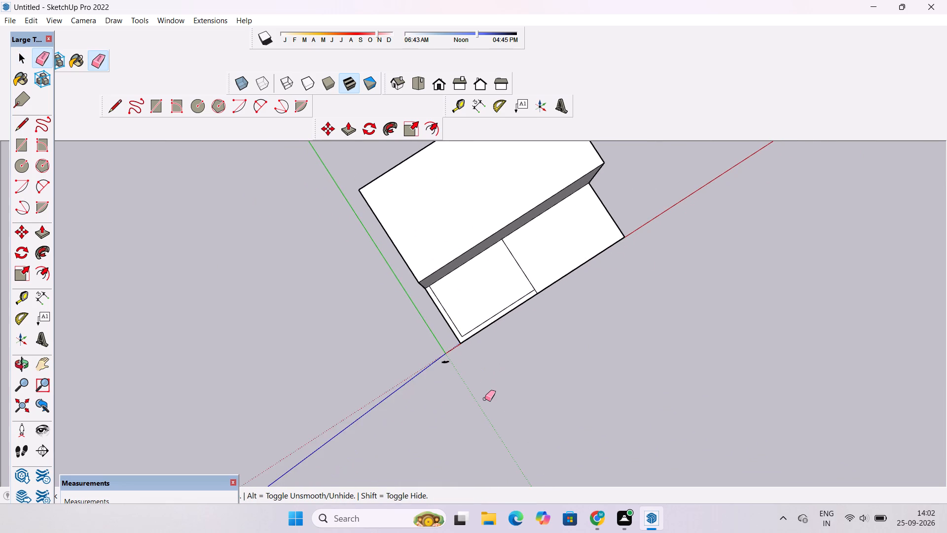
scroll(485, 399, "up", 3)
key("o")
scroll(485, 399, "down", 6)
left_click_drag(487, 402, 447, 218)
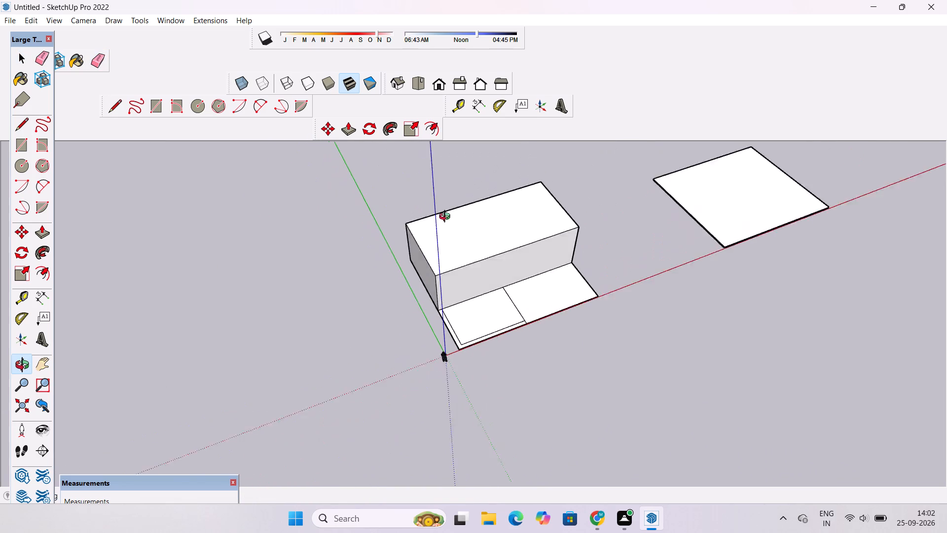
left_click_drag(447, 218, 446, 214)
left_click_drag(505, 278, 392, 259)
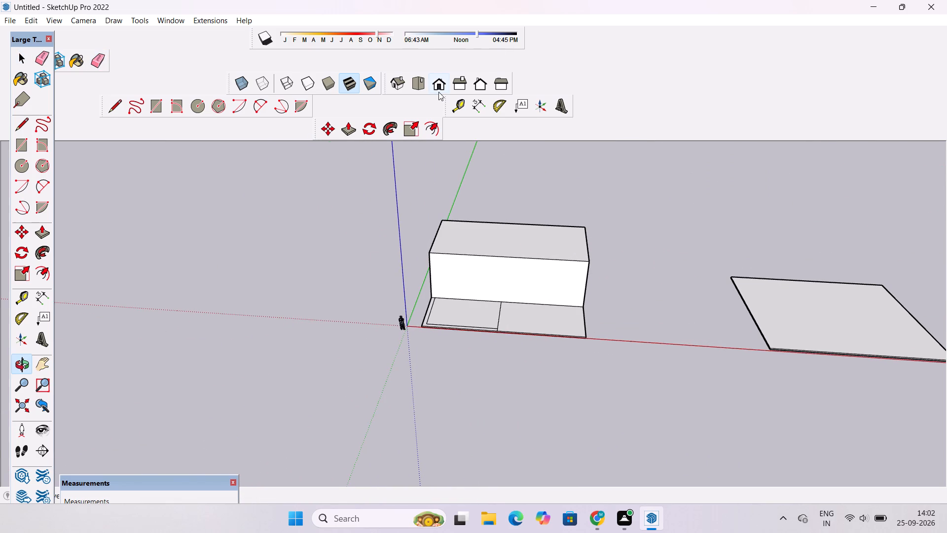
left_click(437, 87)
left_click_drag(394, 292, 442, 418)
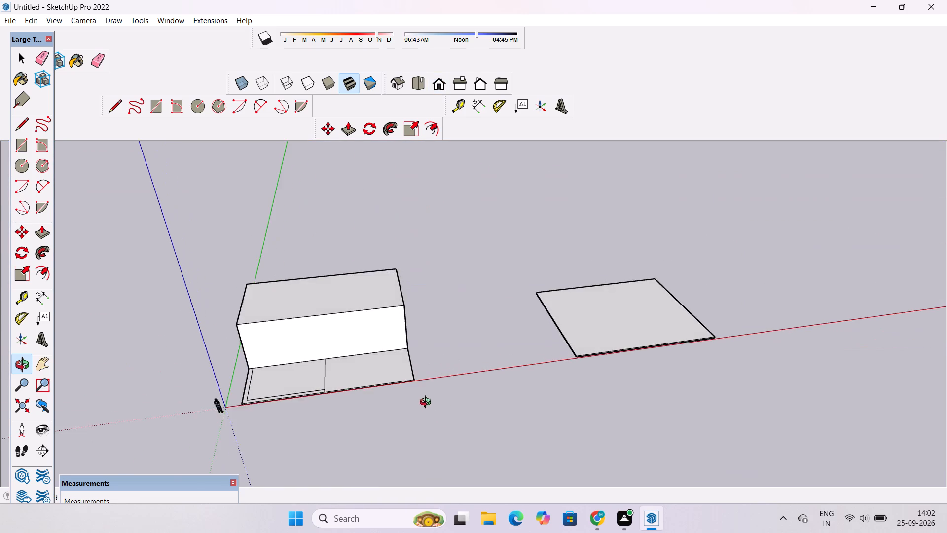
scroll(424, 401, "down", 4)
left_click_drag(326, 386, 428, 361, "shift")
scroll(428, 361, "up", 4)
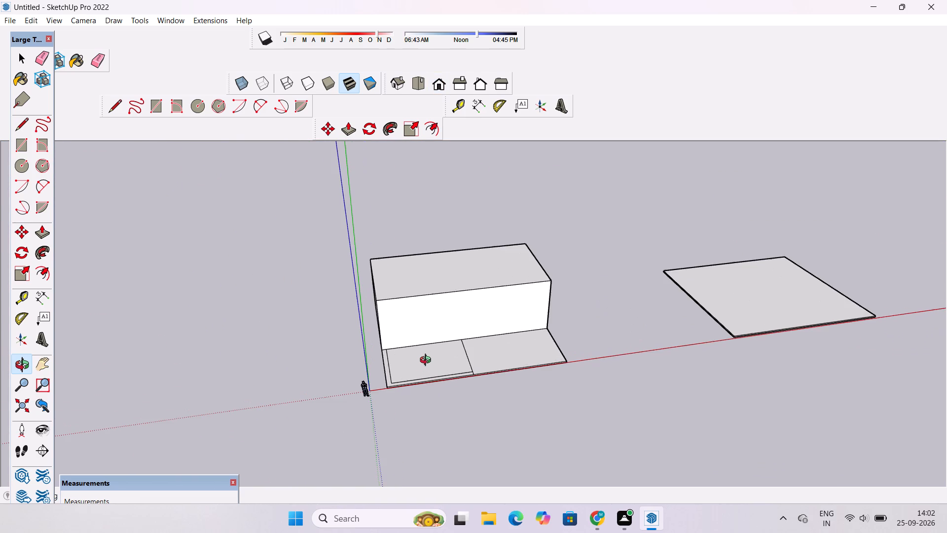
scroll(429, 359, "up", 3)
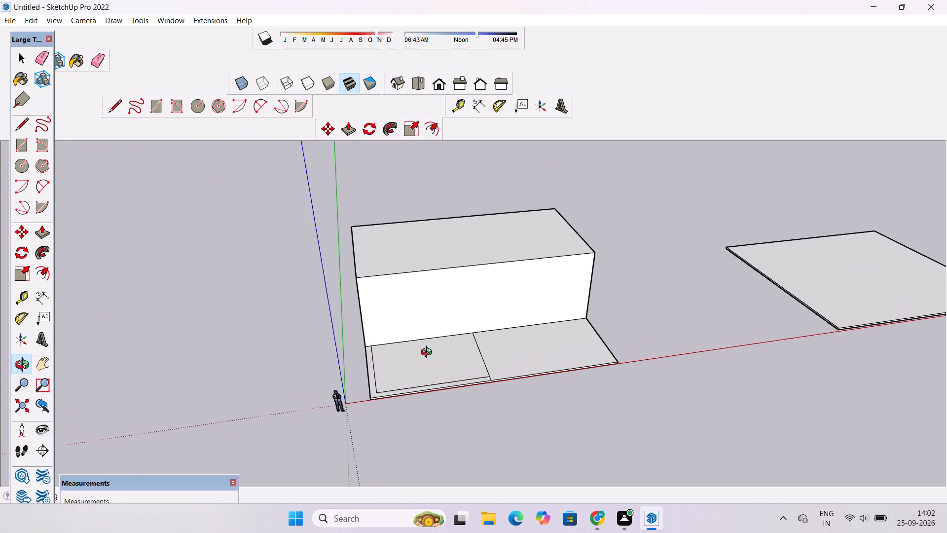
scroll(429, 349, "up", 5)
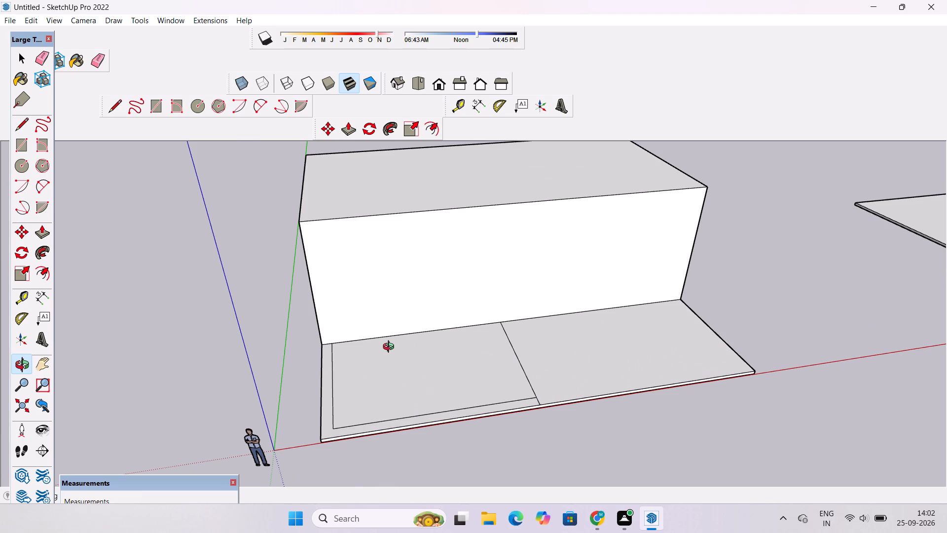
scroll(383, 370, "down", 4)
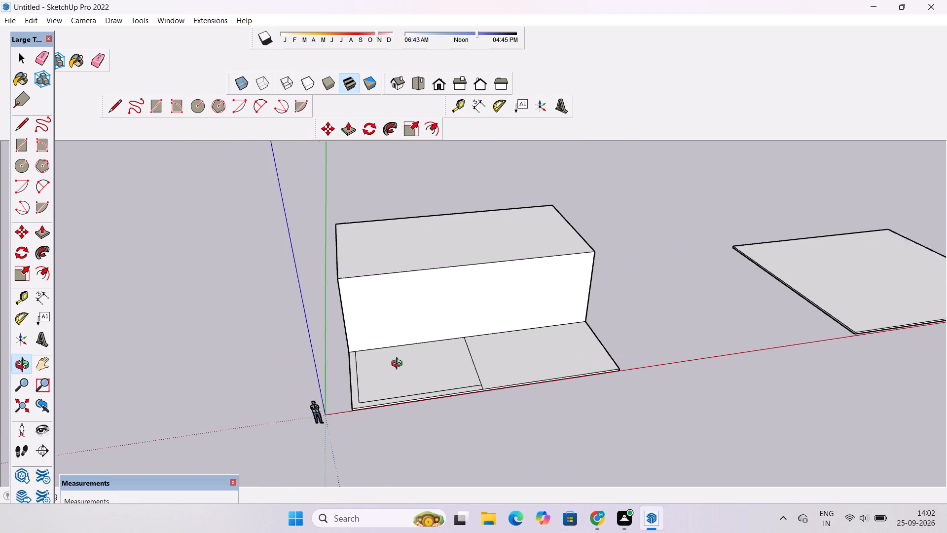
scroll(399, 365, "down", 2)
left_click_drag(392, 361, 403, 397)
scroll(403, 393, "down", 1)
left_click_drag(403, 385, 405, 371, "shift")
left_click_drag(407, 371, 427, 396)
left_click_drag(427, 396, 442, 406, "shift")
left_click_drag(442, 406, 524, 397)
left_click_drag(495, 392, 524, 374, "shift")
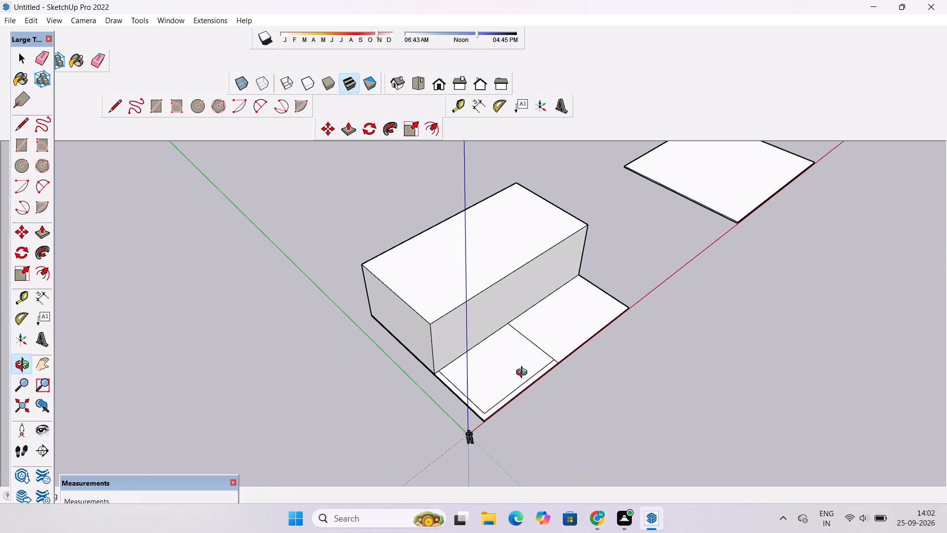
Select the entire separate undivided slab and make it a group.
key("space")
left_click(669, 173)
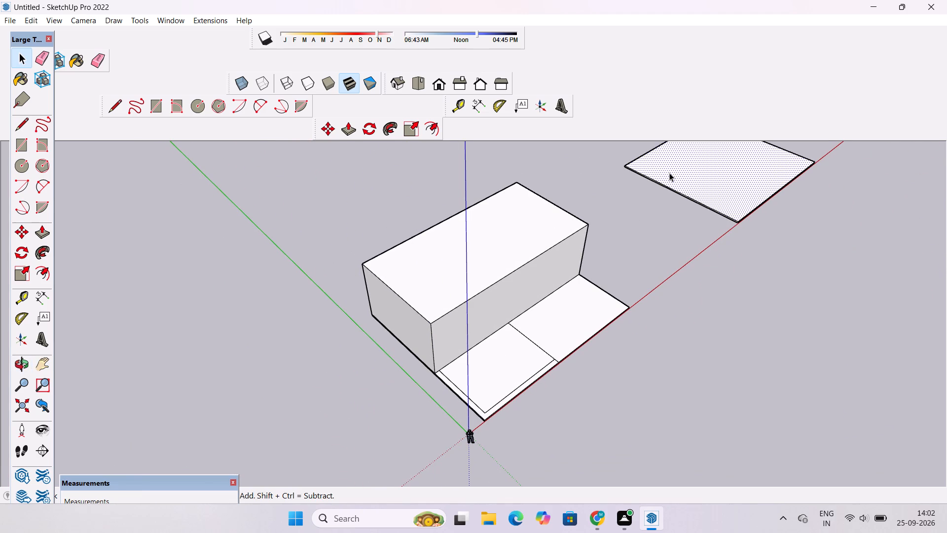
left_click(669, 173)
left_click(656, 235)
triple_click(686, 166)
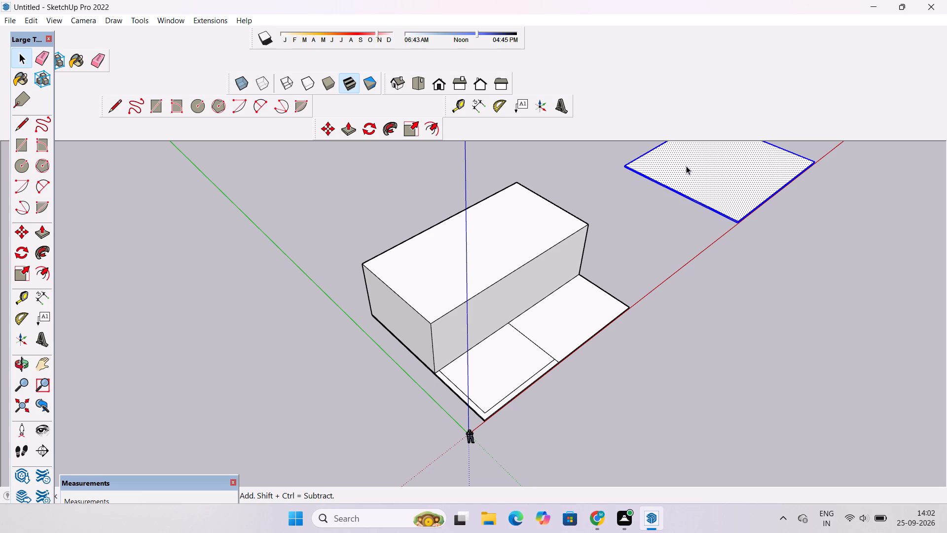
right_click(686, 166)
left_click(725, 271)
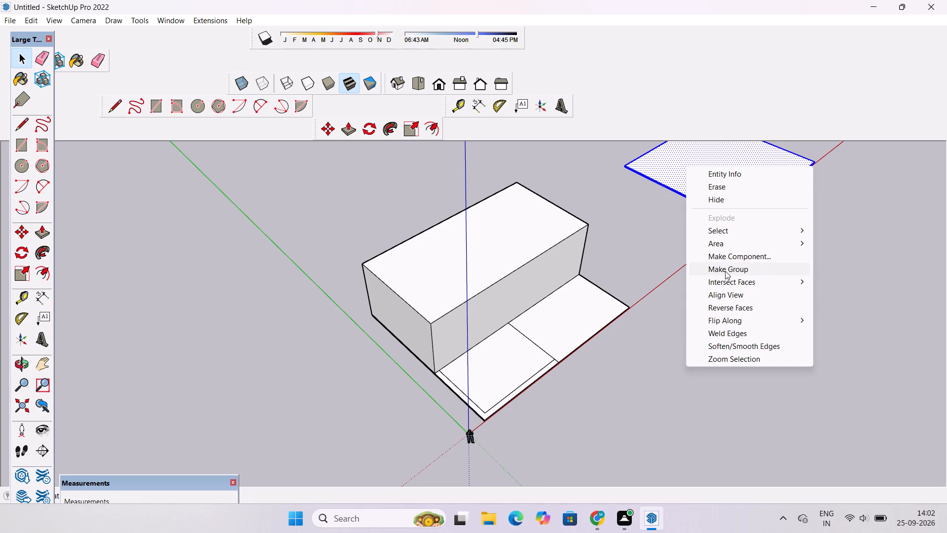
Copy the grouped slab by its bottom rear corner onto the raised block's matching top rear corner on the origin side.
scroll(688, 210, "up", 4)
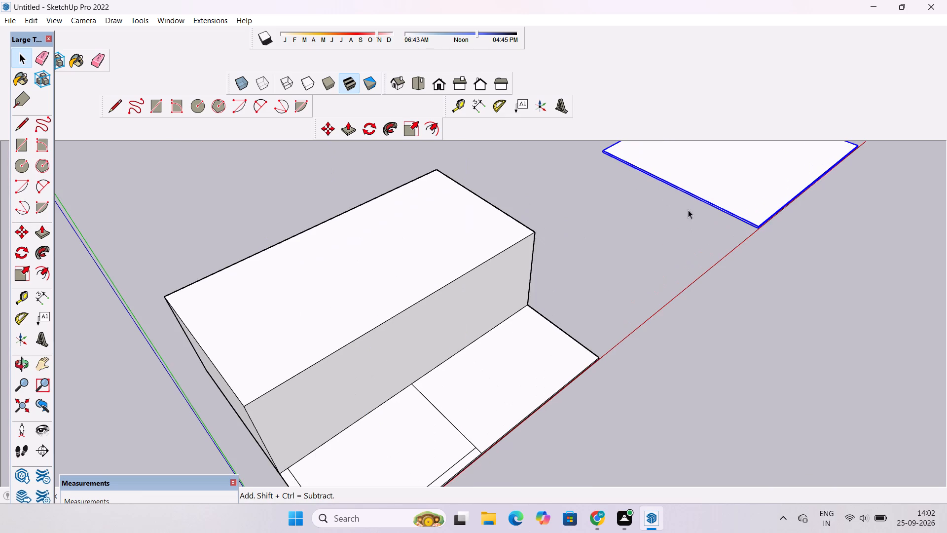
key("m")
scroll(601, 190, "down", 3)
scroll(600, 161, "up", 9)
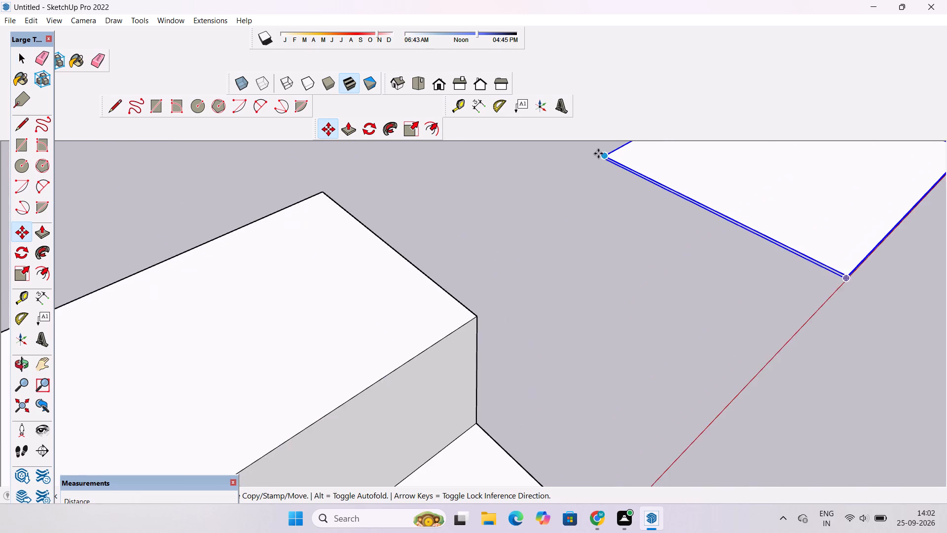
scroll(598, 153, "up", 16)
left_click(627, 183)
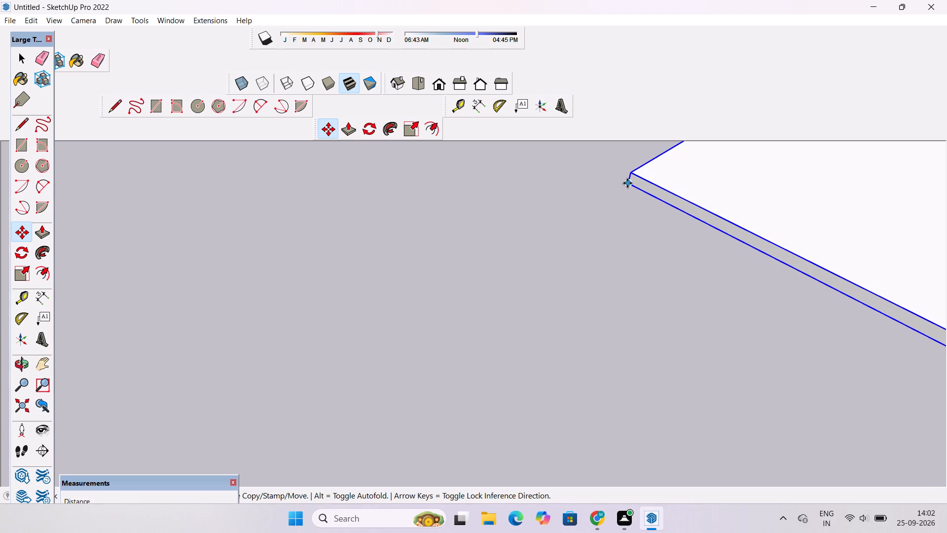
scroll(618, 198, "down", 19)
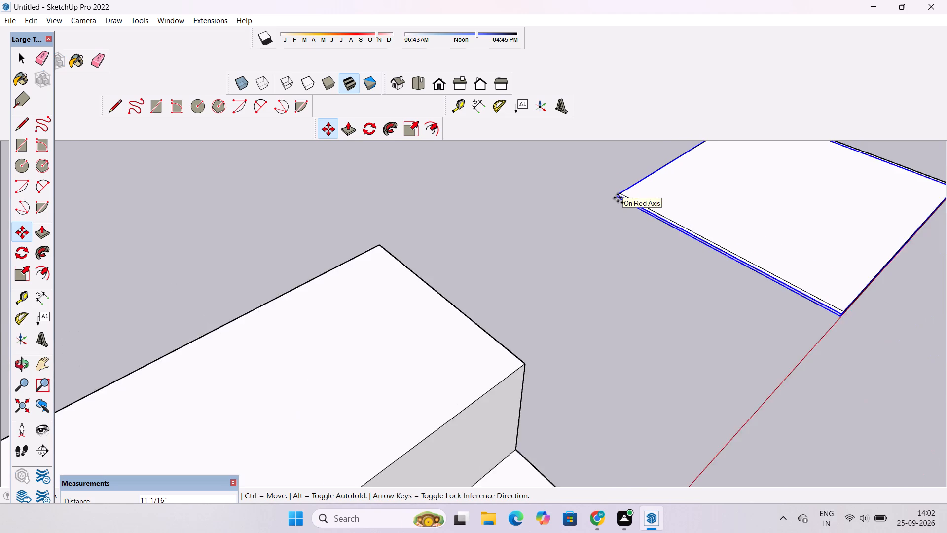
scroll(618, 198, "down", 10)
scroll(364, 293, "up", 5)
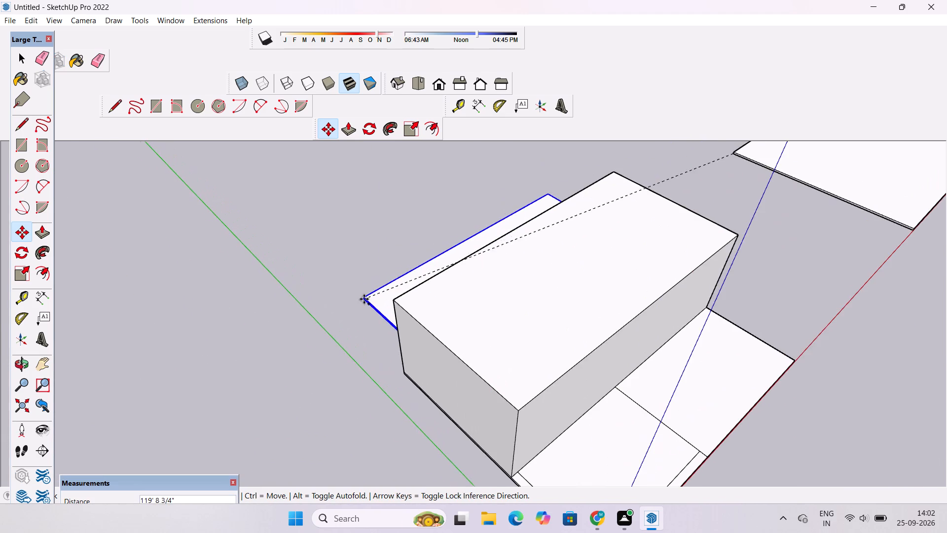
scroll(364, 299, "up", 8)
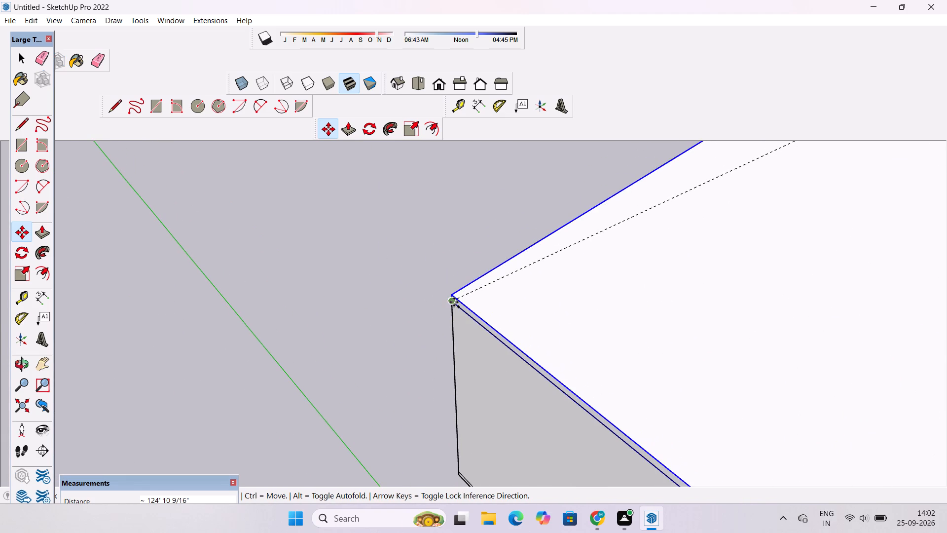
left_click(454, 302)
key("space")
Examine how the copied slab sits on the raised block and overhangs the front area.
type("o")
scroll(436, 297, "down", 10)
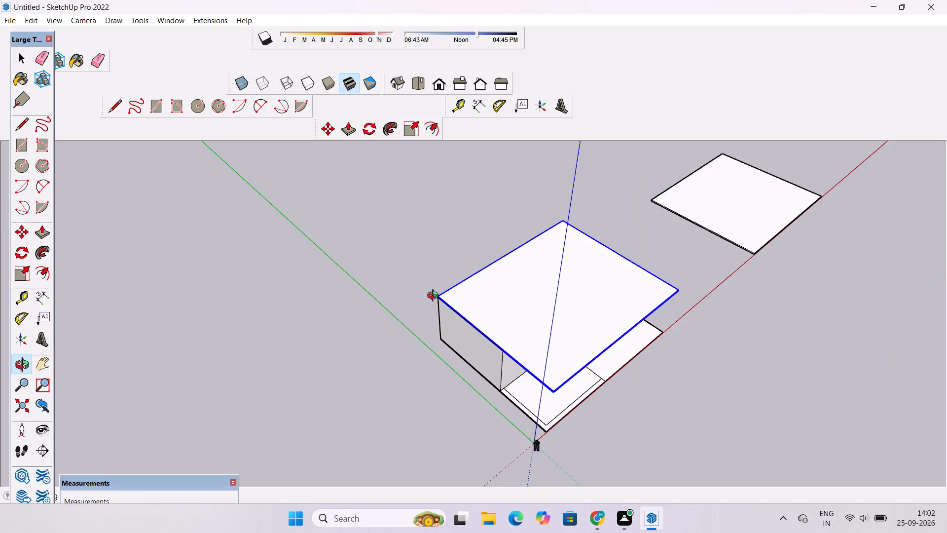
scroll(435, 297, "down", 8)
left_click_drag(571, 345, 437, 297)
scroll(458, 309, "up", 3)
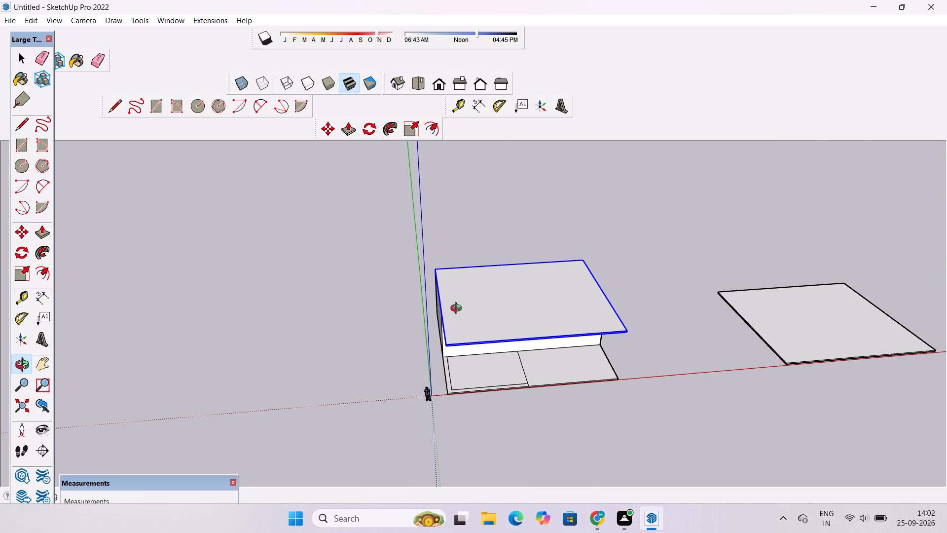
scroll(459, 291, "down", 4)
scroll(459, 291, "up", 1)
scroll(459, 291, "down", 5)
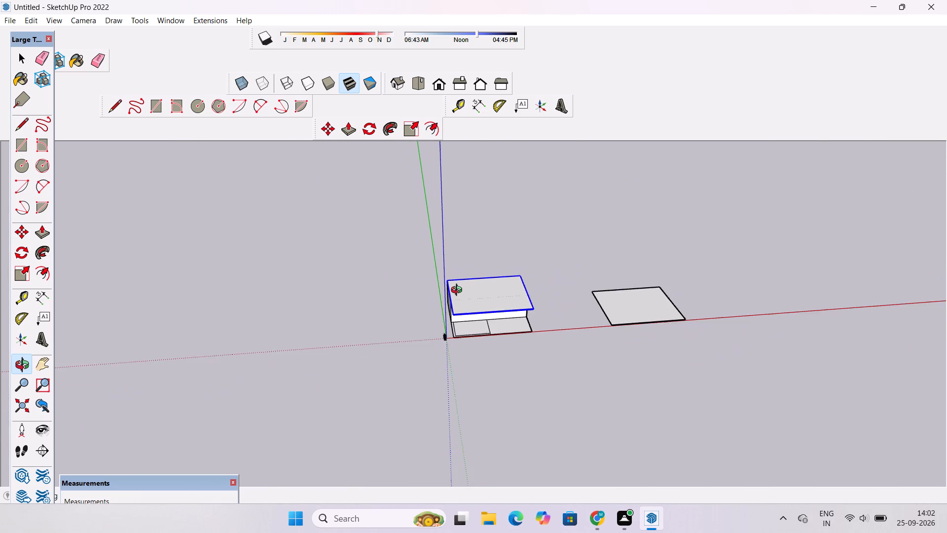
scroll(459, 291, "up", 7)
scroll(459, 291, "down", 3)
scroll(459, 291, "up", 4)
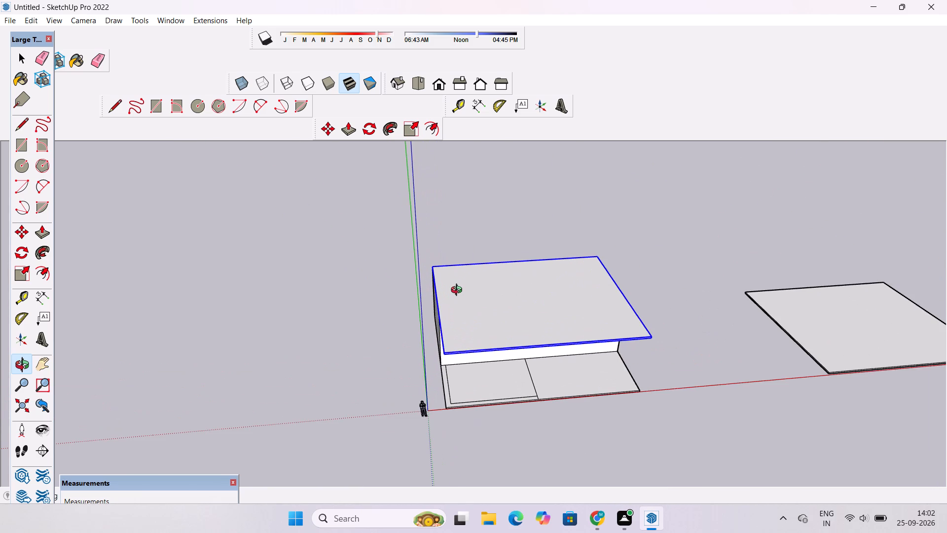
scroll(455, 297, "down", 3)
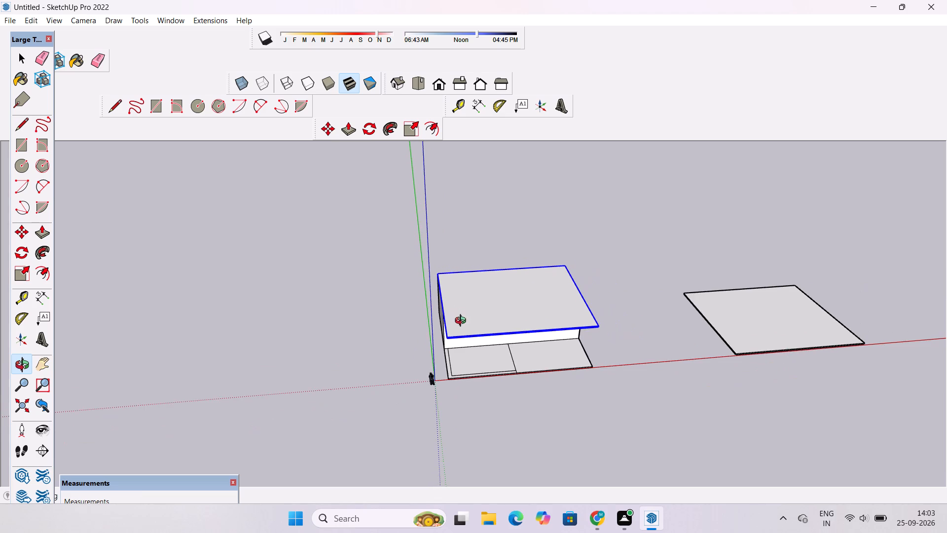
Examine the copied top slab, its front overhang and the raised block from several angles.
left_click_drag(464, 323, 599, 419)
scroll(498, 364, "up", 4)
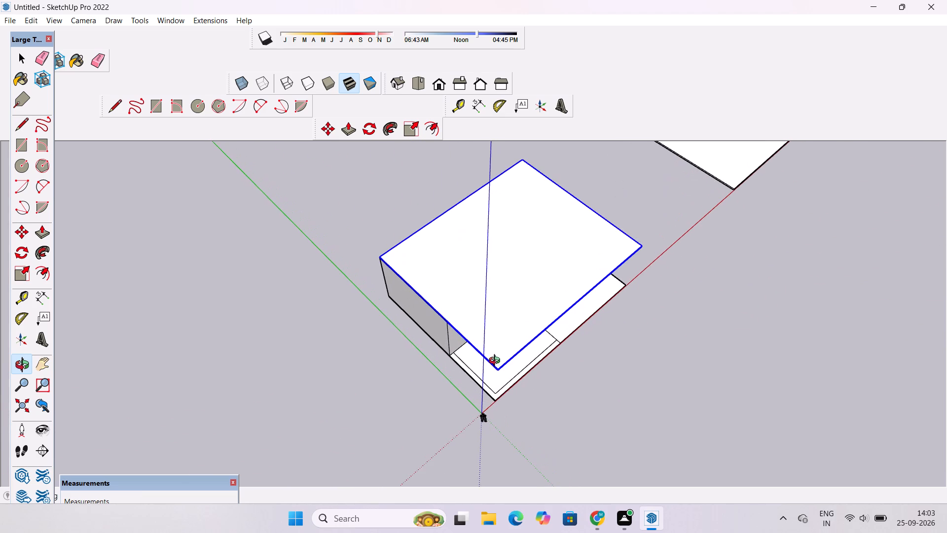
scroll(497, 359, "down", 4)
left_click_drag(568, 360, 435, 242)
scroll(548, 356, "up", 10)
left_click_drag(653, 300, 634, 318)
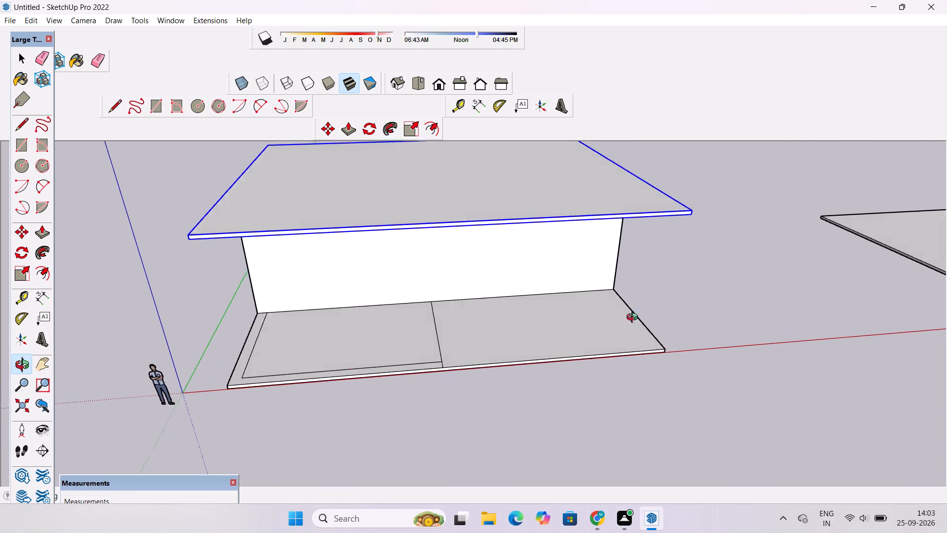
left_click_drag(634, 318, 362, 356)
left_click_drag(412, 386, 495, 341)
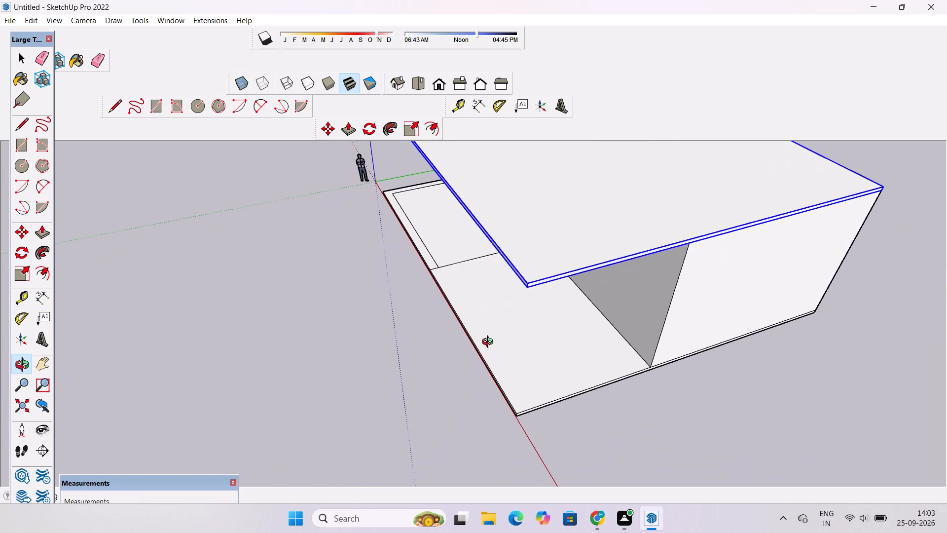
left_click_drag(468, 353, 803, 359)
scroll(584, 326, "down", 5)
left_click_drag(546, 330, 729, 400, "shift")
left_click_drag(716, 403, 715, 431)
left_click_drag(715, 431, 704, 418, "shift")
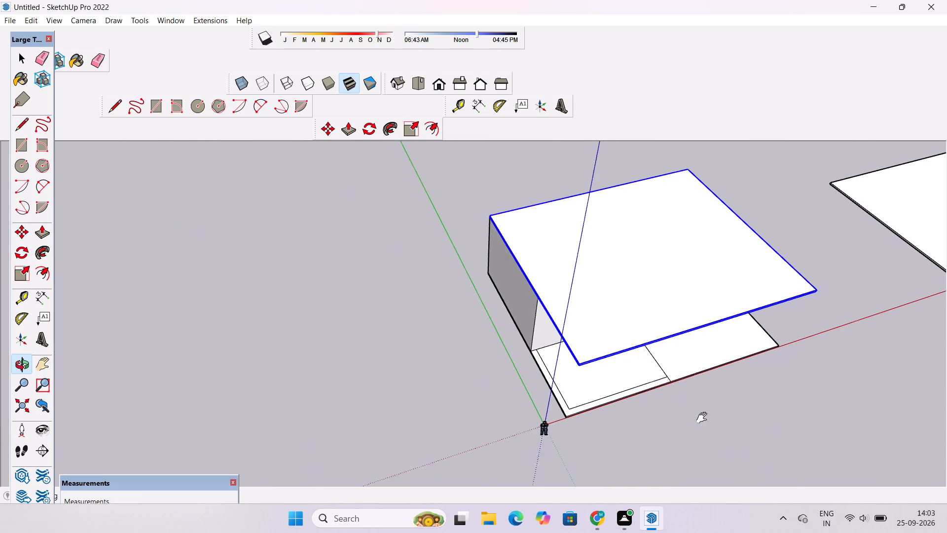
left_click_drag(704, 418, 670, 412, "shift")
Explode the grouped slab on top of the raised block and clear the selection.
key("space")
right_click(600, 291)
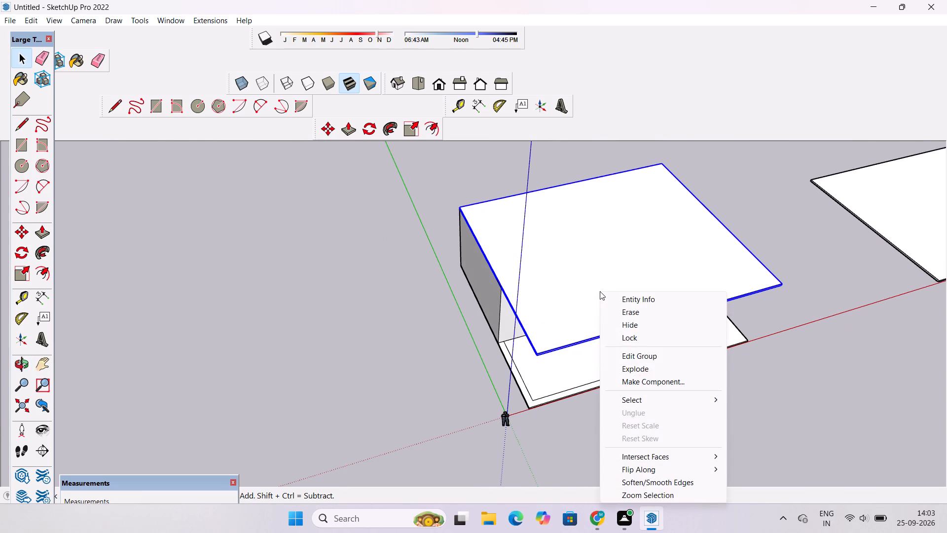
left_click(645, 370)
left_click(803, 266)
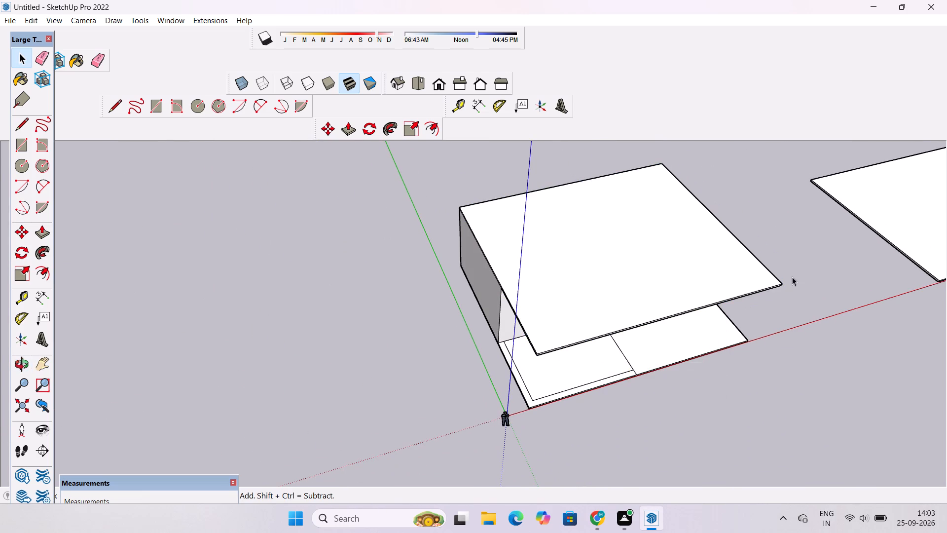
Examine the capped block, its overhang and the divided front slab area from the standard front view and oblique angles.
key("o")
scroll(777, 295, "down", 4)
left_click_drag(763, 357, 680, 244)
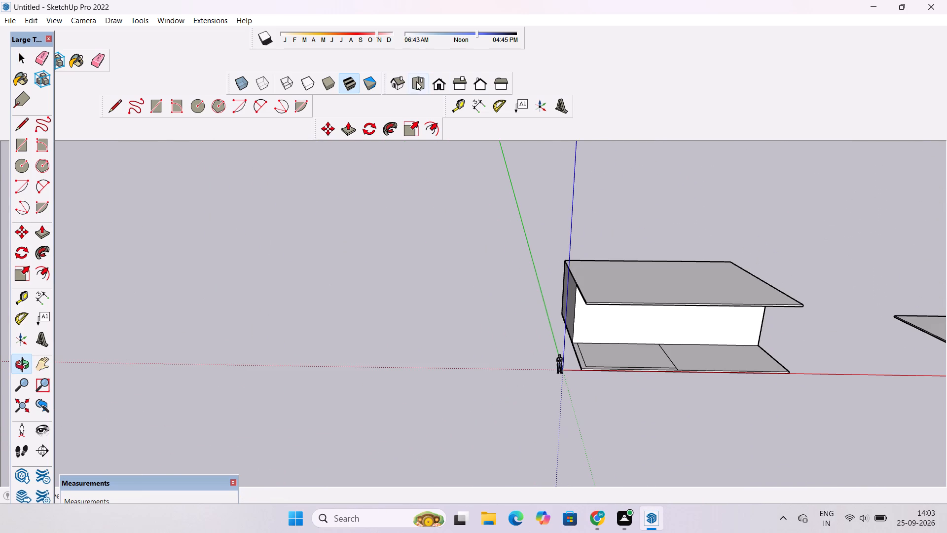
left_click(414, 82)
left_click(441, 83)
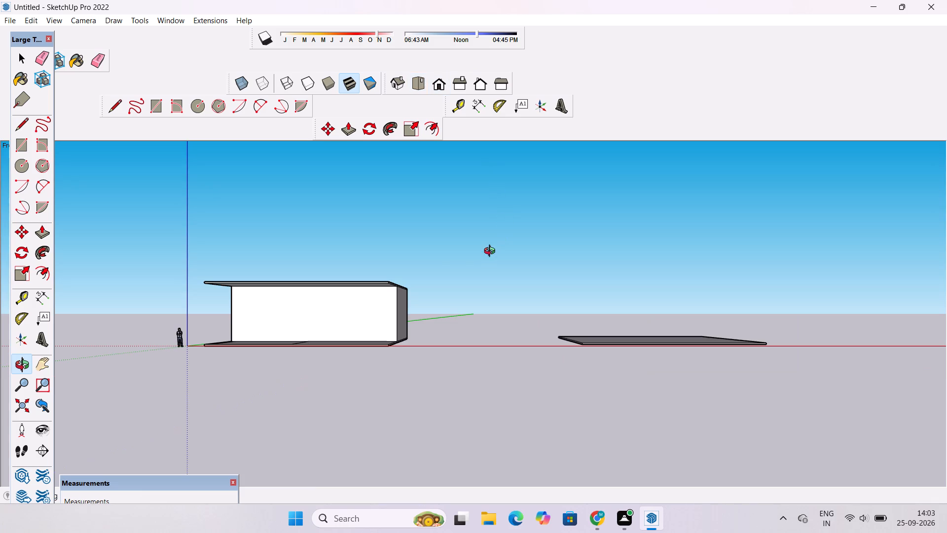
left_click_drag(331, 345, 494, 341, "shift")
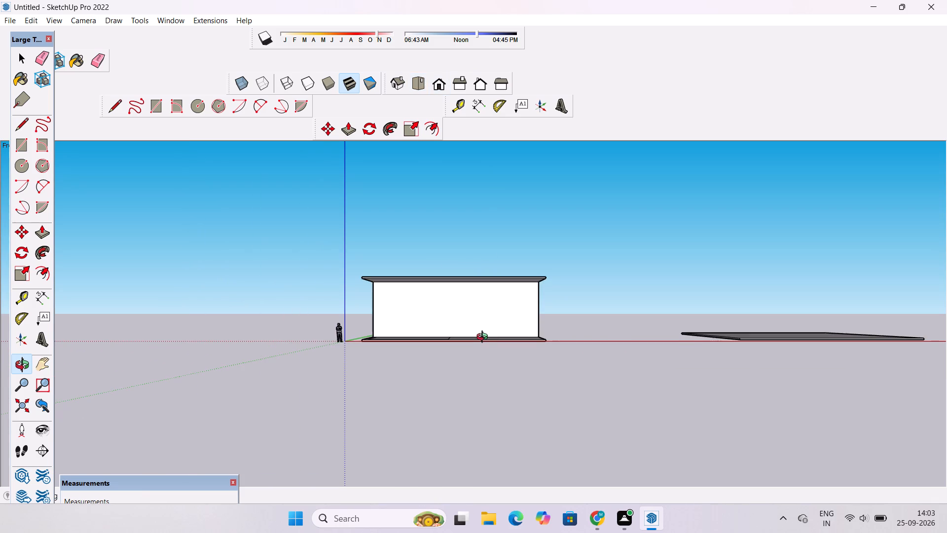
left_click_drag(484, 338, 516, 466)
scroll(379, 362, "up", 4)
left_click_drag(379, 362, 464, 391)
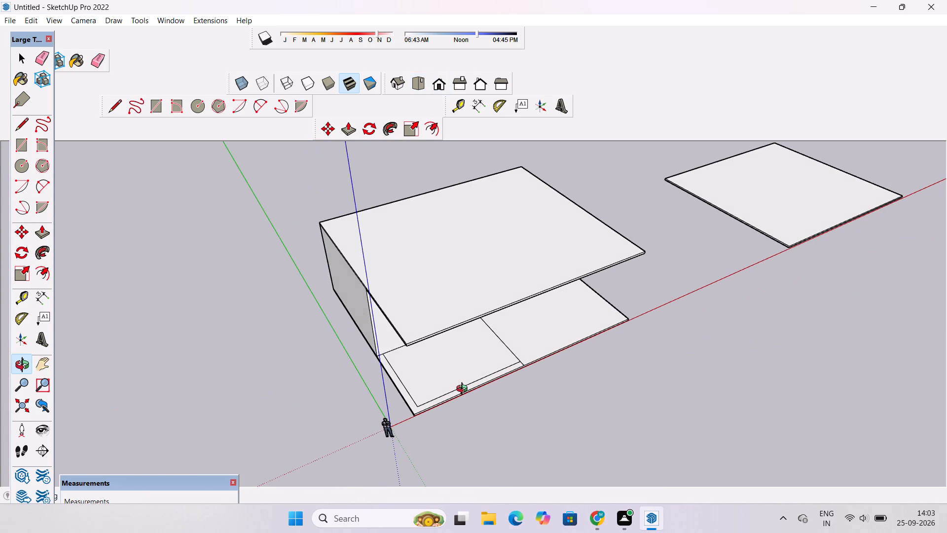
left_click_drag(464, 383, 503, 431)
left_click_drag(440, 416, 366, 298)
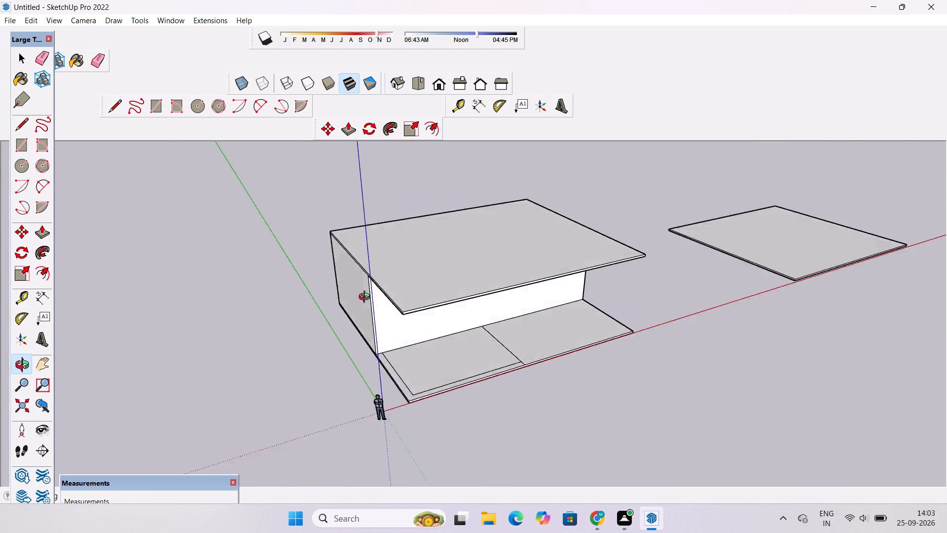
left_click_drag(366, 298, 335, 274)
left_click(456, 337, "shift")
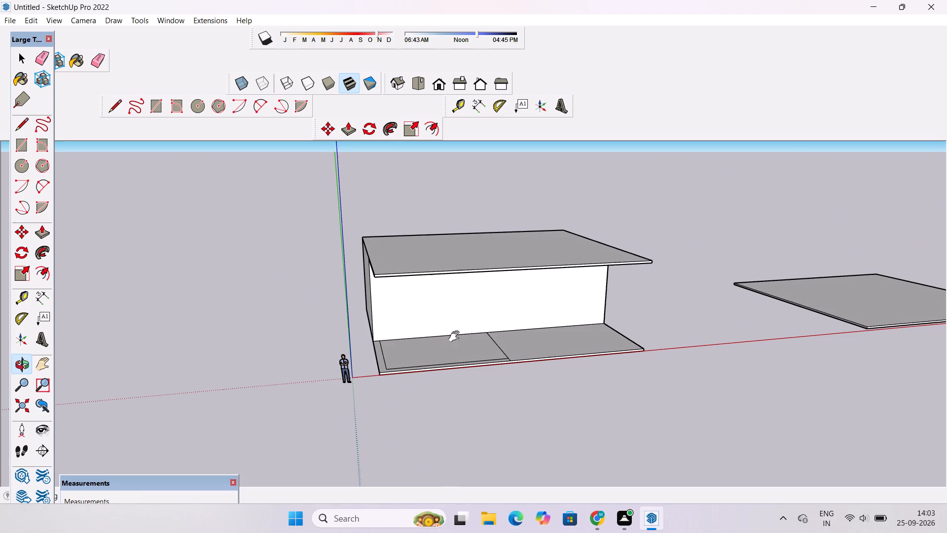
scroll(458, 336, "down", 1)
left_click_drag(461, 333, 532, 466)
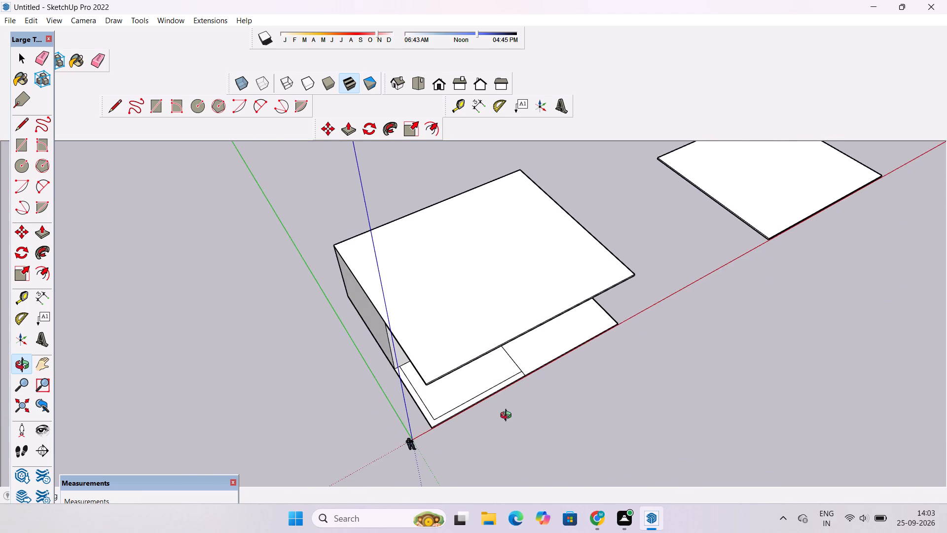
left_click_drag(503, 413, 381, 403)
left_click_drag(364, 403, 357, 403)
left_click_drag(418, 399, 509, 391)
left_click_drag(509, 400, 528, 371, "shift")
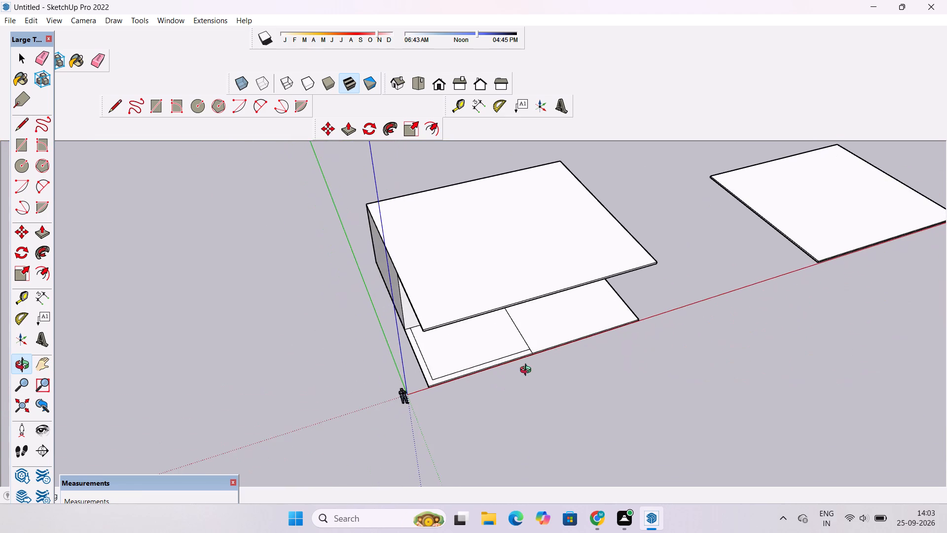
left_click_drag(469, 370, 484, 386)
left_click_drag(484, 389, 506, 375)
Dimension the outlined front area's depth along the slab's origin-side edge and its width along the front edge to the dividing line.
left_click(40, 296)
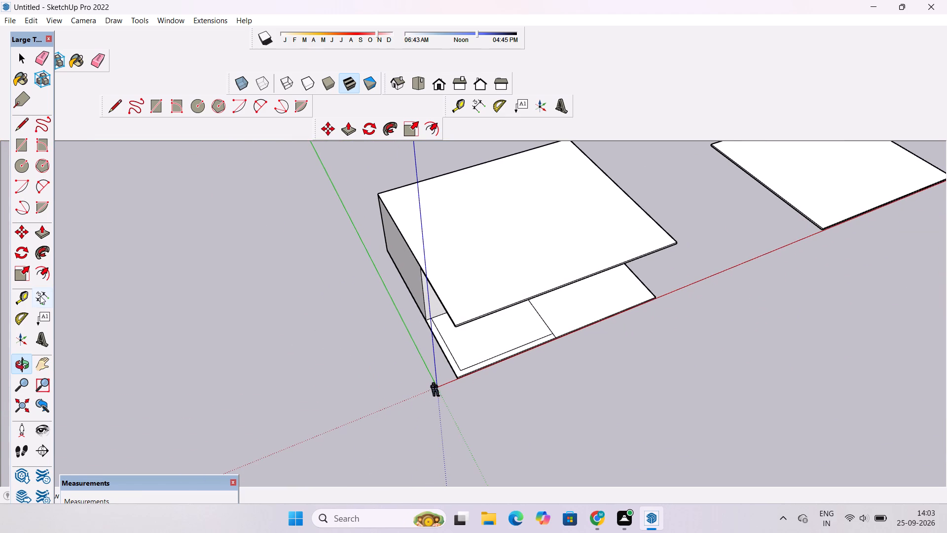
scroll(473, 375, "up", 10)
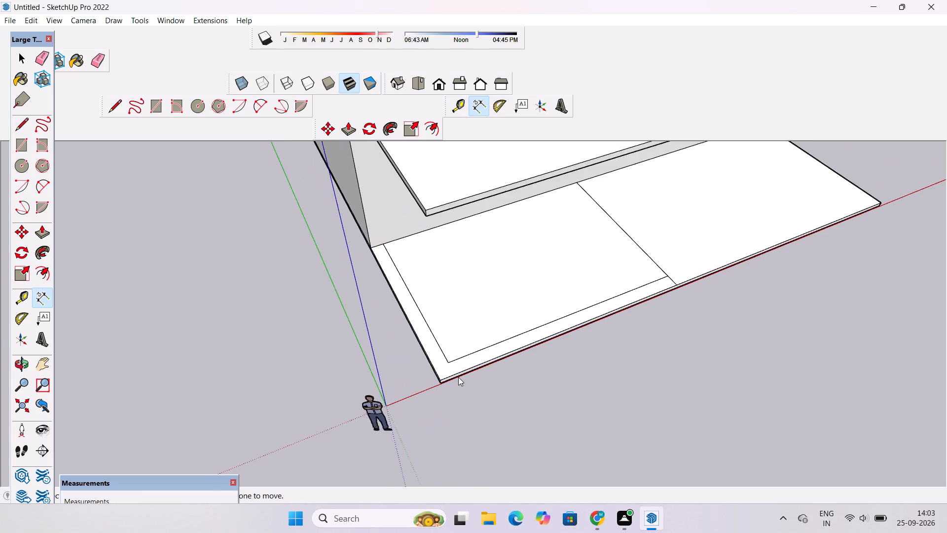
scroll(458, 377, "up", 2)
left_click(433, 380)
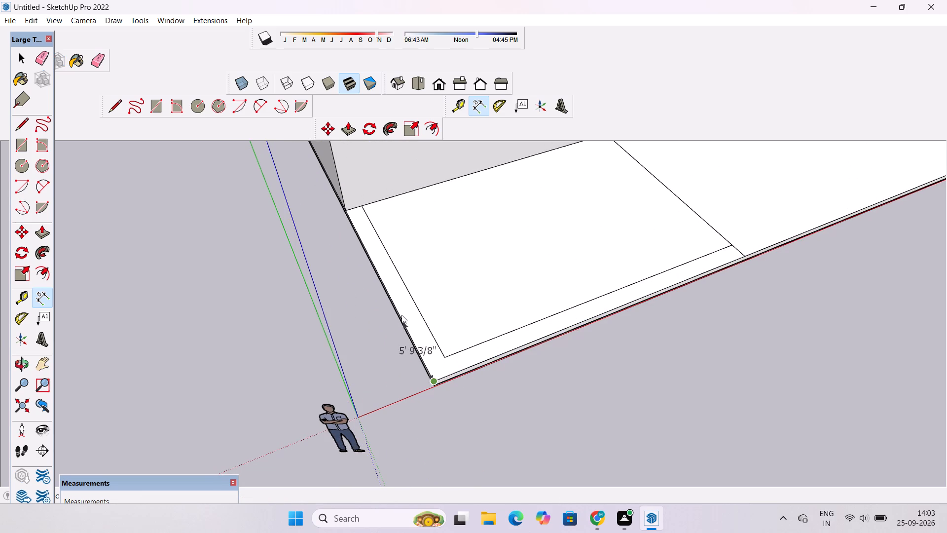
left_click(350, 214)
left_click(316, 234)
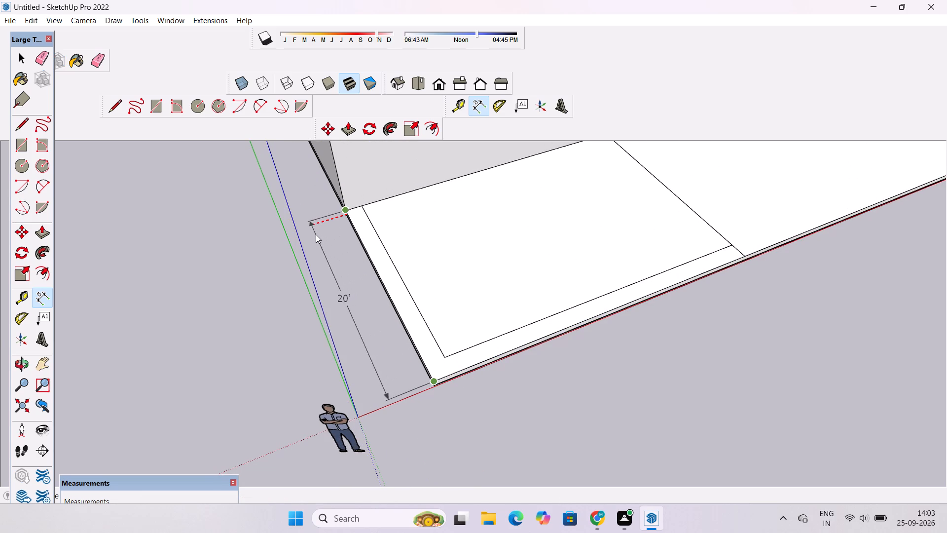
left_click(435, 380)
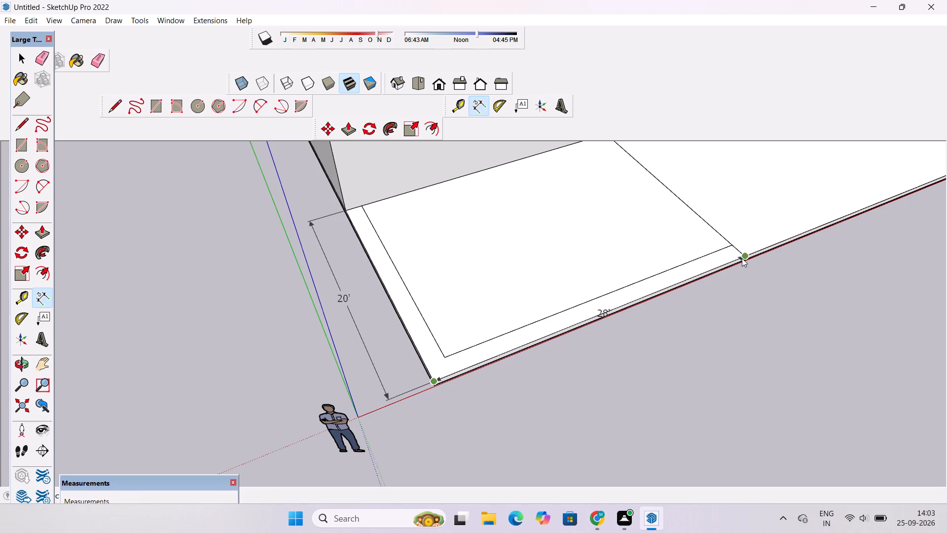
left_click(744, 257)
left_click(772, 311)
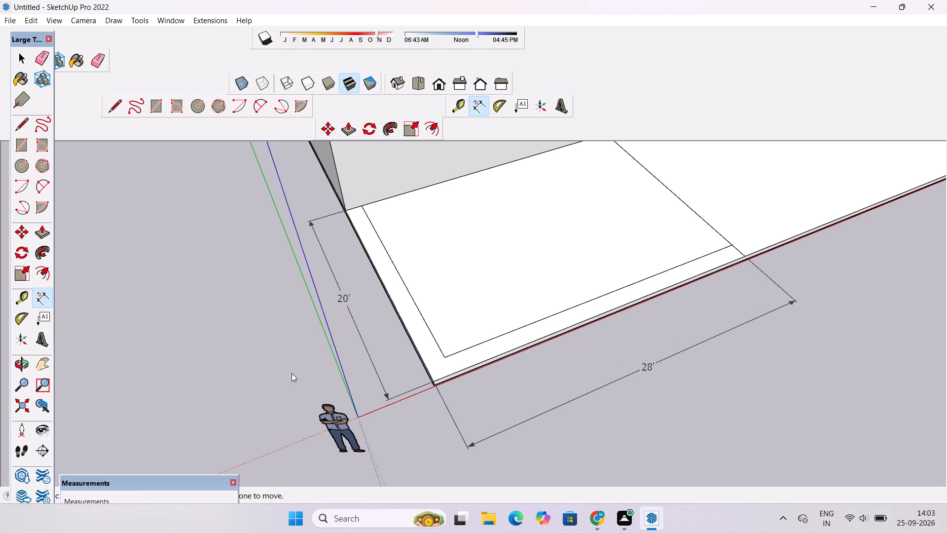
Place a guide line on the top slab 28' in from its origin-side edge.
scroll(307, 373, "down", 3)
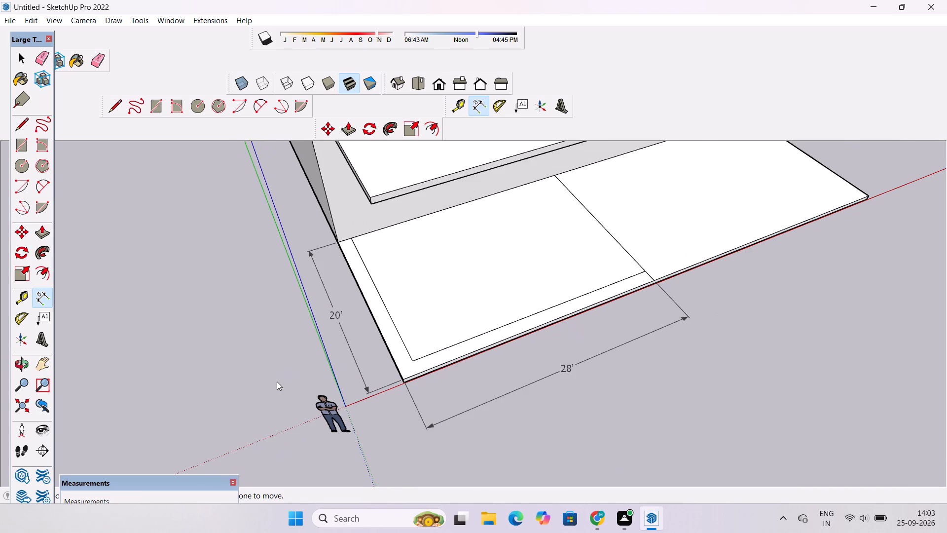
scroll(275, 381, "down", 11)
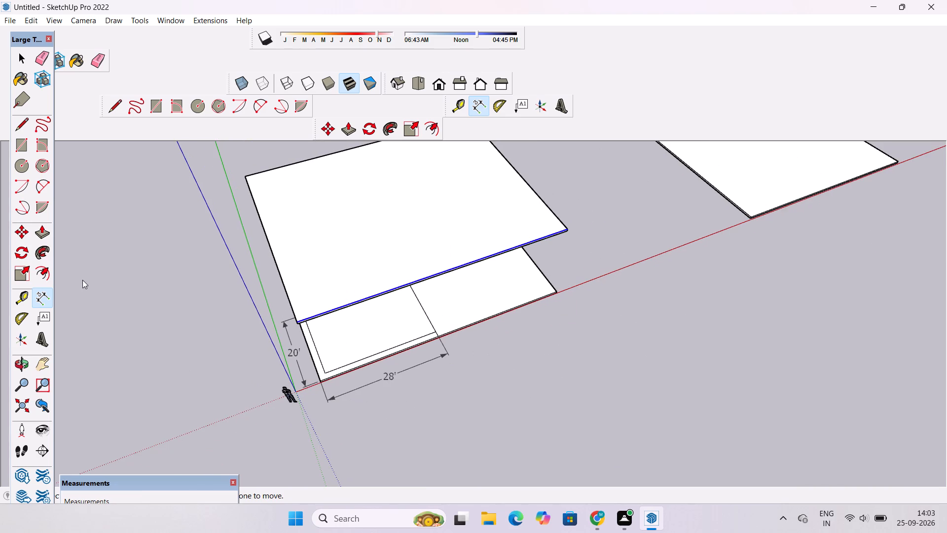
left_click(20, 301)
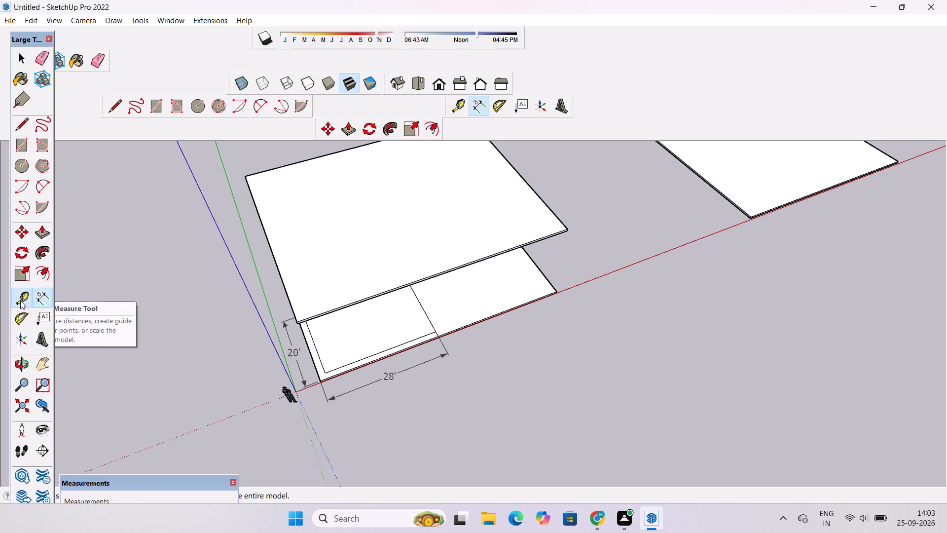
left_click(268, 242)
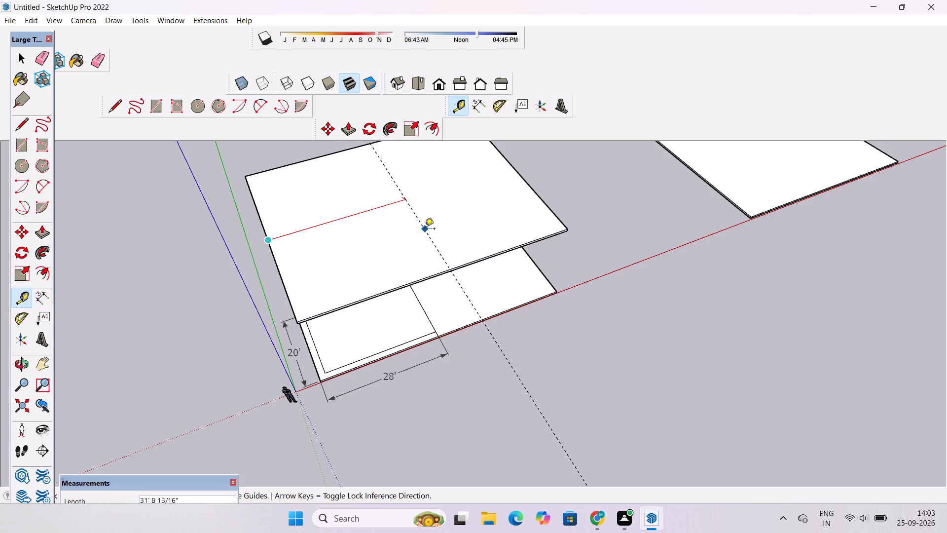
type("28")
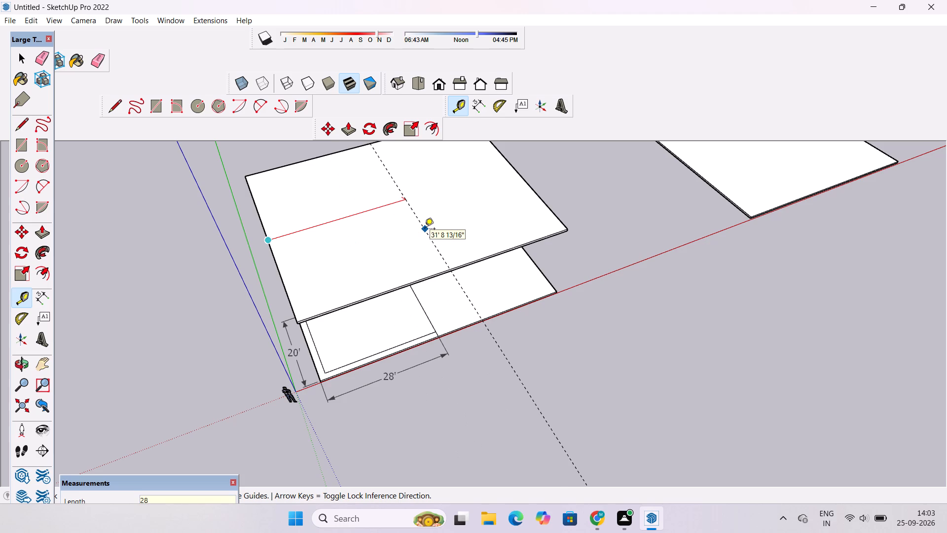
key("apostrophe")
key("Return")
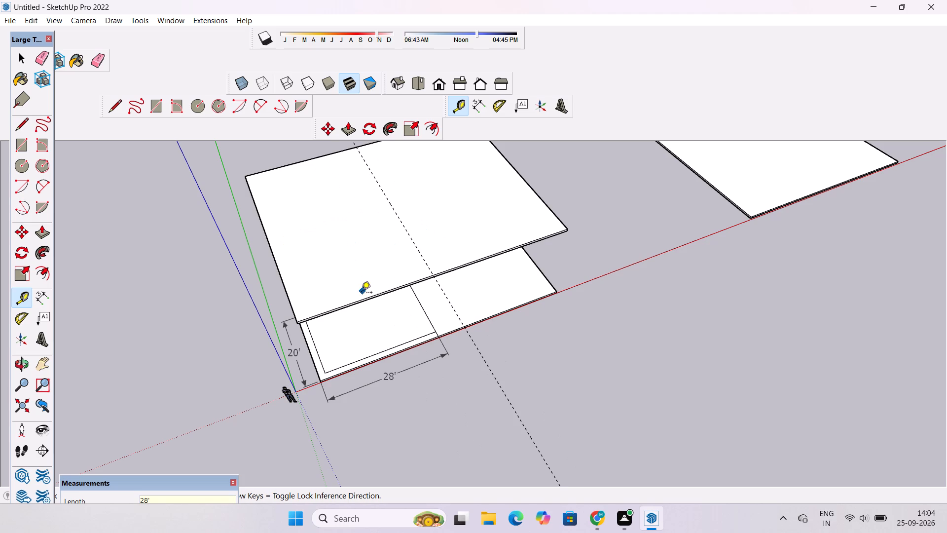
Place a guide line on the top slab 20' back from its front edge.
left_click(361, 299)
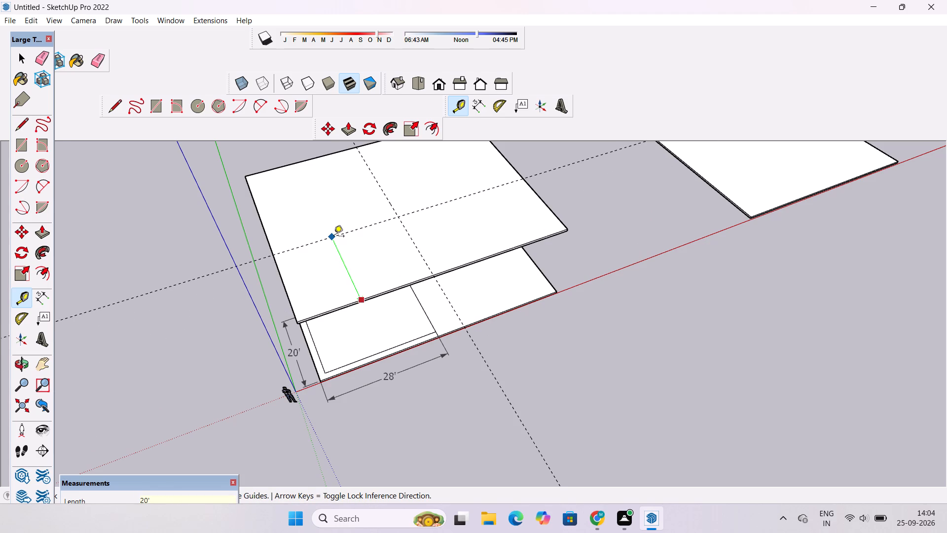
type("20'")
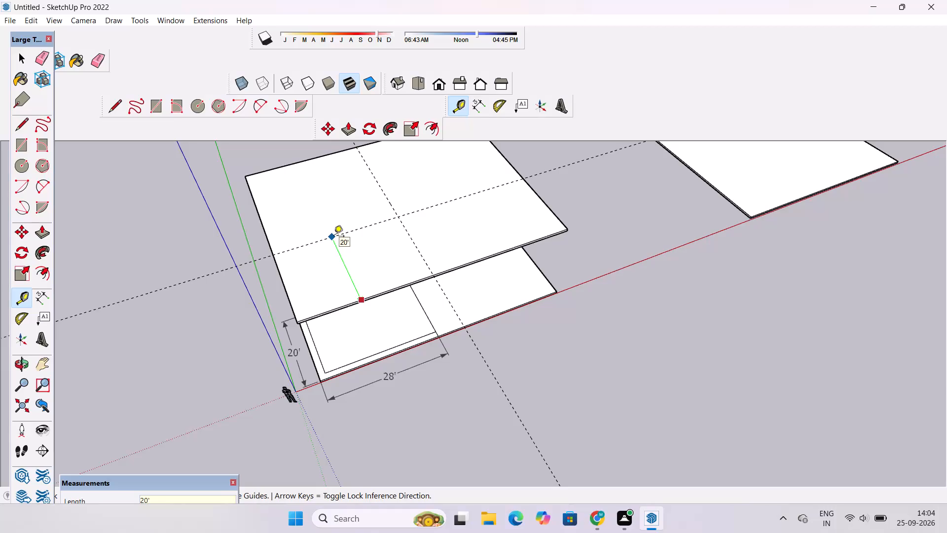
key("Return")
Draw a 60' line across the top slab along the guide 20' back from its front edge, from edge to edge.
scroll(343, 266, "down", 4)
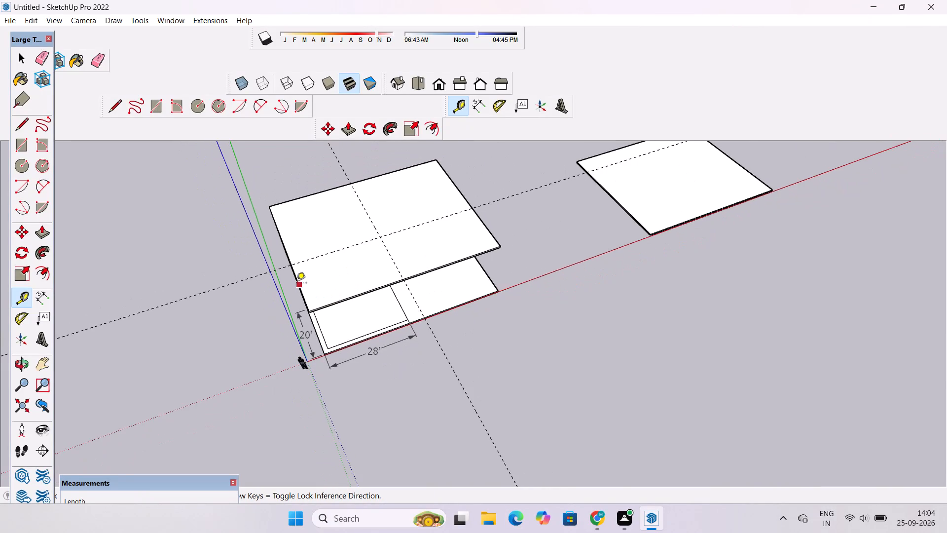
scroll(296, 284, "up", 5)
scroll(296, 284, "down", 3)
scroll(296, 284, "up", 4)
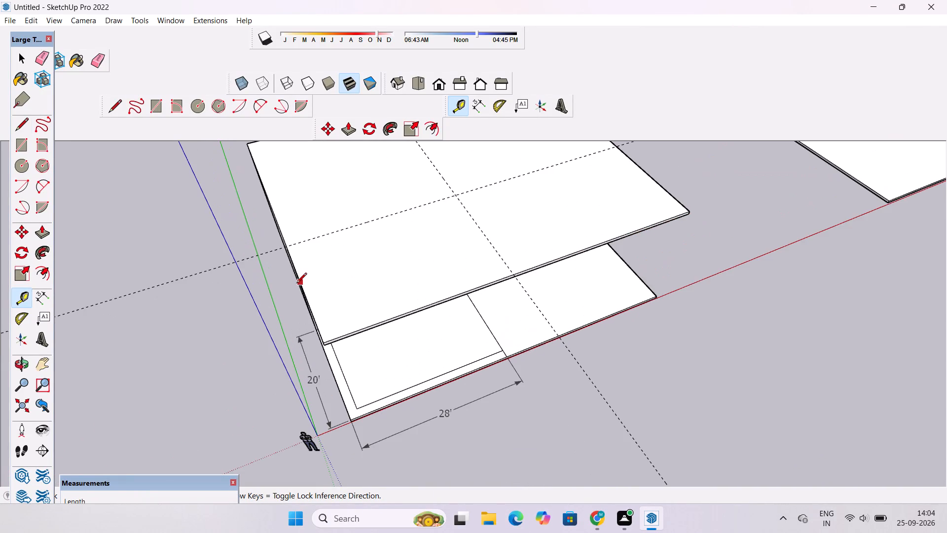
key("l")
scroll(296, 284, "down", 6)
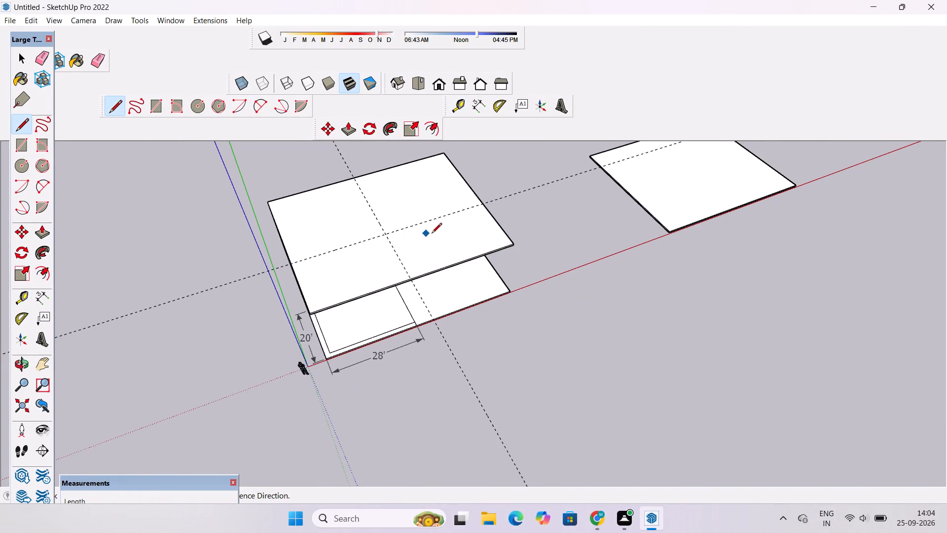
scroll(433, 234, "up", 2)
scroll(504, 208, "up", 3)
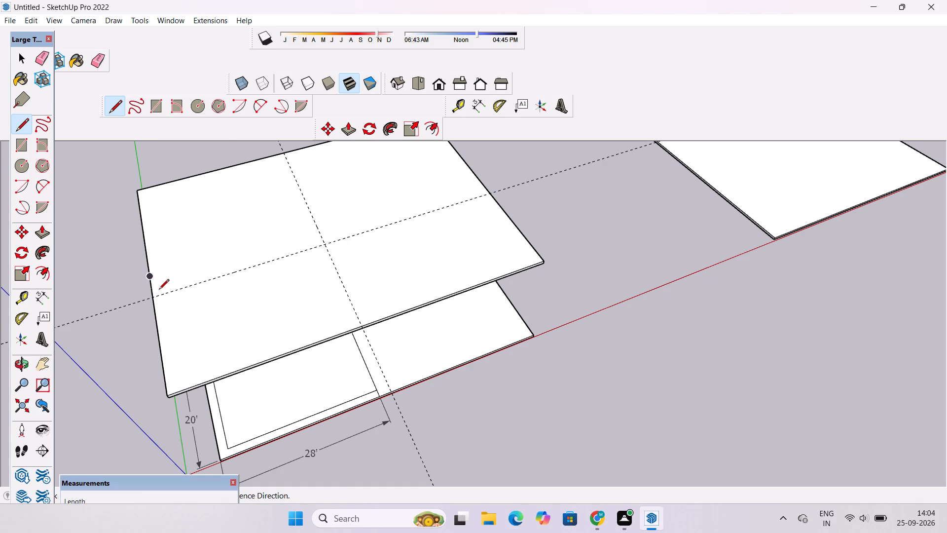
scroll(152, 299, "up", 4)
scroll(273, 259, "down", 5)
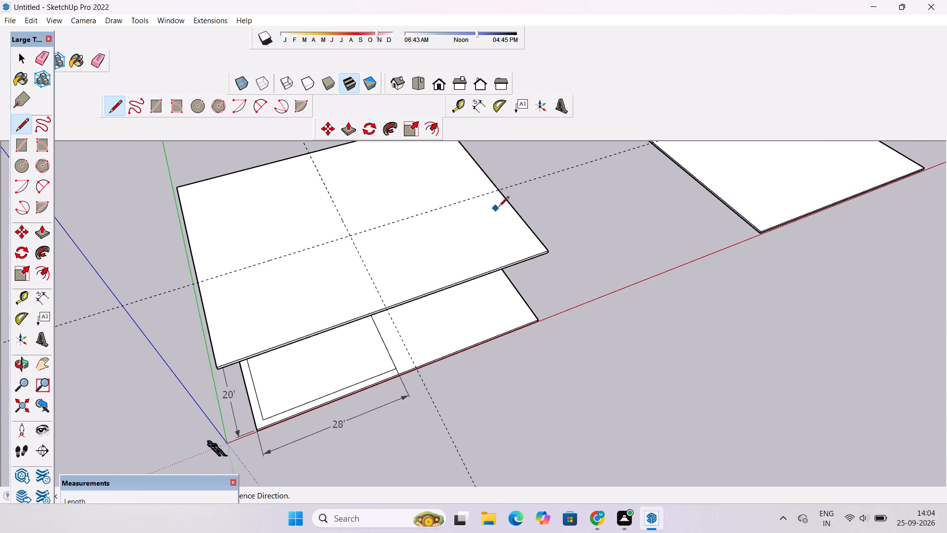
scroll(509, 194, "up", 4)
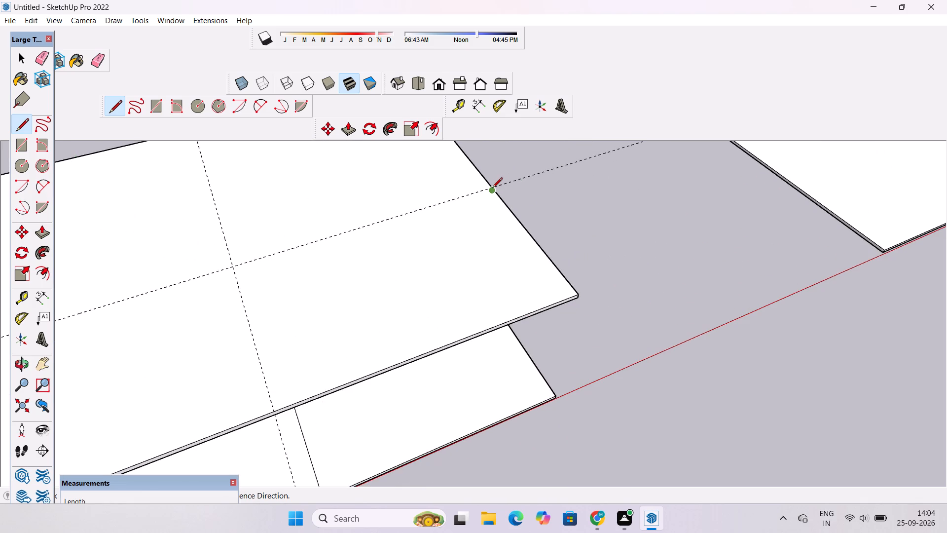
scroll(493, 188, "up", 6)
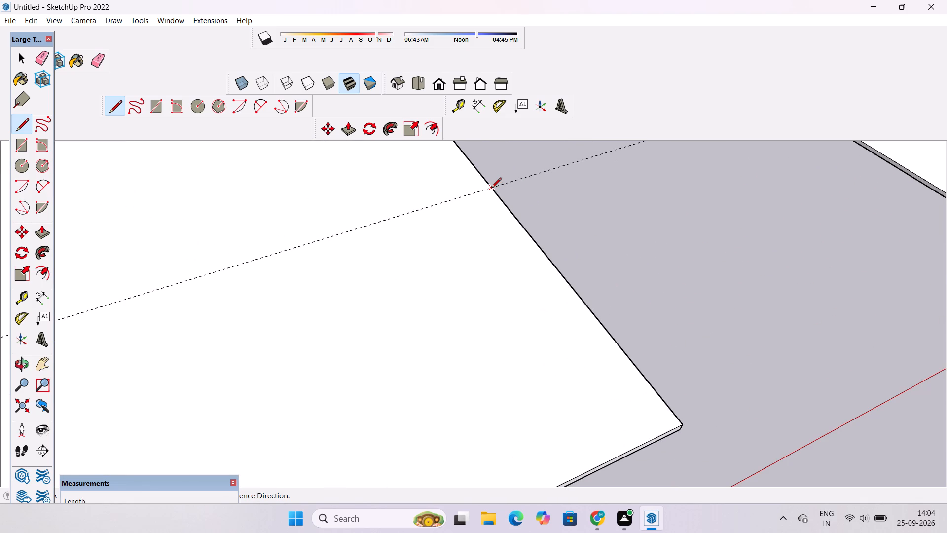
left_click(491, 189)
scroll(493, 188, "down", 16)
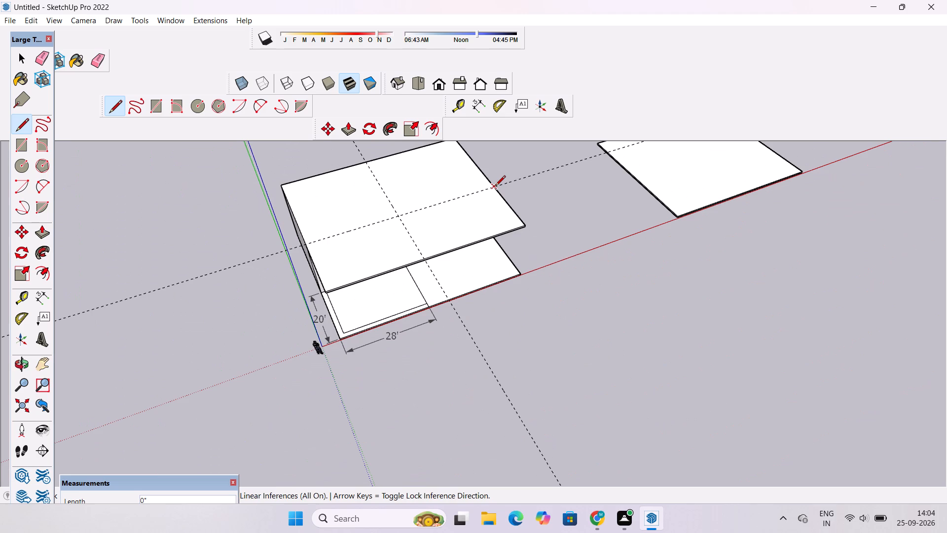
scroll(372, 216, "up", 3)
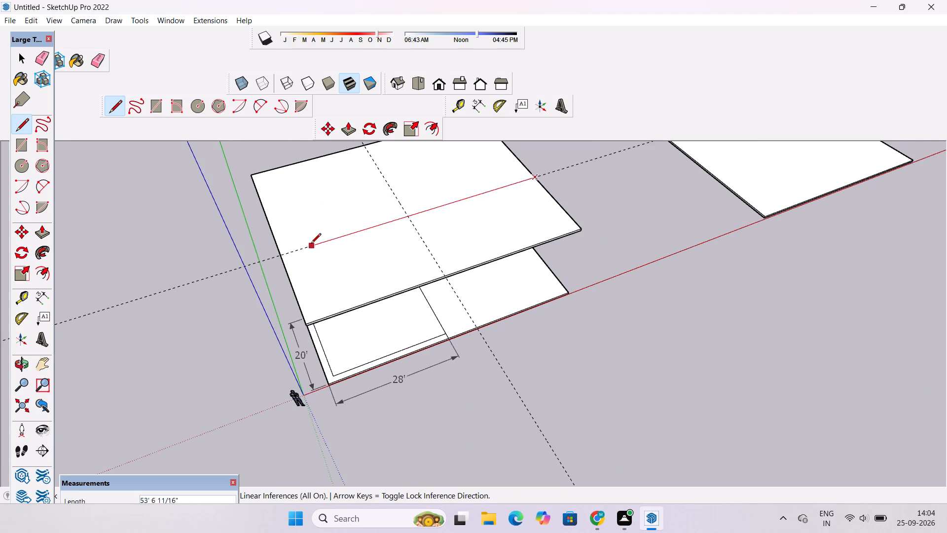
scroll(311, 244, "up", 5)
scroll(258, 264, "up", 8)
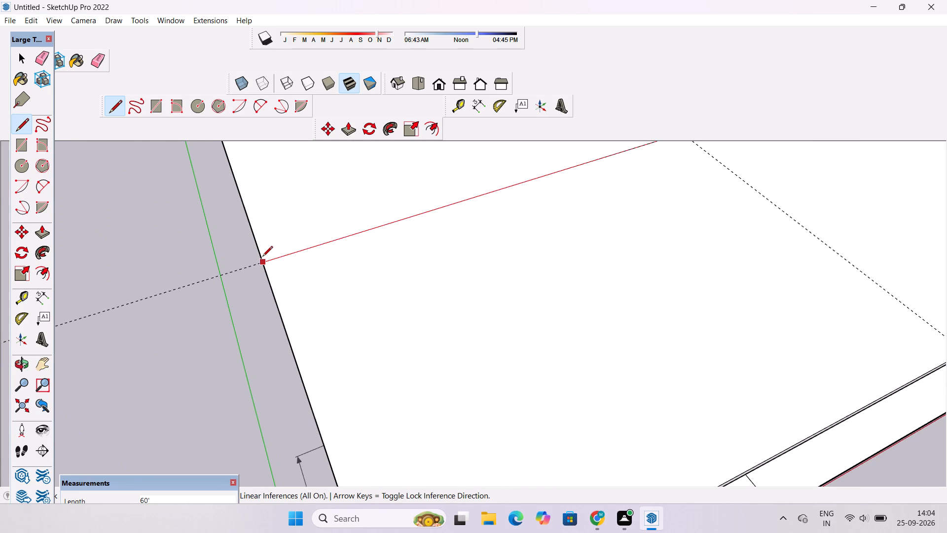
left_click(261, 263)
Draw a 20' line along the 28' guide from the top slab's front edge back to the cross line.
scroll(255, 264, "down", 11)
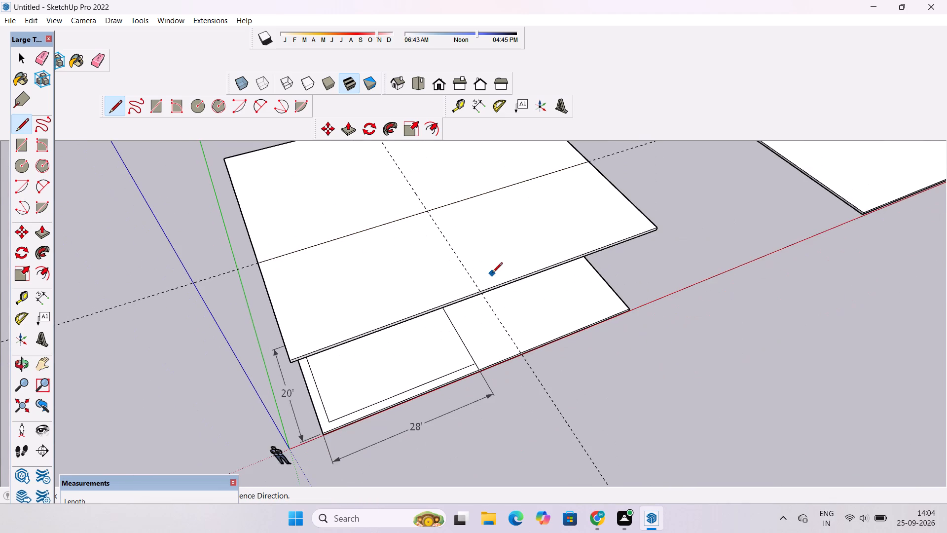
scroll(492, 274, "up", 3)
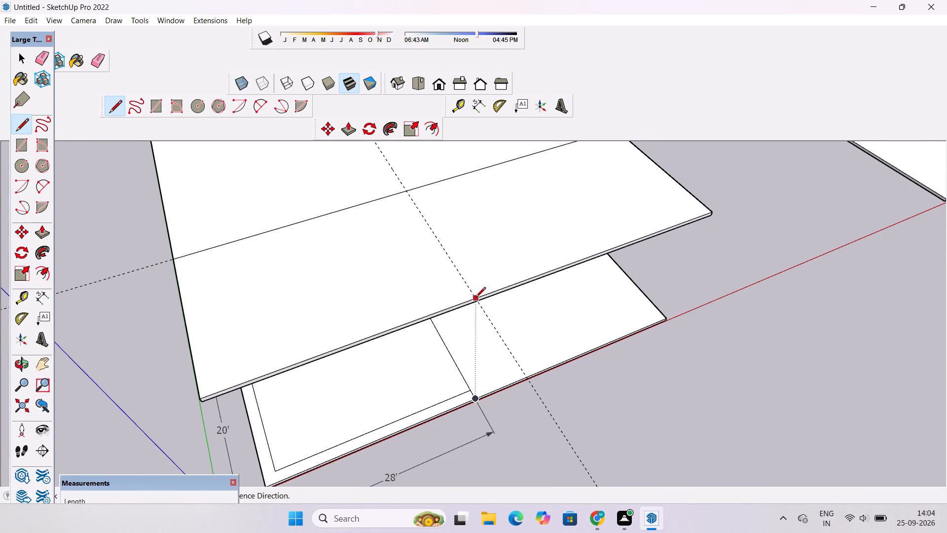
left_click(475, 298)
left_click(408, 190)
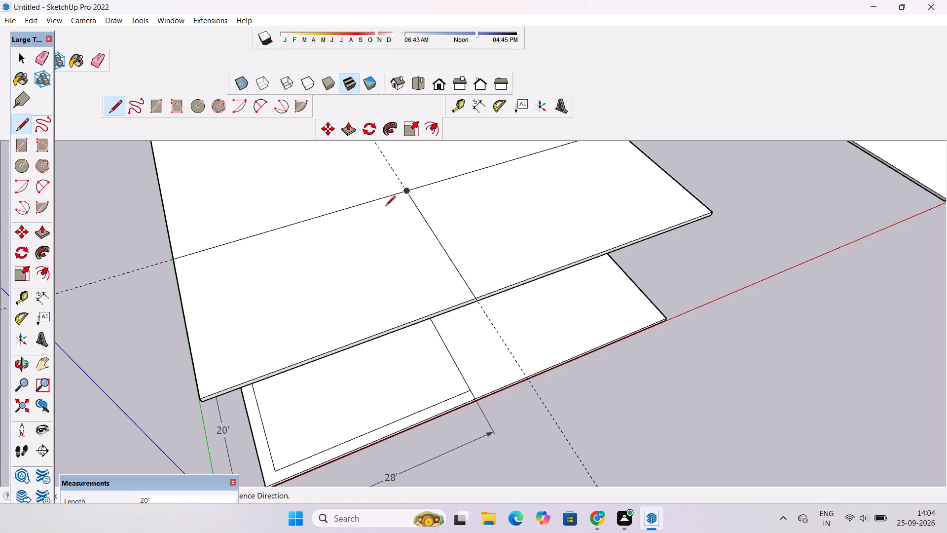
scroll(362, 223, "down", 14)
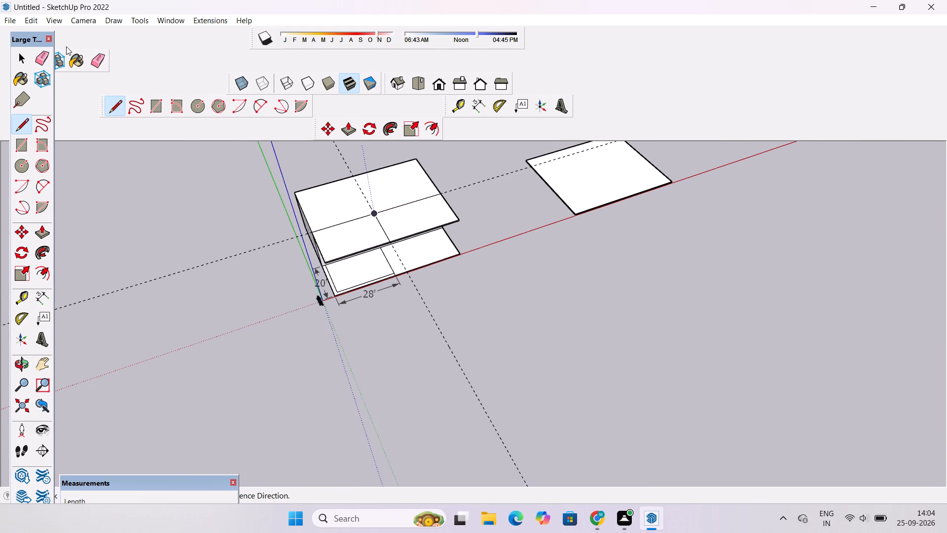
Erase the two dashed guide lines crossing the top slab.
left_click(36, 57)
left_click_drag(172, 232, 184, 275)
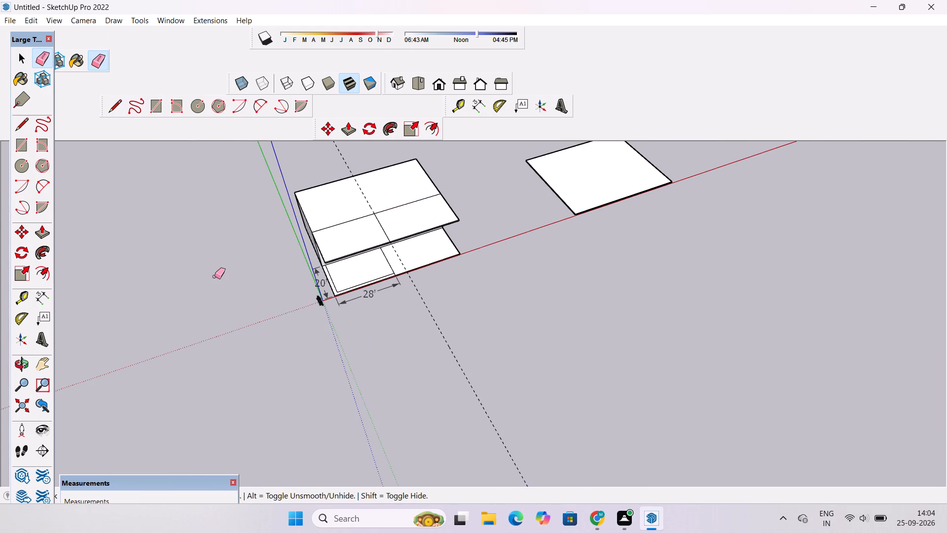
left_click_drag(460, 328, 451, 367)
scroll(455, 241, "up", 4)
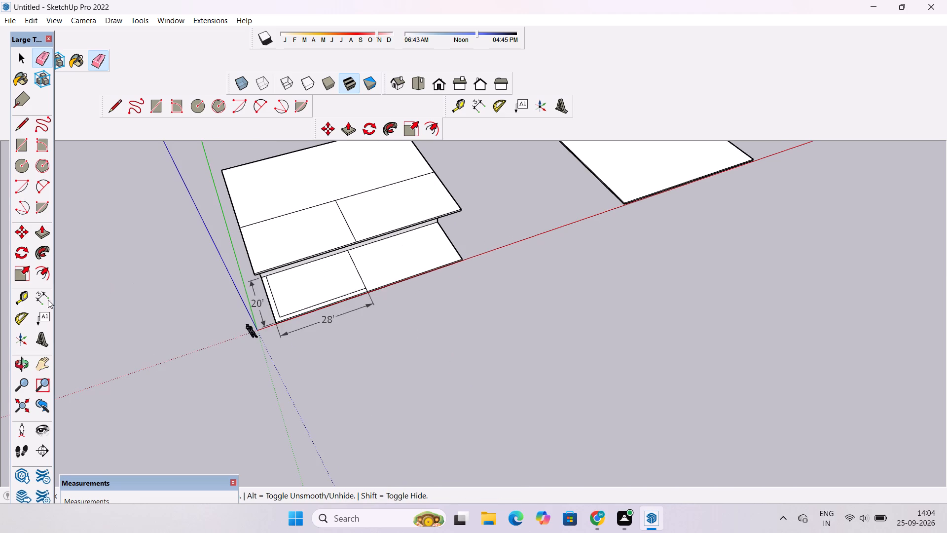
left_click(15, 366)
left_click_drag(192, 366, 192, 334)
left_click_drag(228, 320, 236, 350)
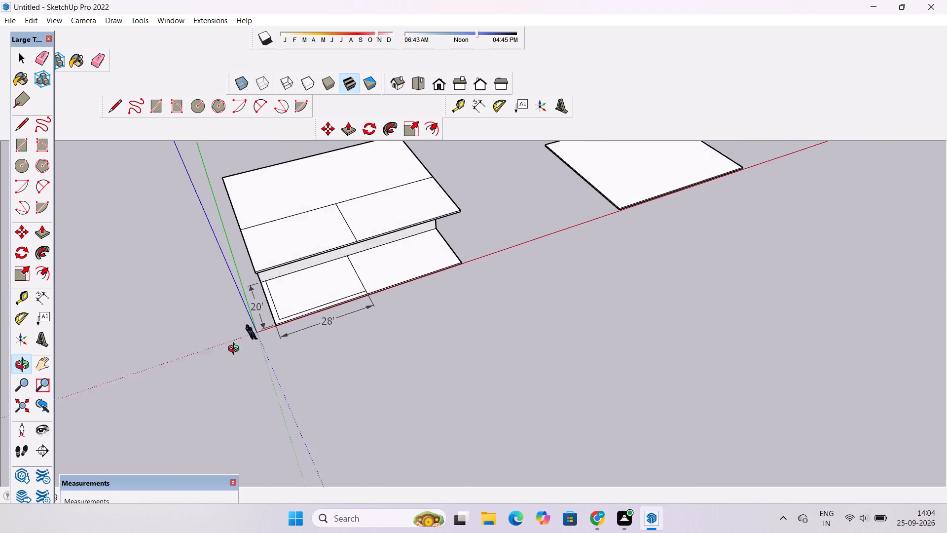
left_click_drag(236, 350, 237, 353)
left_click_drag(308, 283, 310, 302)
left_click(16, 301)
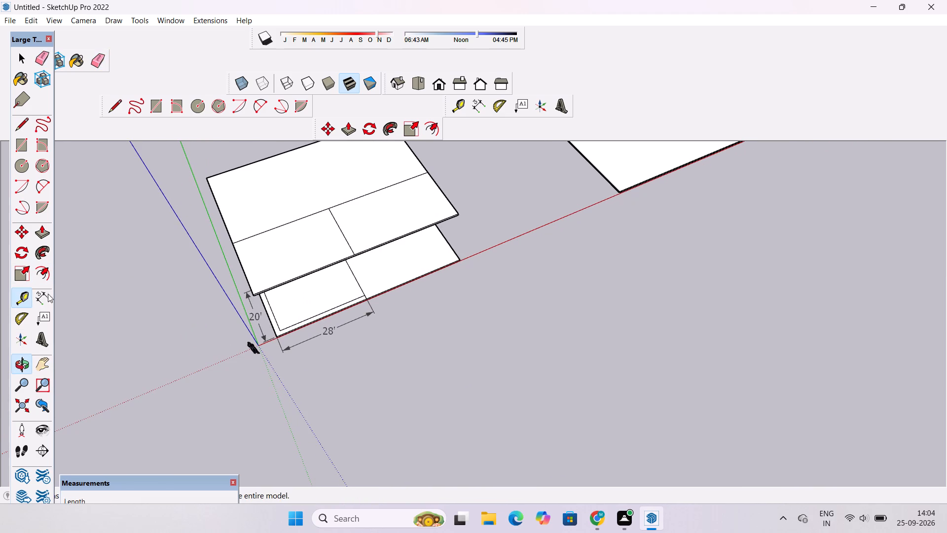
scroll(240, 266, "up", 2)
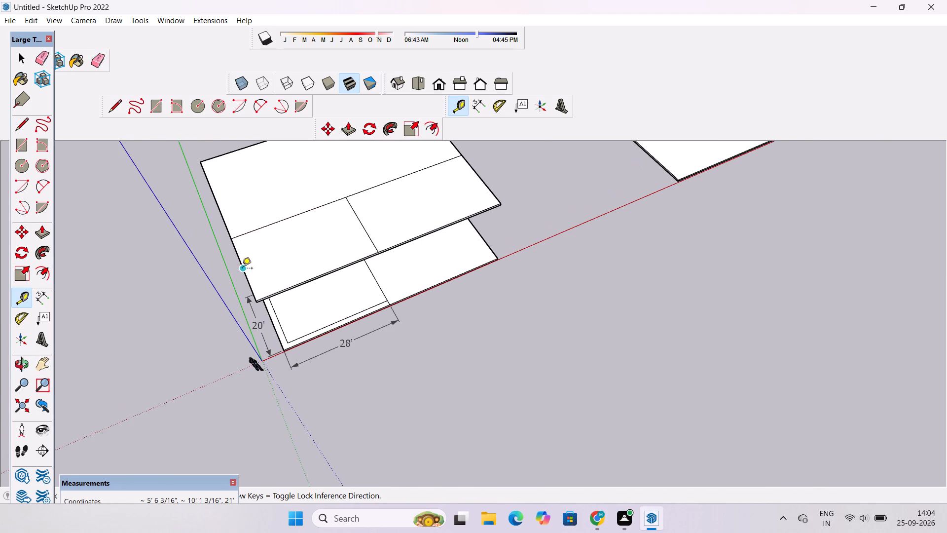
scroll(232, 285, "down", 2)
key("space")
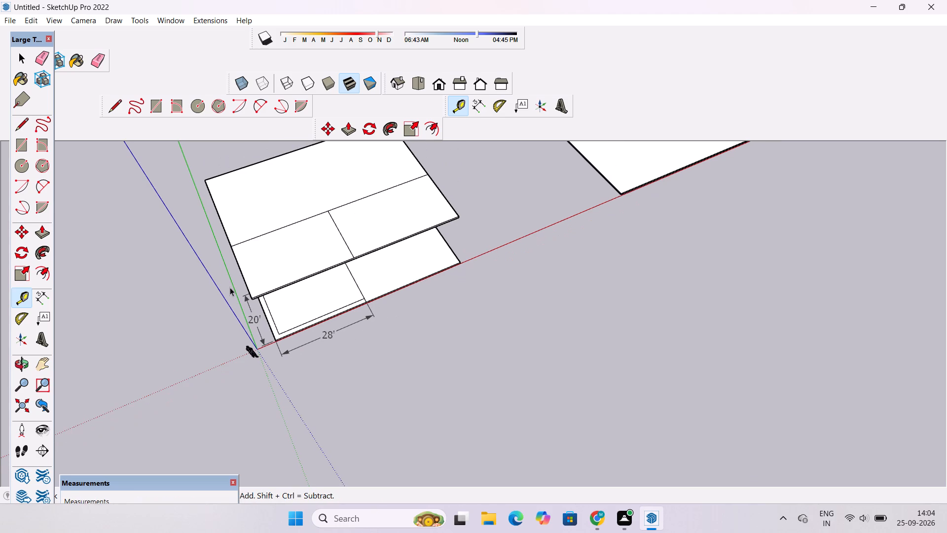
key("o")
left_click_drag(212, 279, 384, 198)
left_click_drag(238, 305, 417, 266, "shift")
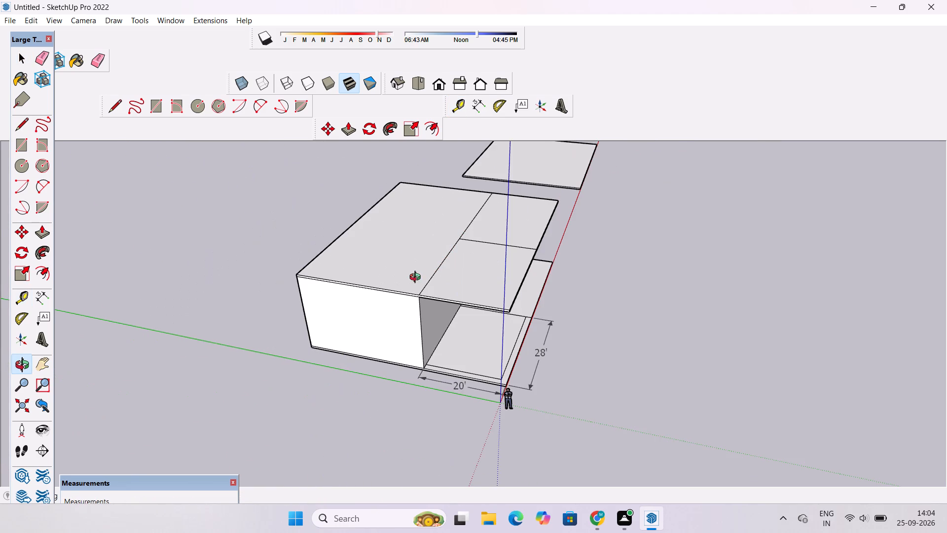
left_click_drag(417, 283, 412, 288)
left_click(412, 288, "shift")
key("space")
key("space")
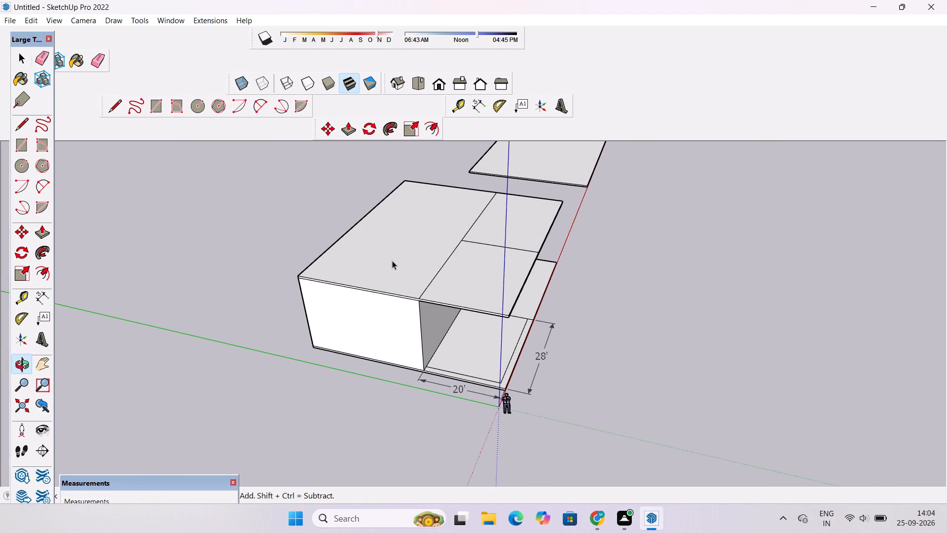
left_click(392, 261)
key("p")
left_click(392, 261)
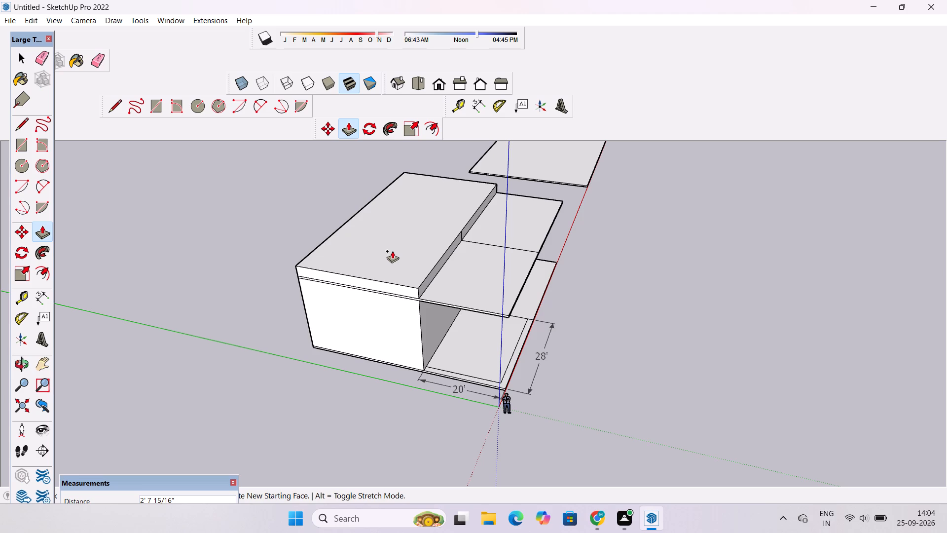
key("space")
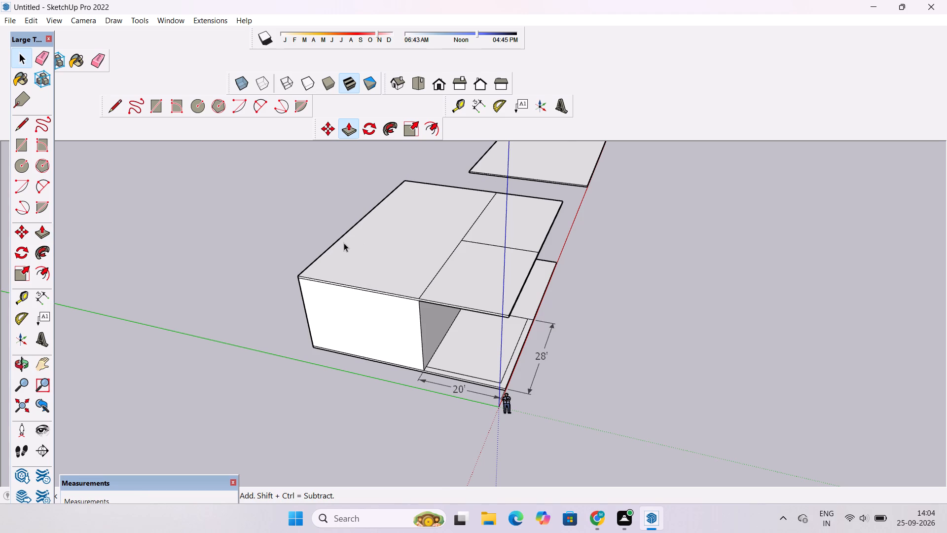
Measure the lower block's height along its front vertical edge on the origin side, from base slab to top slab.
scroll(339, 243, "down", 1)
left_click(38, 300)
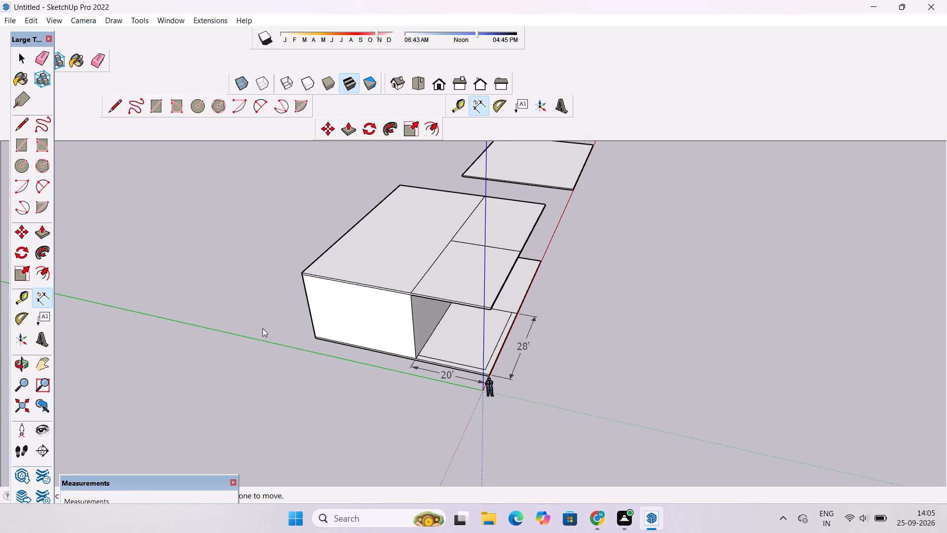
scroll(419, 360, "up", 10)
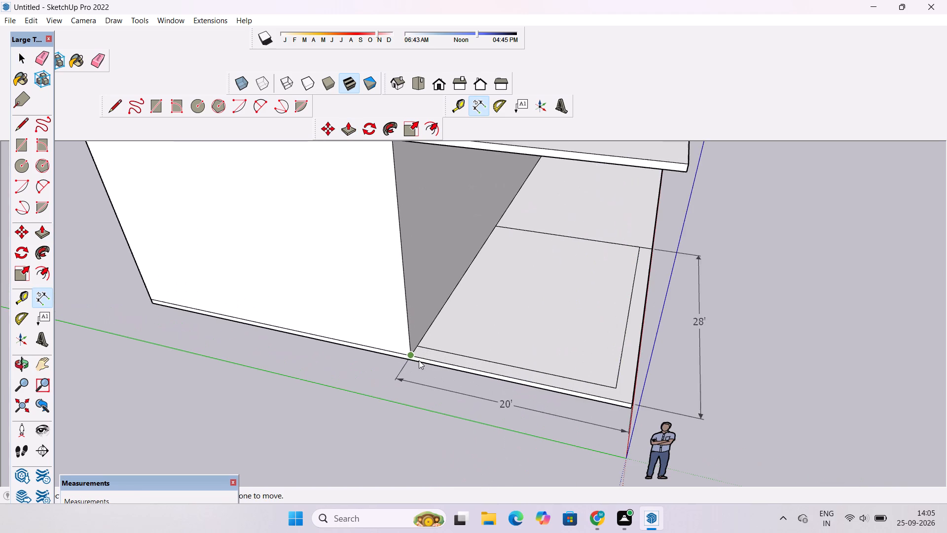
scroll(419, 360, "up", 2)
left_click(410, 354)
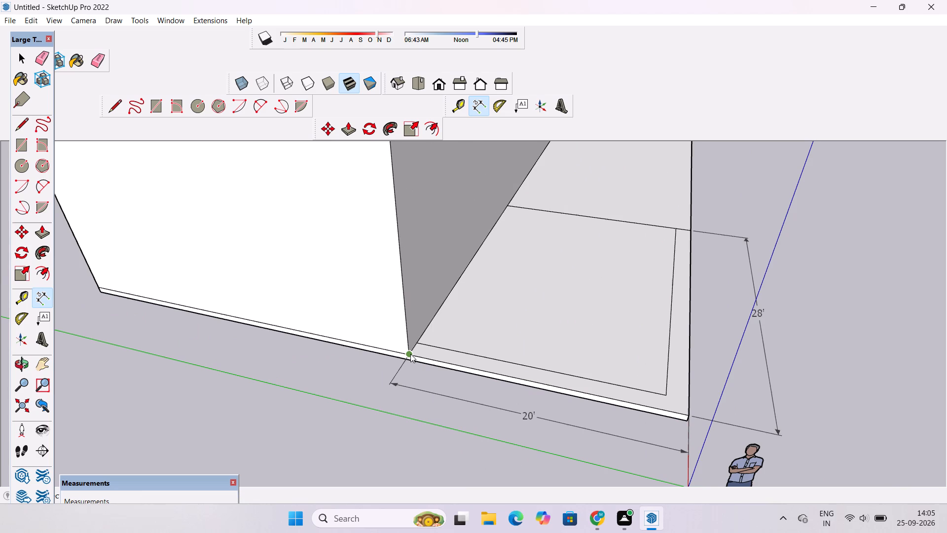
scroll(410, 350, "down", 8)
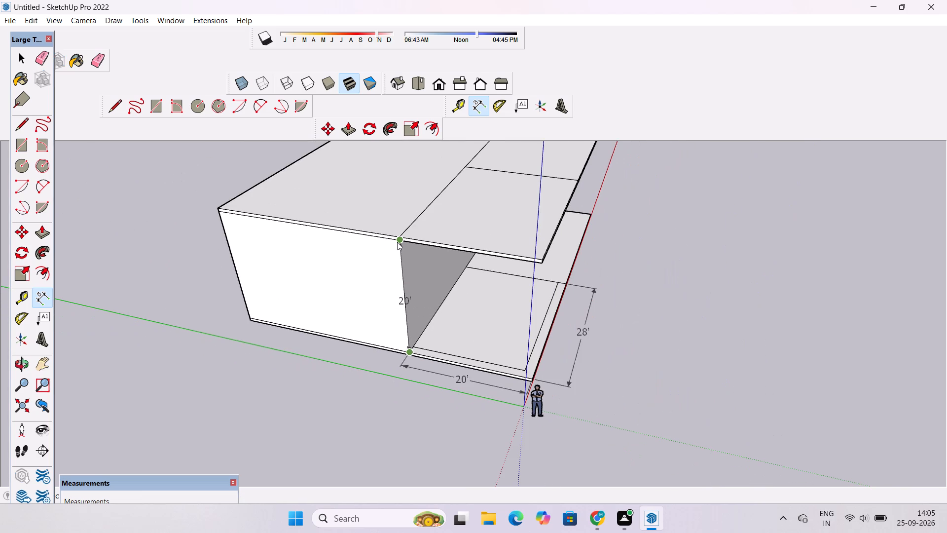
scroll(397, 242, "up", 4)
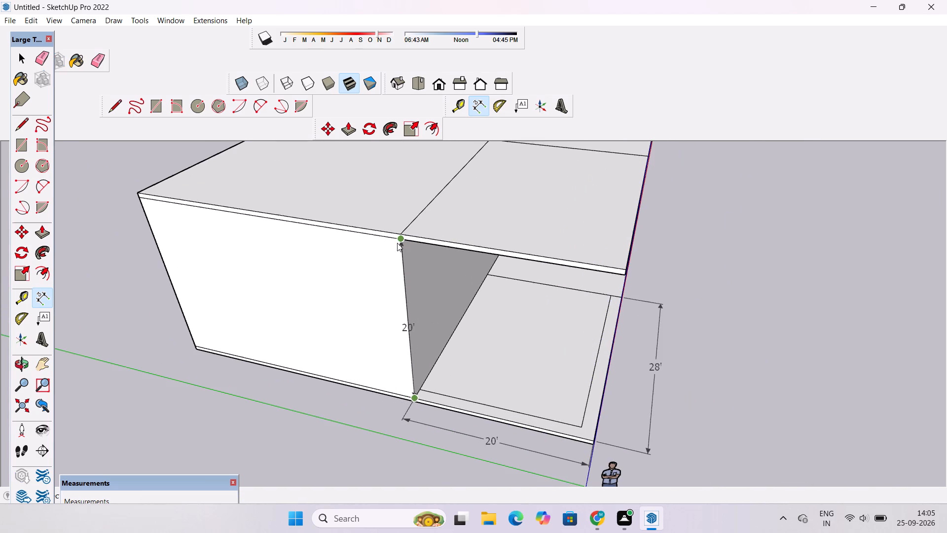
scroll(397, 243, "up", 10)
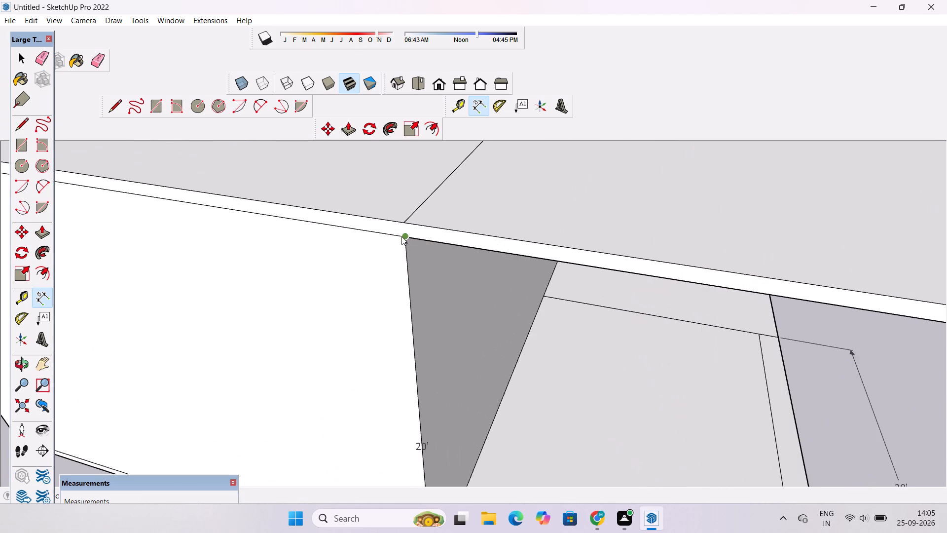
scroll(403, 236, "down", 16)
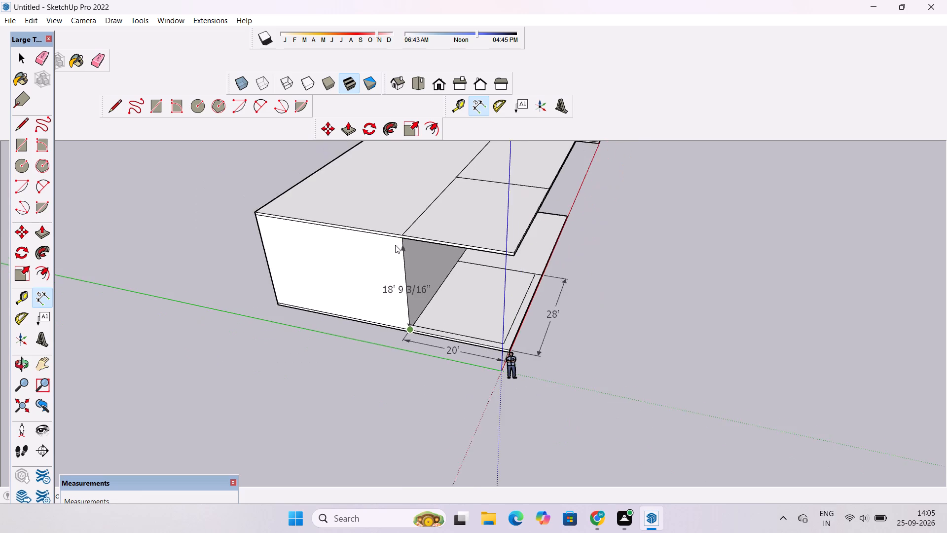
scroll(395, 245, "down", 5)
key("space")
Push/Pull the large rear face of the top slab upward 20' to form an upper block.
key("p")
left_click(374, 216)
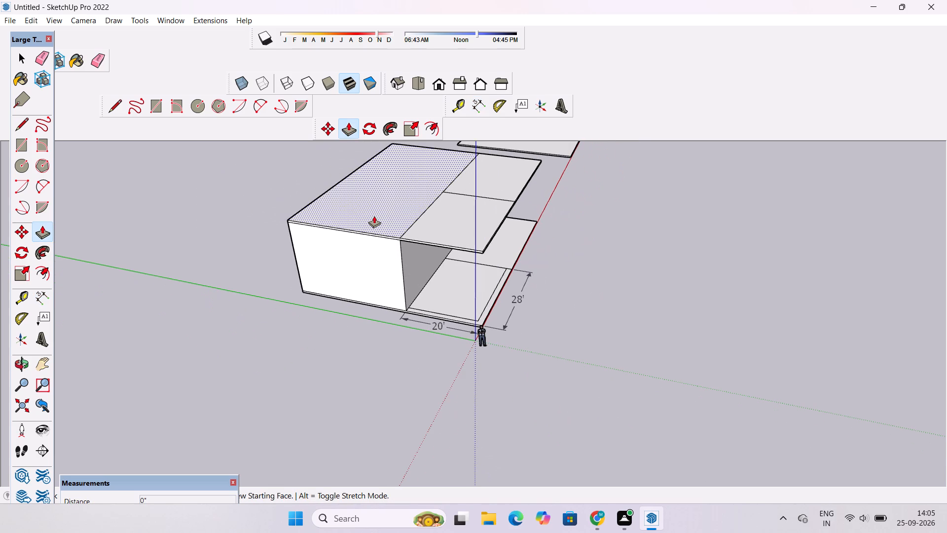
scroll(375, 214, "up", 7)
scroll(377, 207, "down", 3)
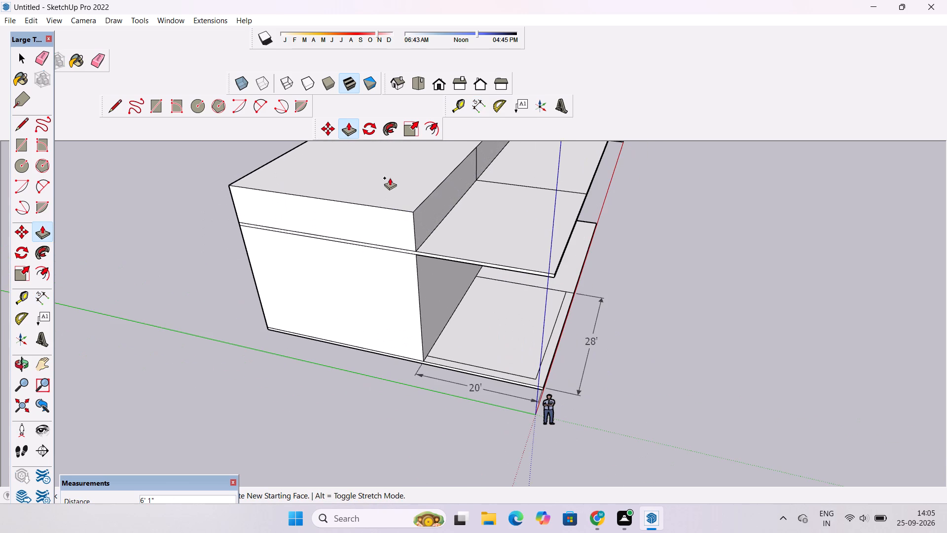
type("20")
key("apostrophe")
key("Return")
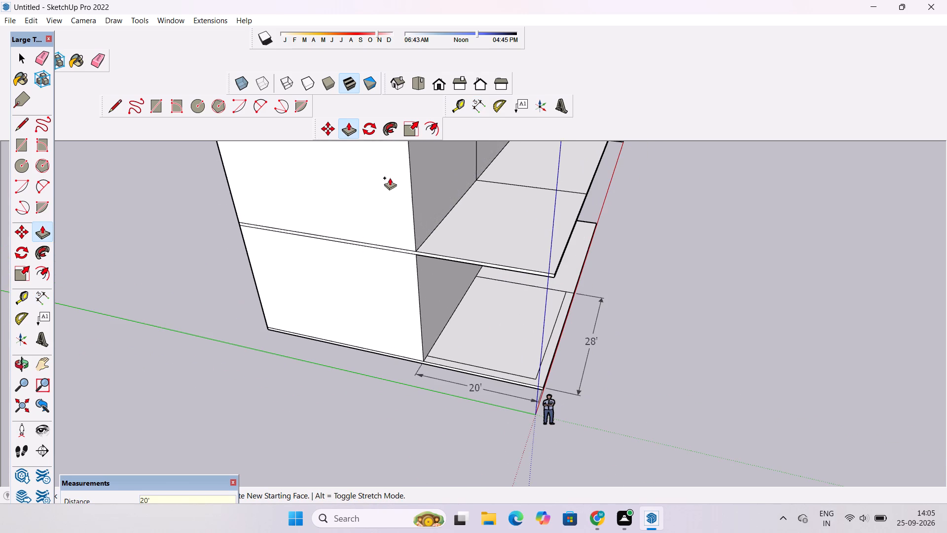
scroll(377, 284, "down", 12)
scroll(458, 210, "up", 3)
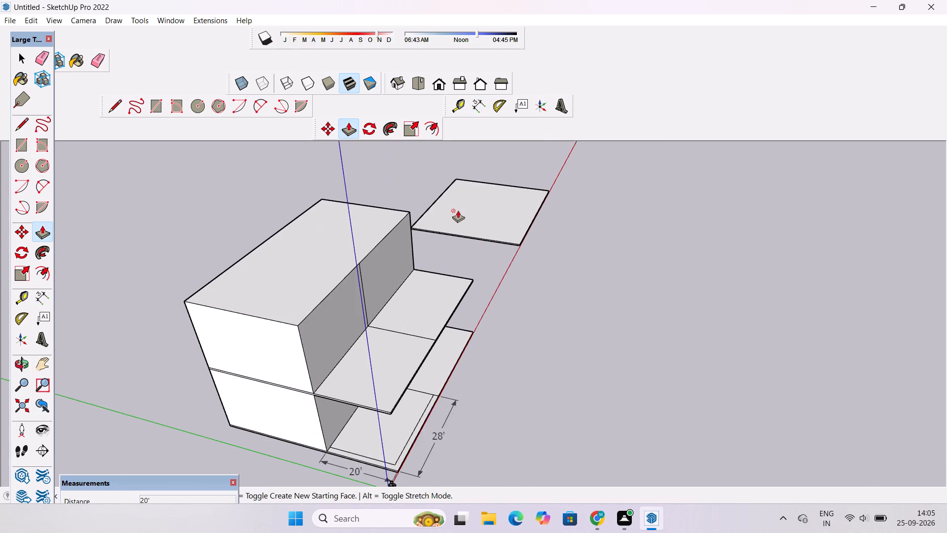
Erase the vertical line dividing the upper block's front wall.
scroll(458, 210, "up", 2)
key("space")
scroll(457, 214, "up", 1)
key("e")
left_click_drag(317, 314, 309, 330)
left_click(309, 330)
key("space")
Copy the separate spare slab onto the upper block as a roof slab, its bottom corner on the block's rear top corner on the origin side.
type("o")
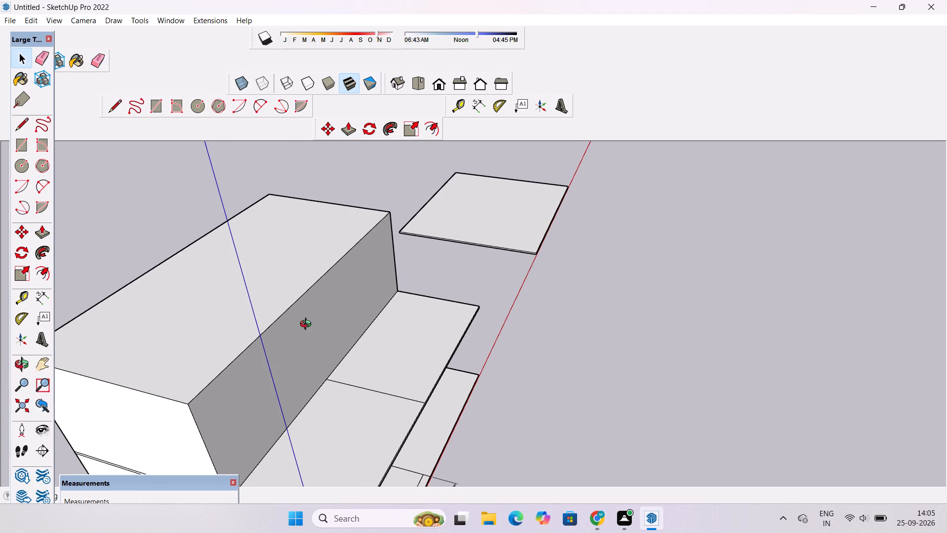
scroll(308, 325, "down", 5)
left_click_drag(302, 325, 334, 299, "shift")
scroll(337, 295, "down", 4)
left_click_drag(333, 309, 344, 325)
left_click_drag(351, 335, 388, 311, "shift")
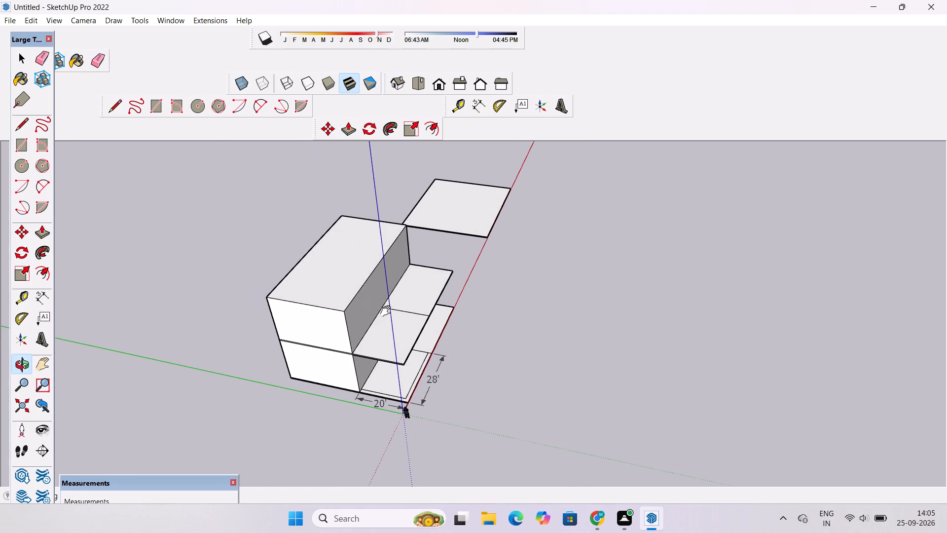
scroll(389, 311, "down", 1)
left_click_drag(388, 319, 398, 311, "shift")
scroll(440, 199, "up", 4)
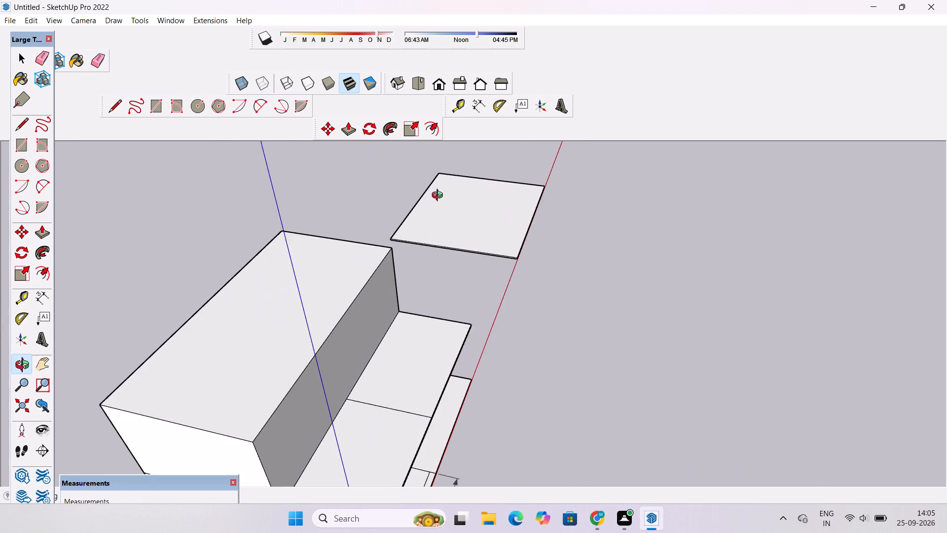
left_click_drag(428, 260, 431, 248, "shift")
key("space")
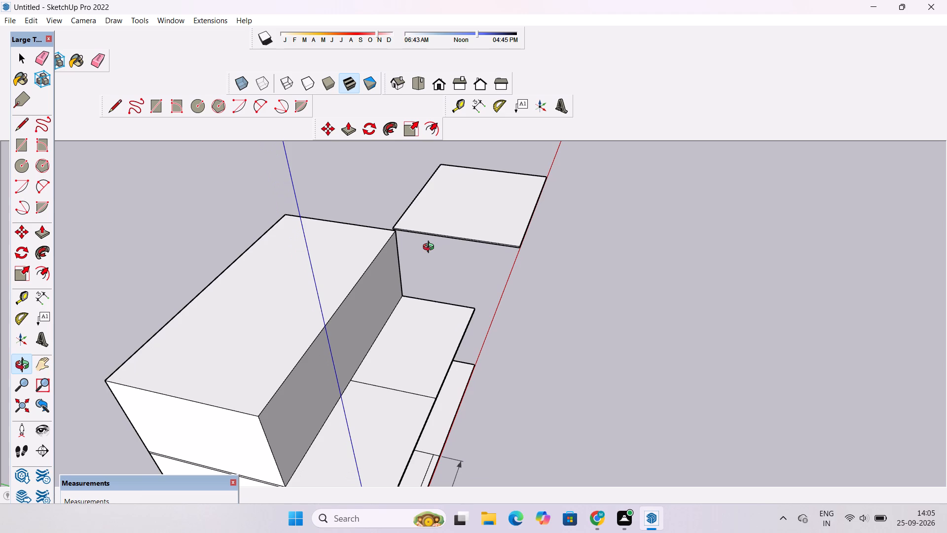
key("space")
left_click(464, 222)
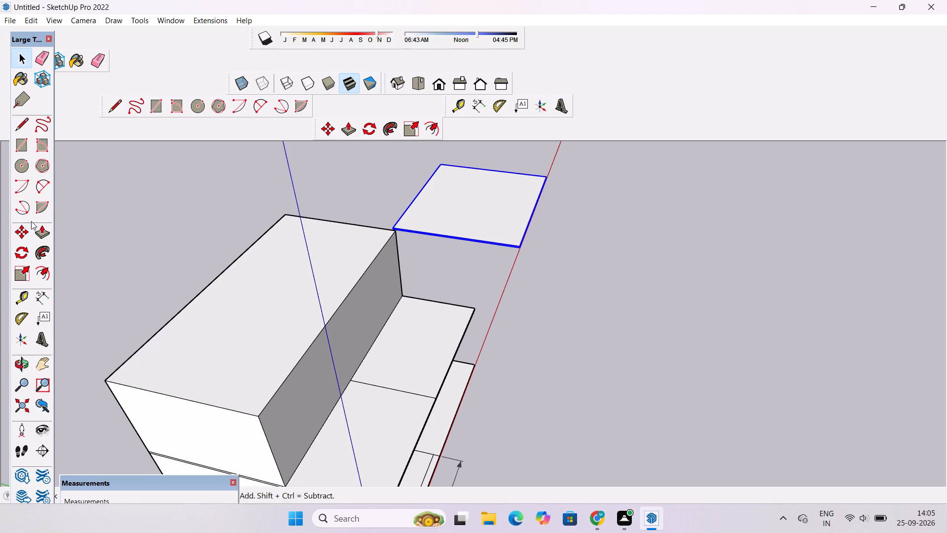
left_click(22, 232)
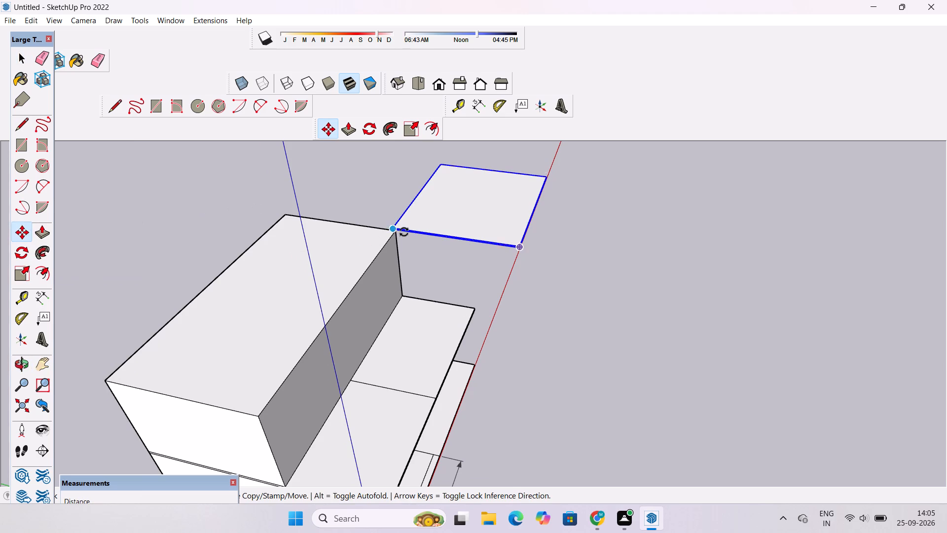
scroll(423, 224, "up", 6)
scroll(357, 261, "up", 9)
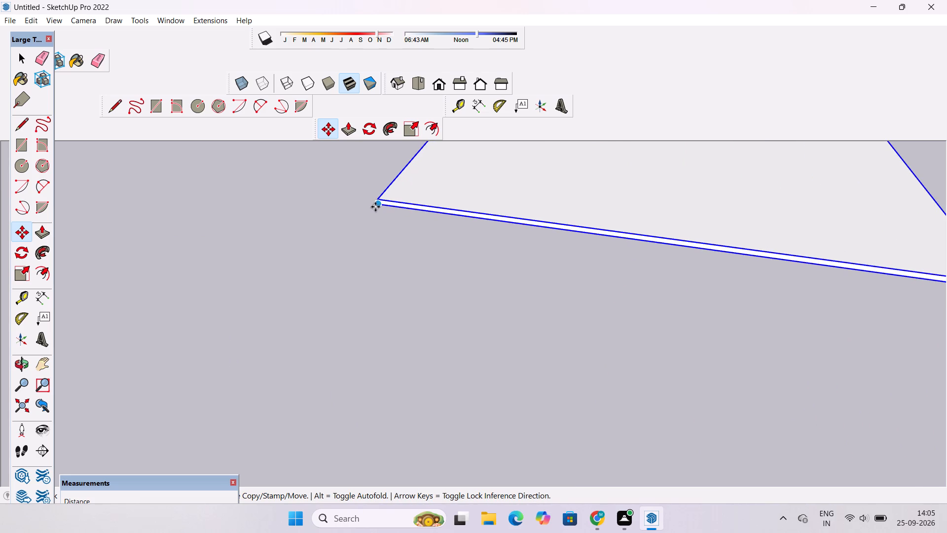
left_click(376, 206)
scroll(366, 226, "down", 7)
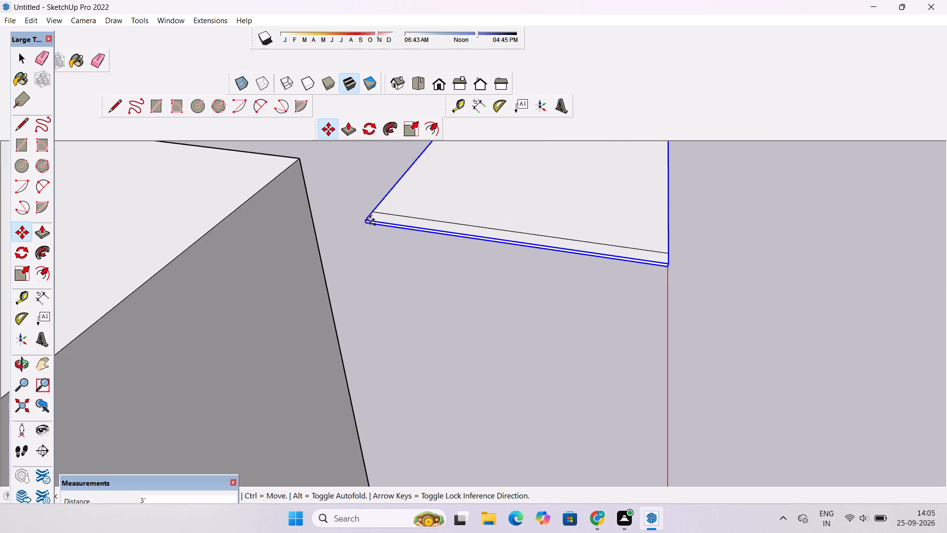
scroll(370, 220, "down", 15)
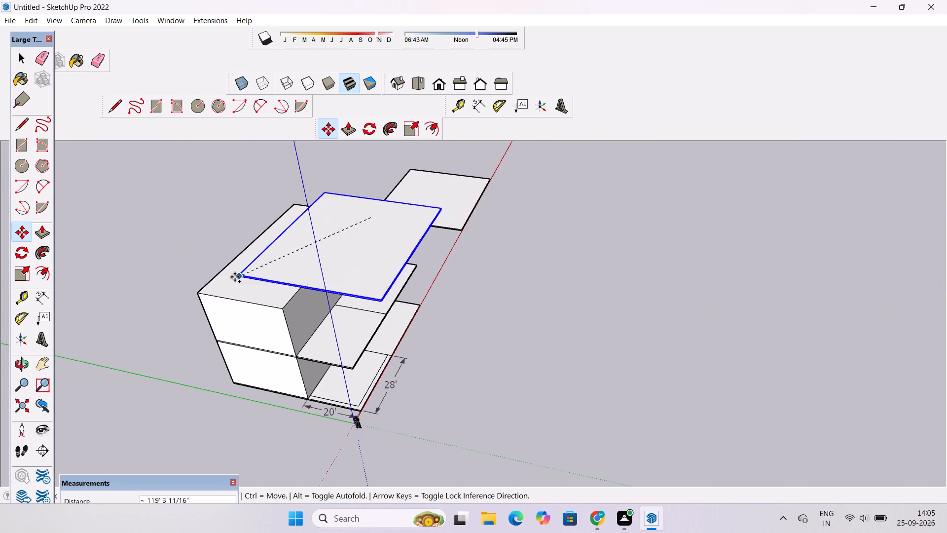
scroll(180, 290, "up", 11)
scroll(253, 303, "up", 5)
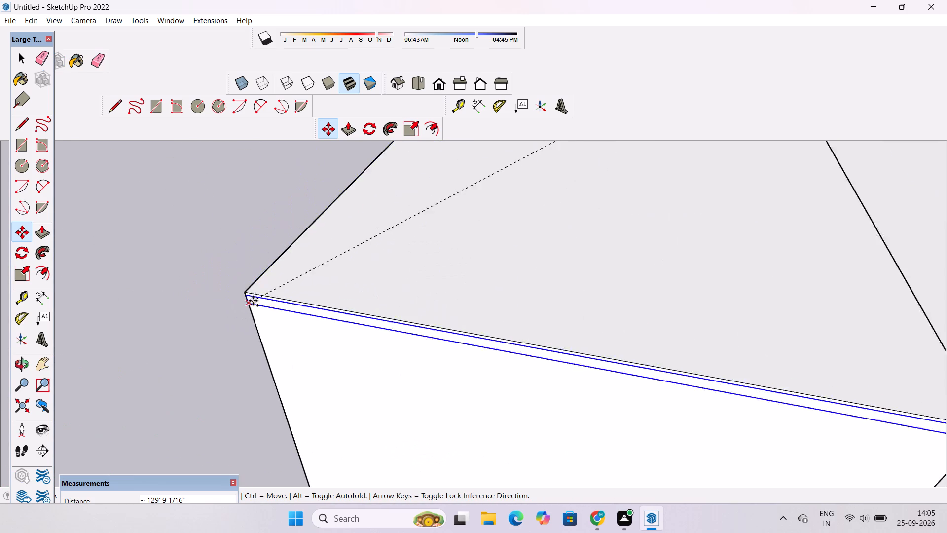
left_click(251, 295)
Explode the roof slab group resting on the upper block.
scroll(227, 294, "down", 17)
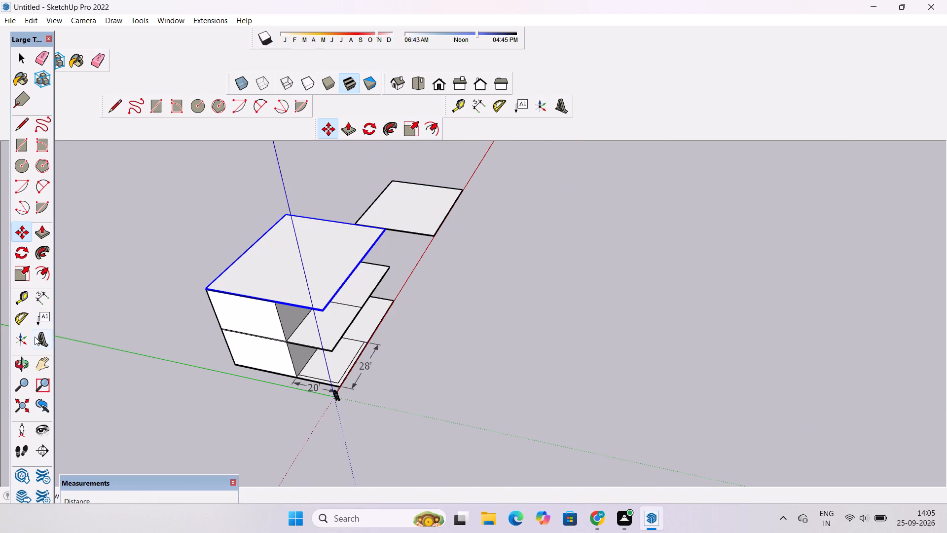
left_click(28, 362)
left_click_drag(355, 314, 278, 321)
left_click(275, 321)
scroll(319, 215, "up", 6)
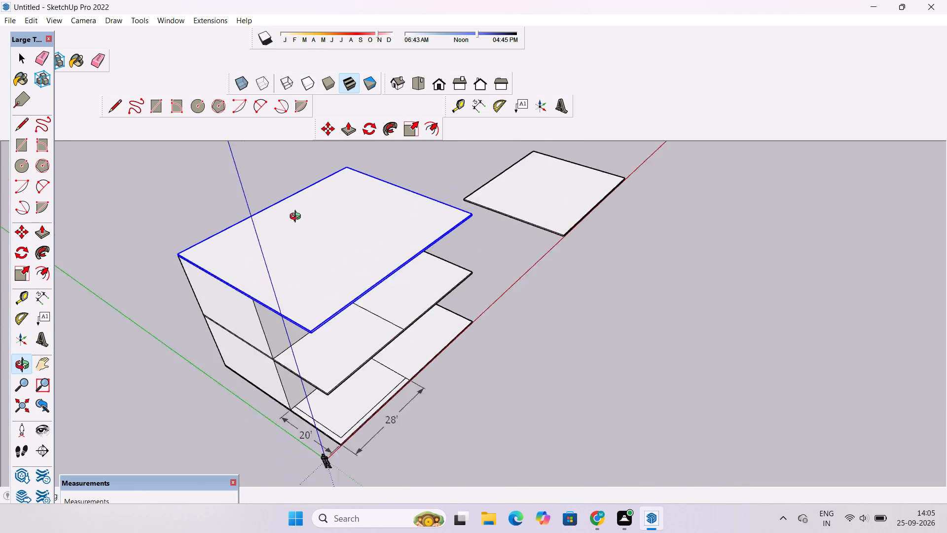
scroll(297, 218, "up", 2)
left_click_drag(284, 220, 318, 214)
left_click_drag(365, 264, 346, 268)
scroll(339, 252, "down", 4)
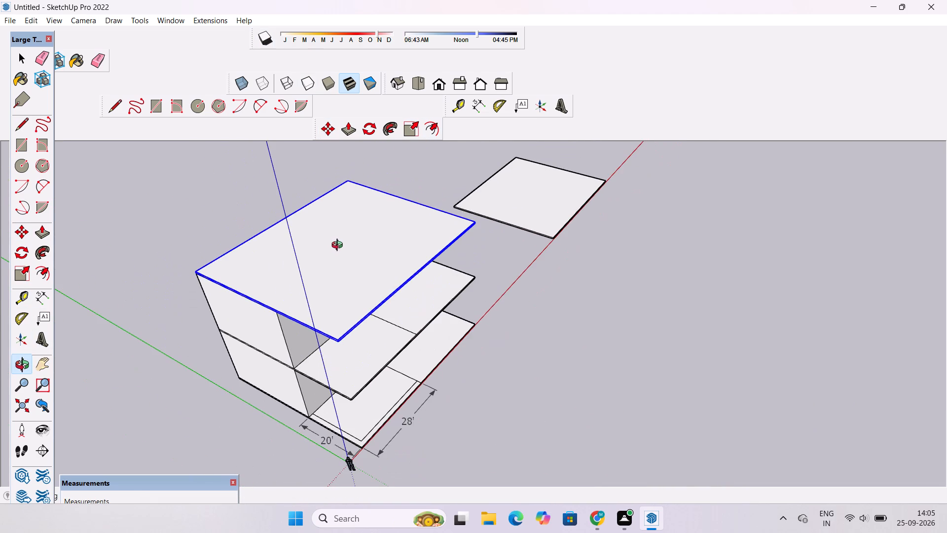
left_click_drag(322, 246, 369, 240, "shift")
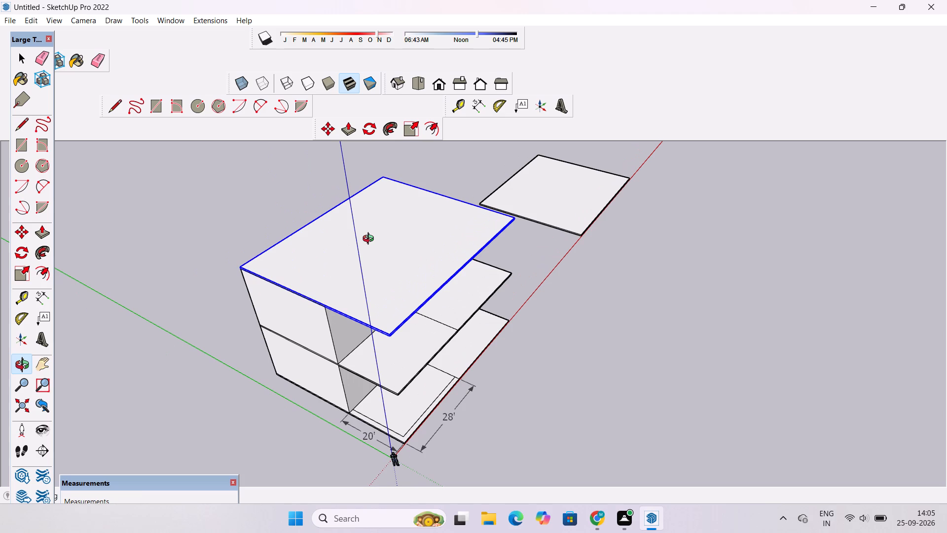
key("space")
right_click(375, 256)
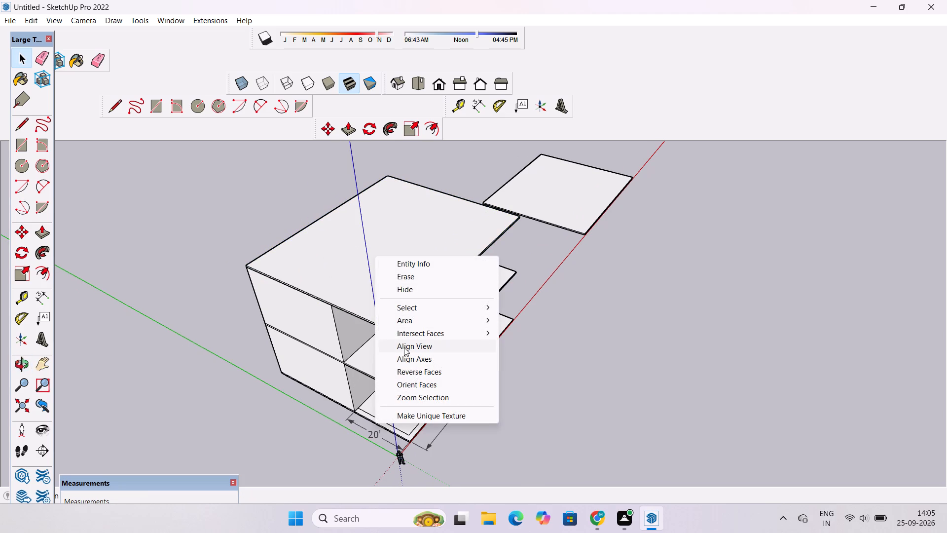
left_click(775, 252)
left_click(421, 261)
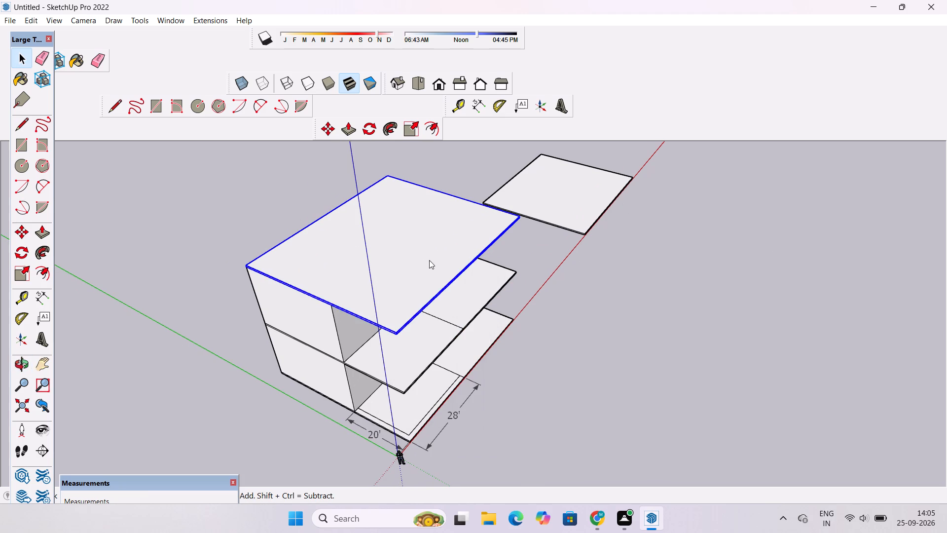
right_click(429, 260)
left_click(463, 337)
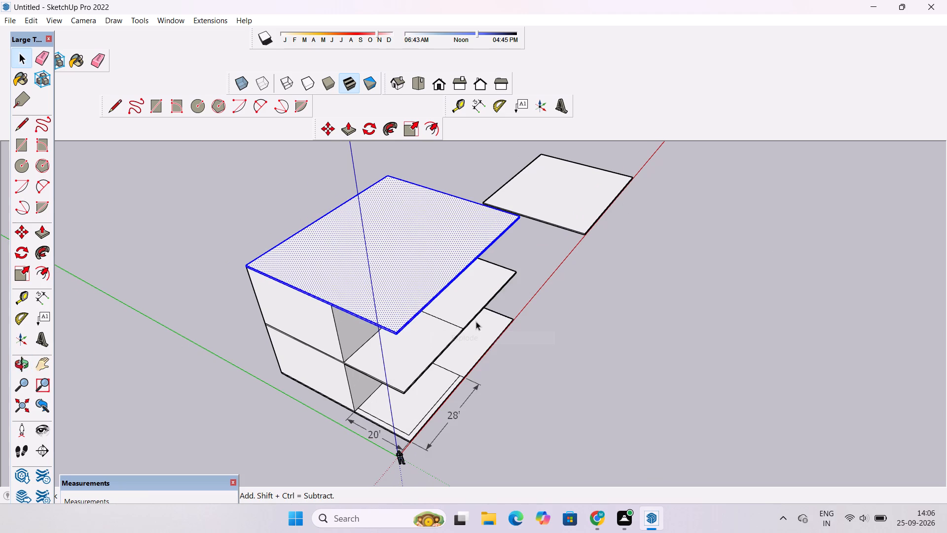
Examine the stacked massing and its roof slab from the front, from above and from the origin side.
scroll(464, 324, "up", 1)
key("o")
scroll(464, 324, "down", 1)
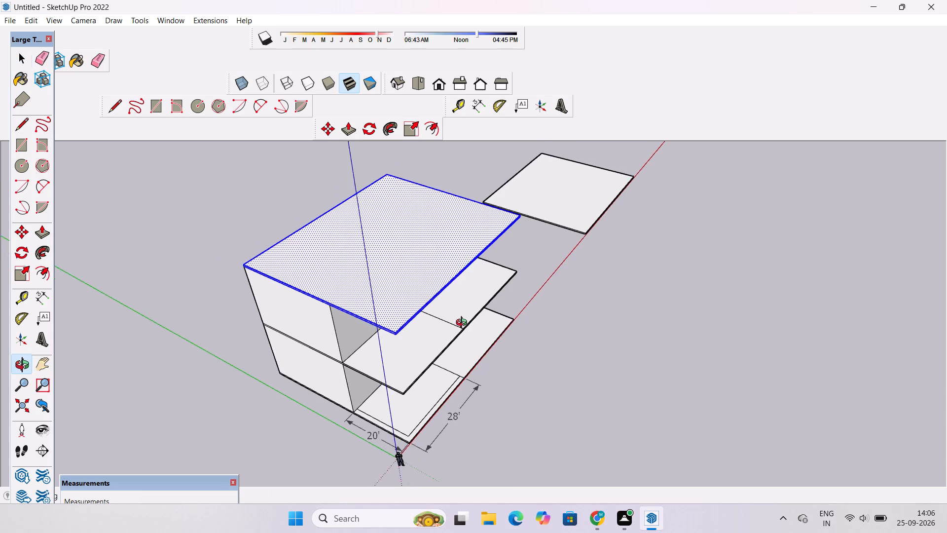
scroll(464, 324, "down", 2)
left_click_drag(474, 328, 339, 247)
left_click_drag(424, 286, 359, 271)
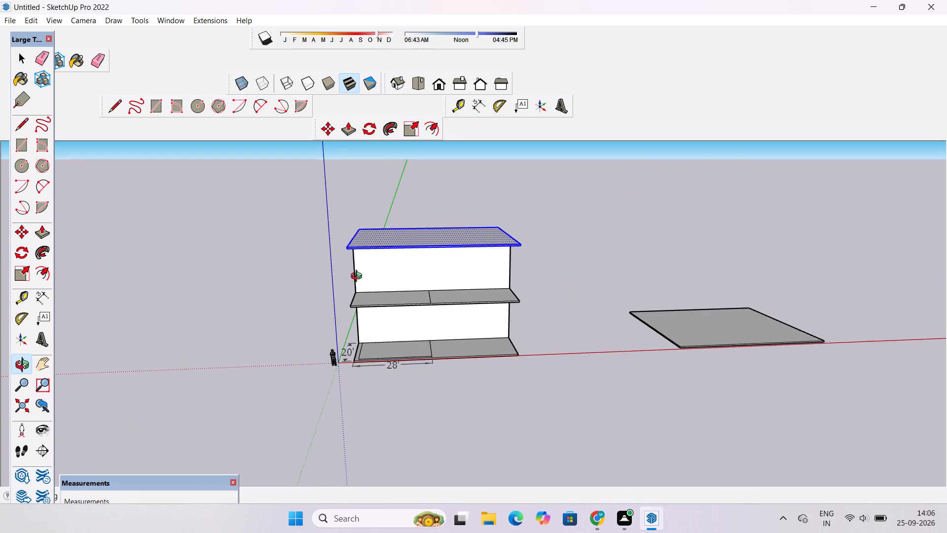
left_click_drag(362, 281, 452, 331)
scroll(426, 295, "up", 4)
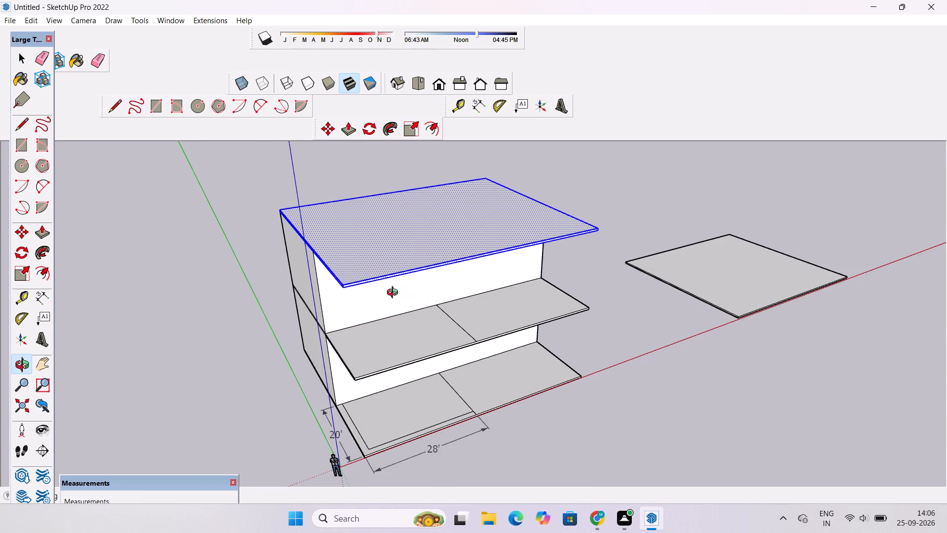
scroll(395, 294, "down", 3)
scroll(387, 289, "up", 1)
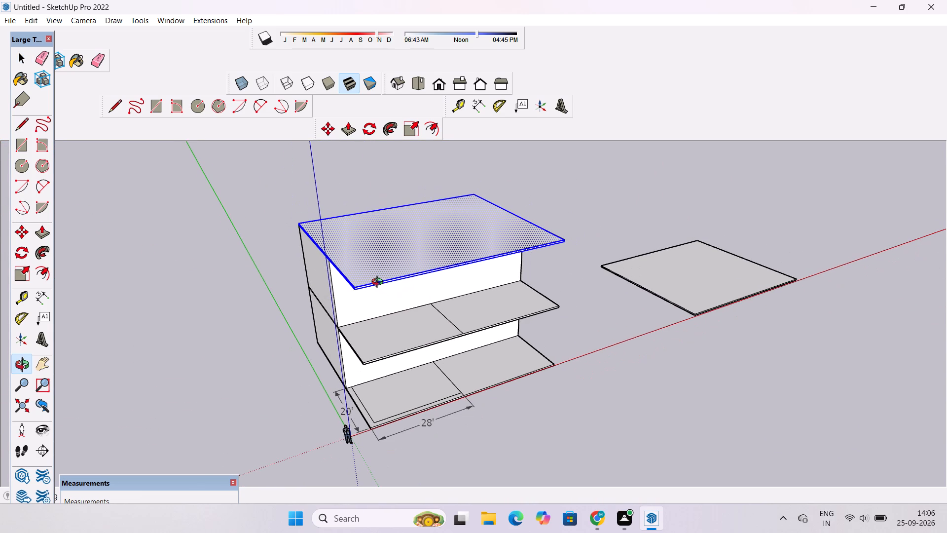
scroll(379, 283, "down", 1)
left_click_drag(367, 282, 380, 364)
scroll(377, 316, "down", 2)
left_click_drag(375, 312, 448, 362)
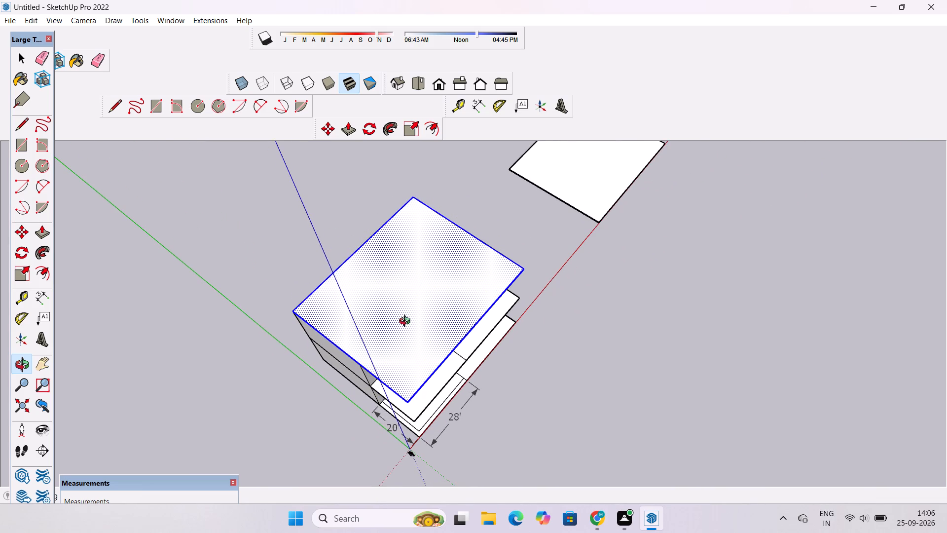
scroll(585, 298, "up", 6)
scroll(537, 279, "down", 2)
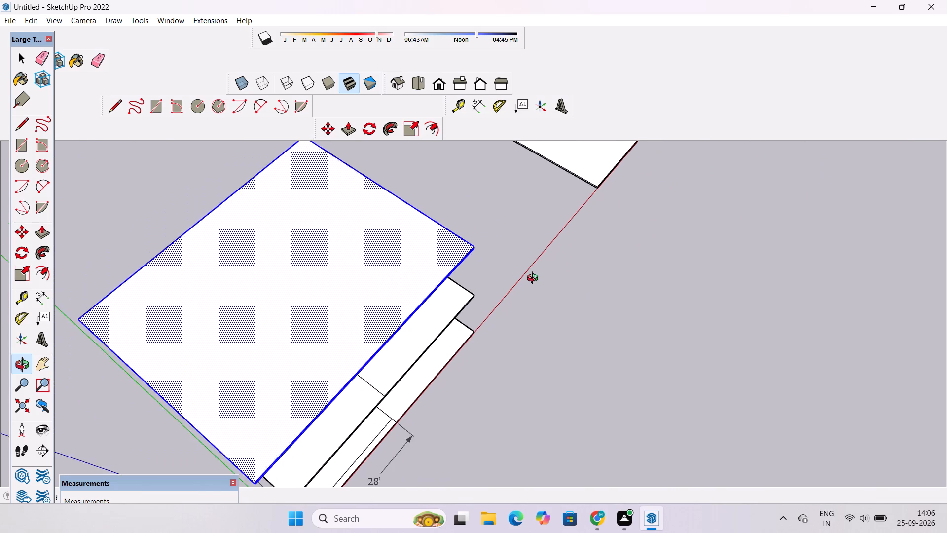
scroll(535, 279, "down", 1)
left_click_drag(535, 279, 515, 290, "shift")
left_click_drag(517, 311, 498, 297)
left_click_drag(493, 297, 541, 312, "shift")
scroll(515, 318, "down", 1)
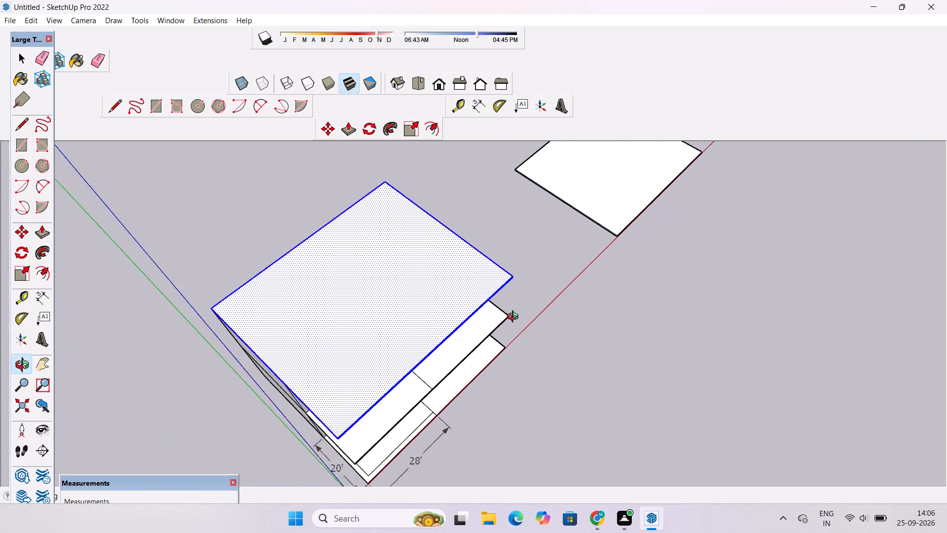
scroll(515, 318, "down", 2)
scroll(515, 318, "up", 4)
scroll(514, 318, "down", 5)
left_click_drag(474, 331, 542, 324)
left_click_drag(524, 345, 487, 318)
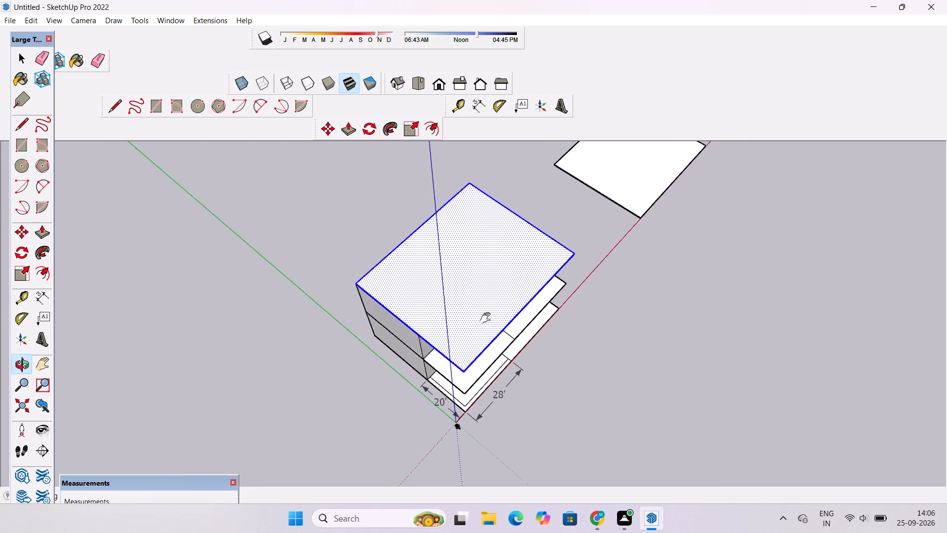
left_click_drag(487, 318, 467, 313)
left_click_drag(448, 331, 486, 324)
left_click_drag(486, 324, 494, 329, "shift")
left_click_drag(494, 336, 510, 306)
scroll(467, 311, "up", 2)
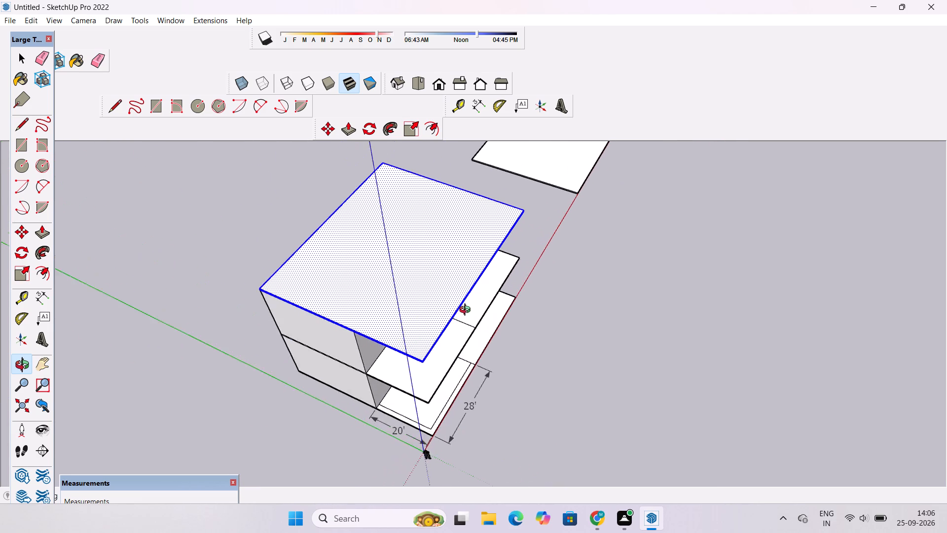
scroll(467, 311, "up", 3)
left_click_drag(474, 337, 474, 258)
left_click_drag(471, 267, 490, 311, "shift")
scroll(481, 307, "down", 3)
left_click_drag(481, 310, 489, 340)
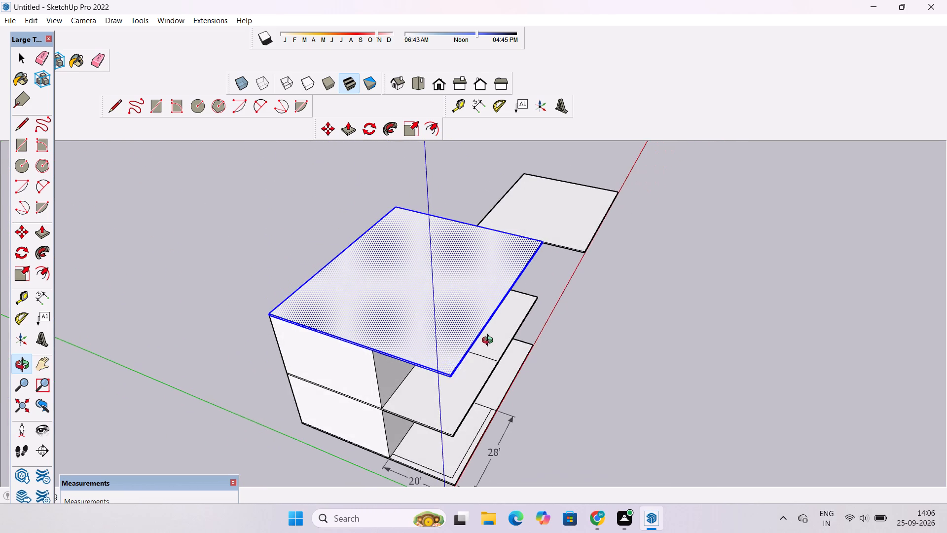
left_click_drag(490, 342, 492, 318, "shift")
key("space")
left_click(626, 294)
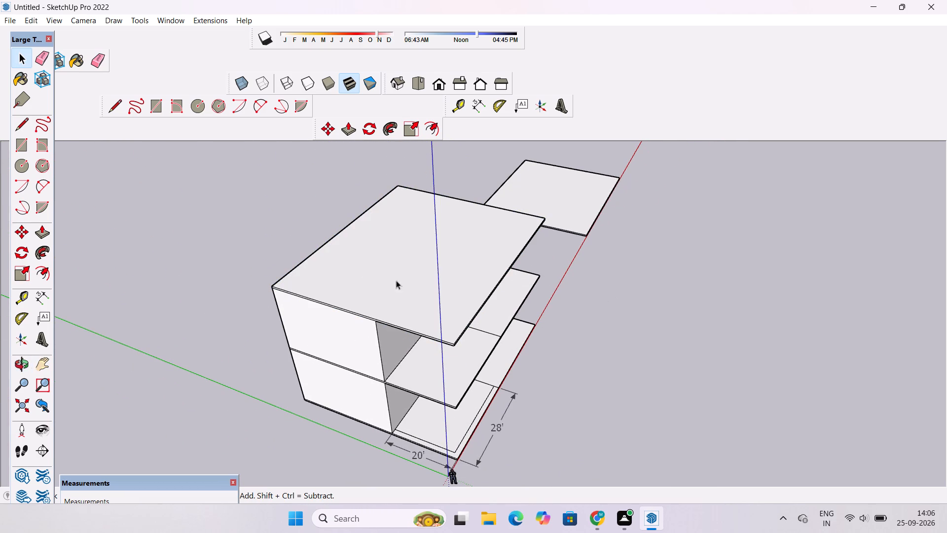
Place a guide line on the roof slab 20' back from its front edge.
left_click(19, 295)
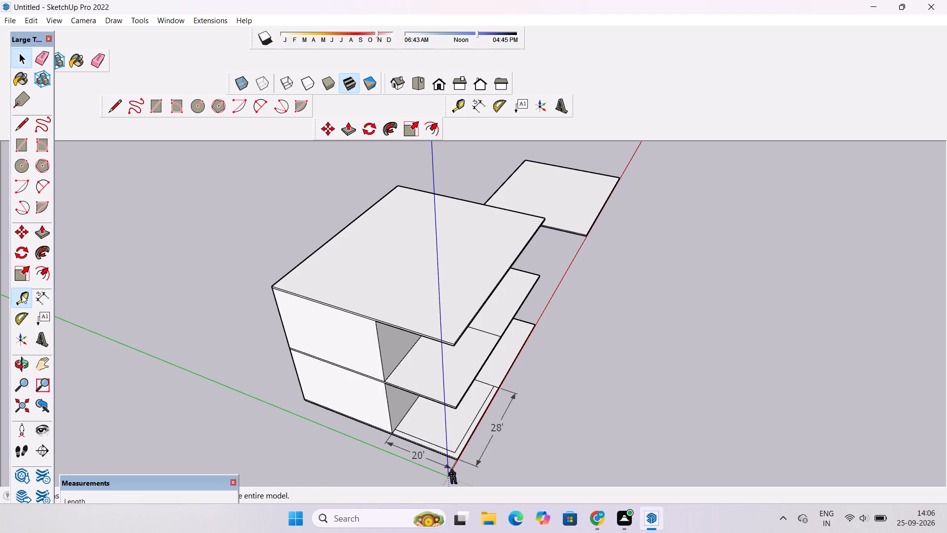
scroll(484, 280, "up", 2)
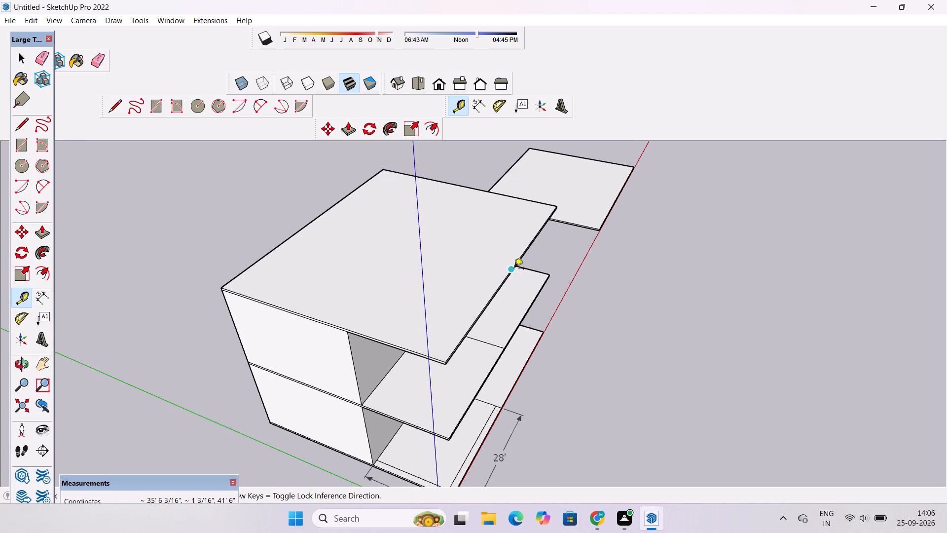
left_click(510, 271)
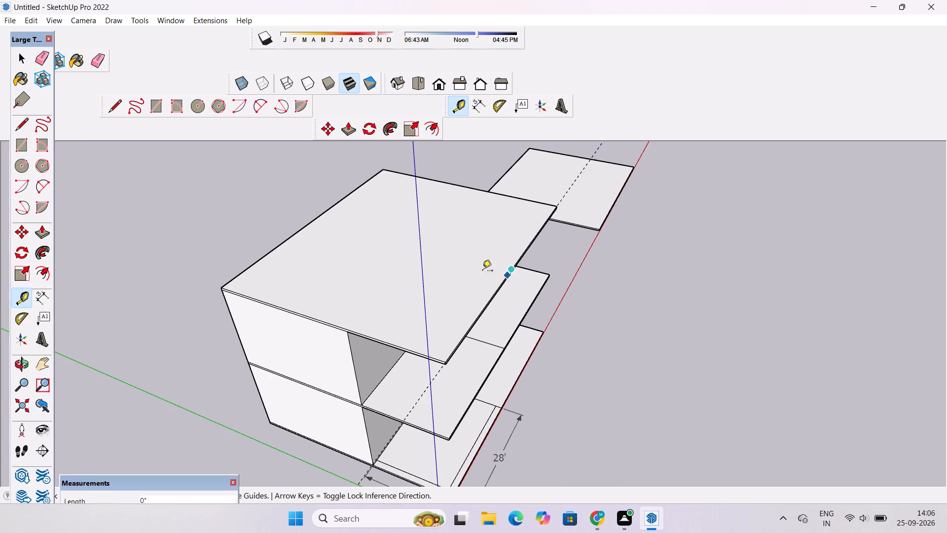
scroll(468, 271, "down", 2)
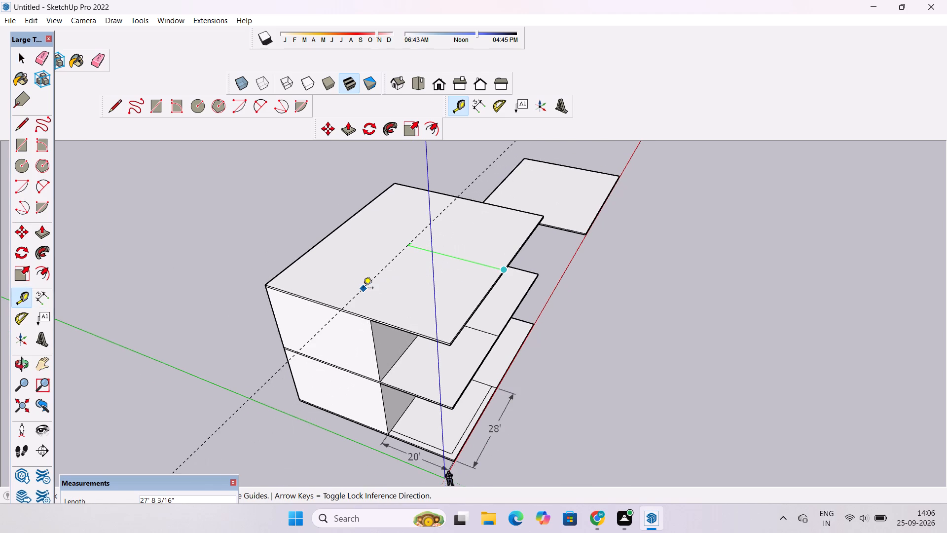
type("20'")
key("Return")
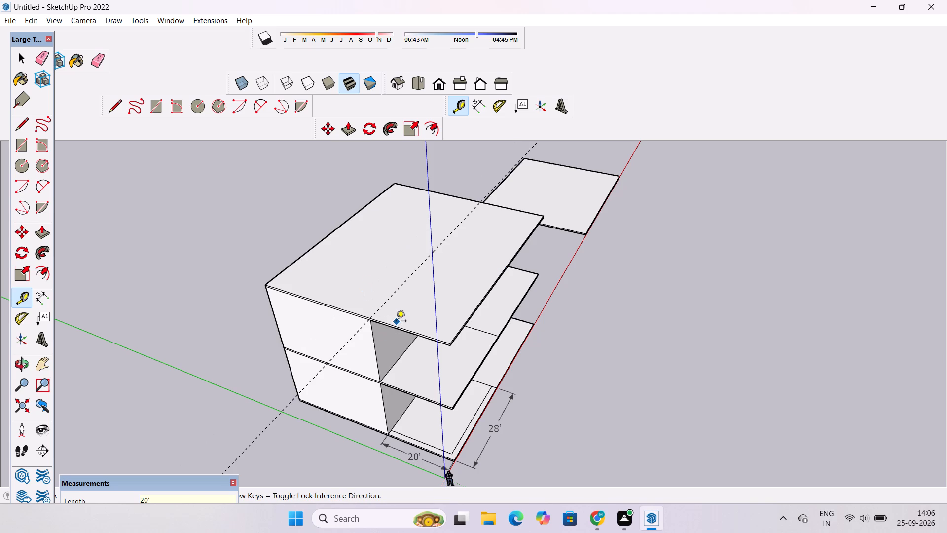
Place a guide line across the roof slab 28' in from its origin-side edge.
left_click(414, 330)
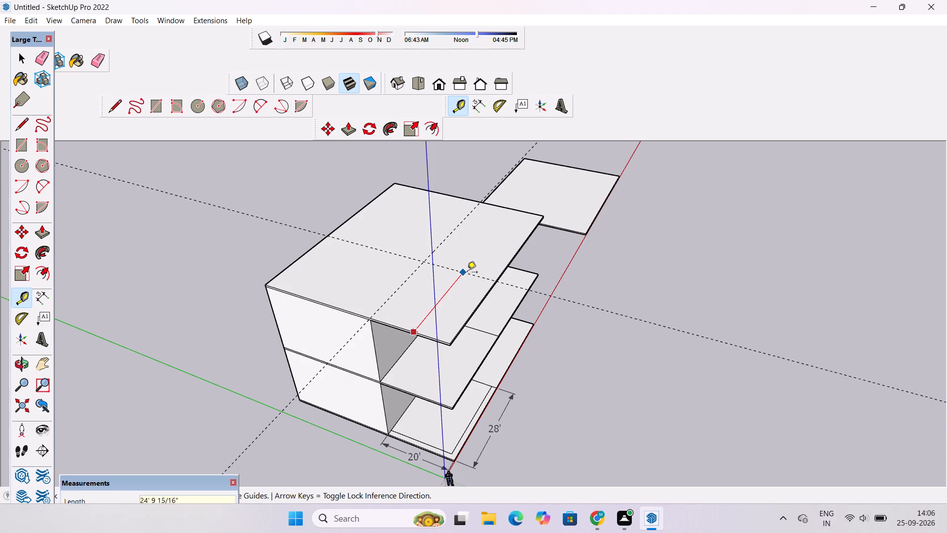
type("28'")
key("Return")
scroll(468, 272, "down", 4)
scroll(469, 272, "up", 1)
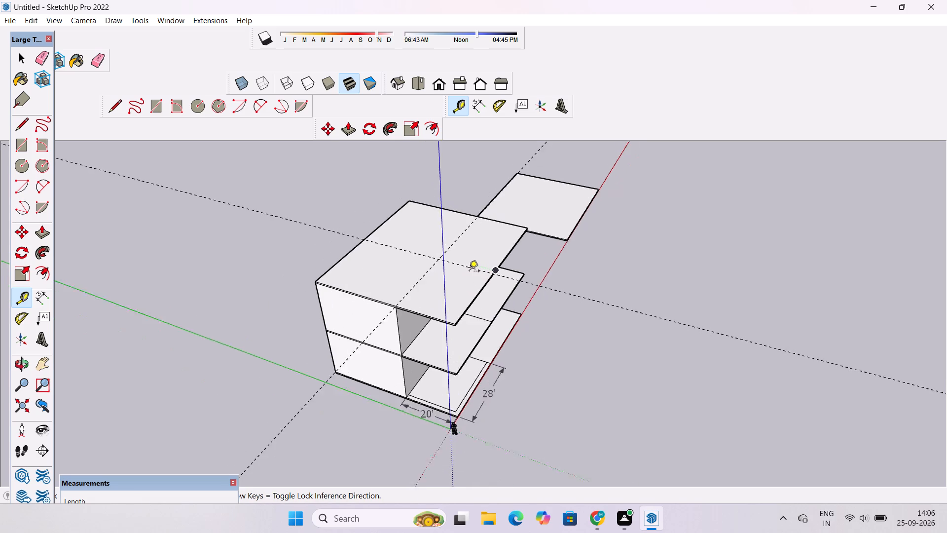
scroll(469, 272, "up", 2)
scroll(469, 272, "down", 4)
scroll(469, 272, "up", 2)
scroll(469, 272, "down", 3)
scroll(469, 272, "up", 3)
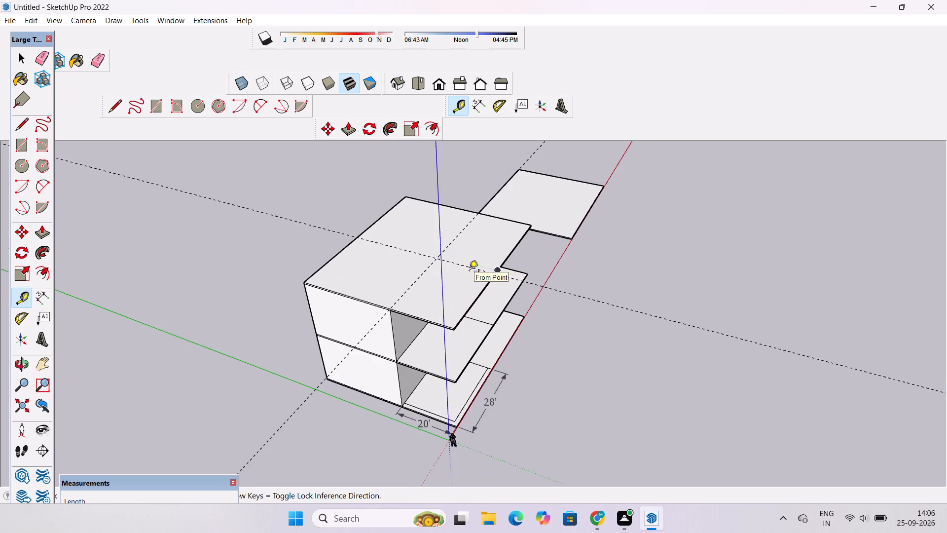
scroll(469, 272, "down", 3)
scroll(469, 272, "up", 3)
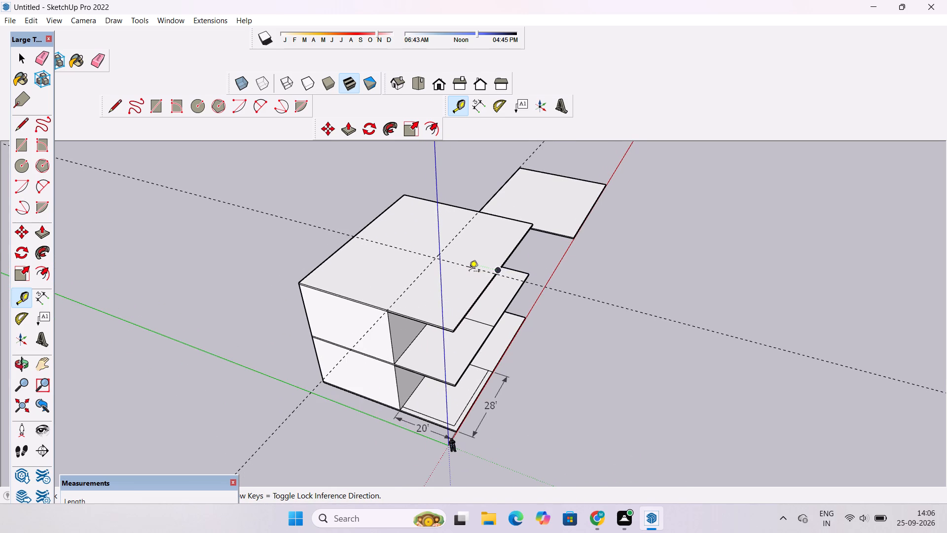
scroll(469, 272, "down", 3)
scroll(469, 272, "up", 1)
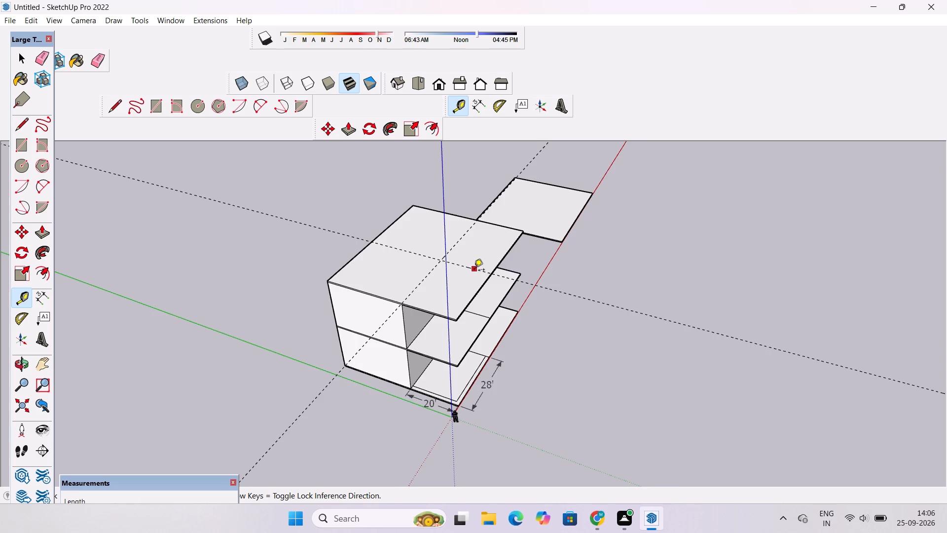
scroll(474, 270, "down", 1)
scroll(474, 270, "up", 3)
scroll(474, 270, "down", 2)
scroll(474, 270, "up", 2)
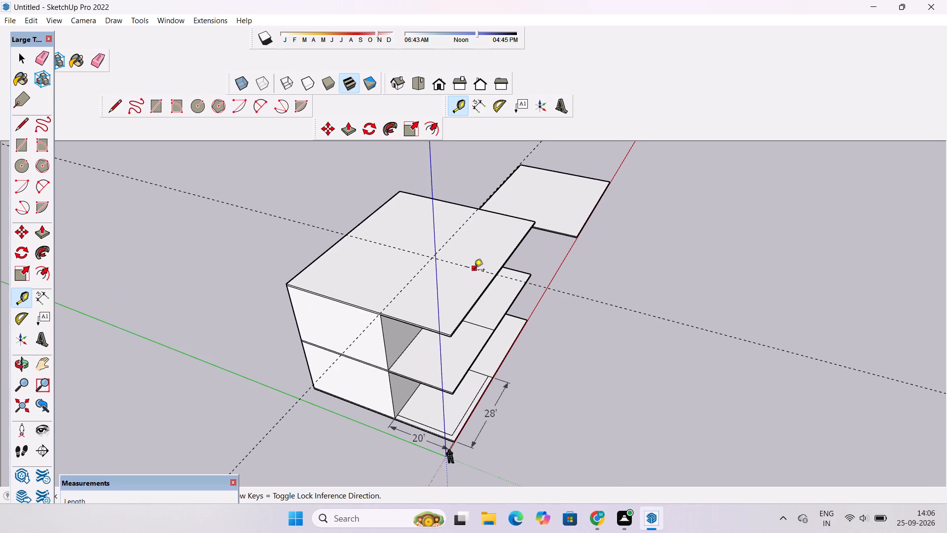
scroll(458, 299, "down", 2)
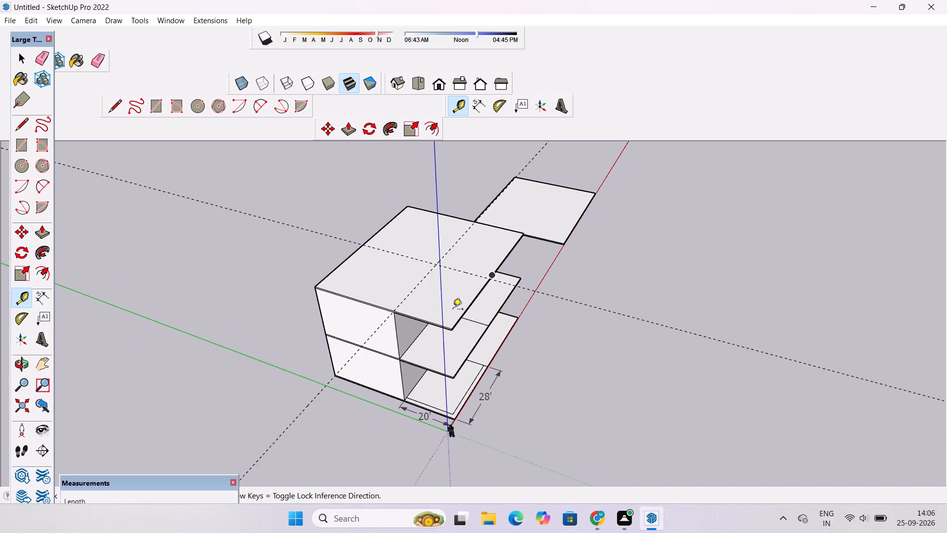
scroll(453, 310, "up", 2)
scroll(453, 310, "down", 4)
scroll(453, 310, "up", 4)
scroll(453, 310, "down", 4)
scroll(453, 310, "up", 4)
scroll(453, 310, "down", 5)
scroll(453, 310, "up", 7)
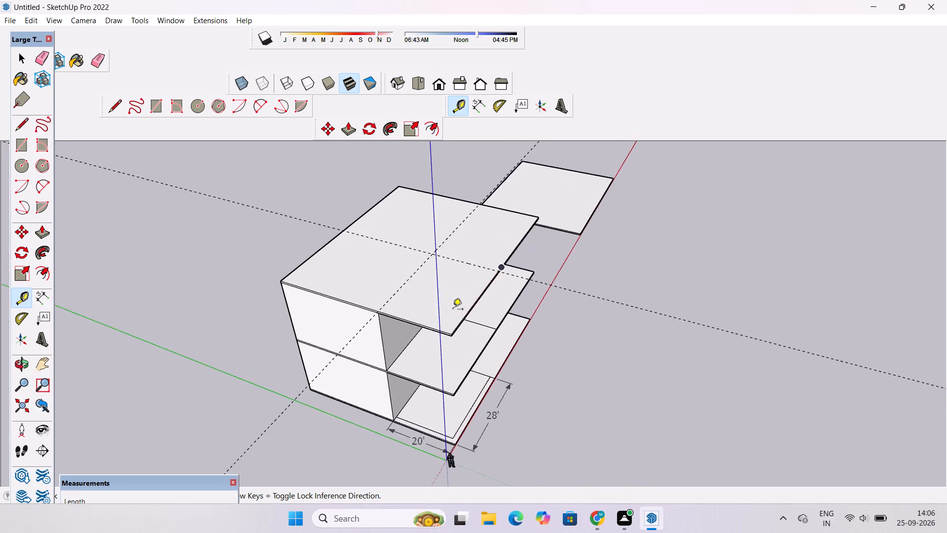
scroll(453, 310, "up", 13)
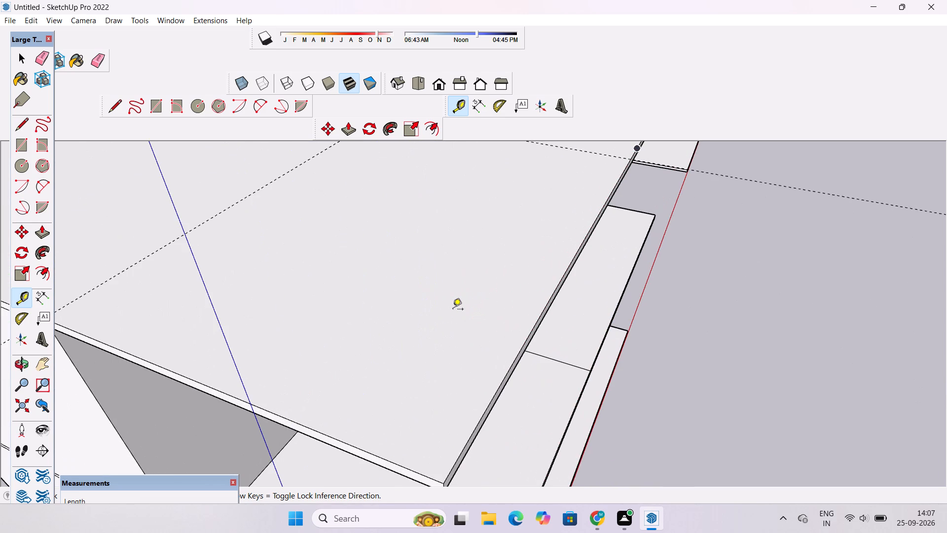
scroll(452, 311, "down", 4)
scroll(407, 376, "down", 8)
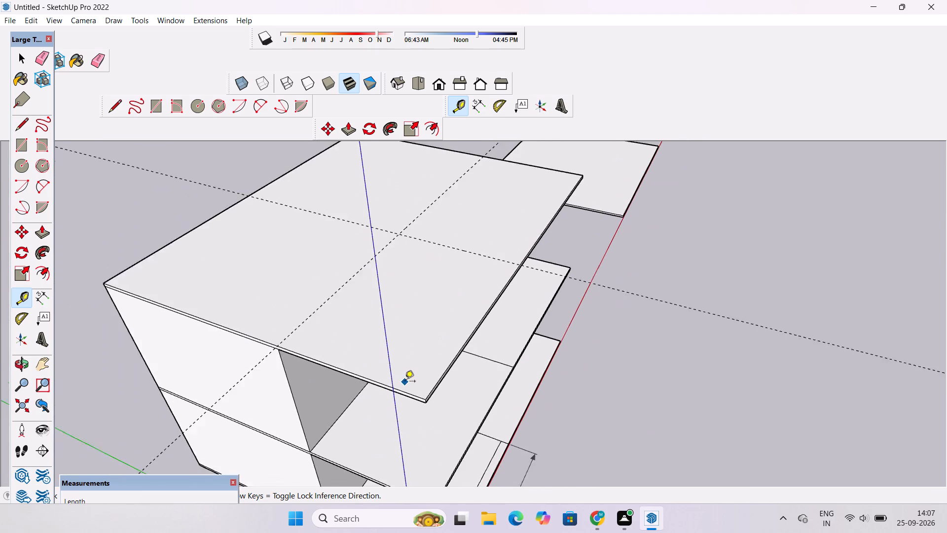
Draw a 60' line across the full length of the roof slab along the guide 20' back from its front edge.
scroll(405, 382, "down", 2)
key("o")
scroll(414, 345, "up", 4)
left_click_drag(408, 319, 393, 342, "shift")
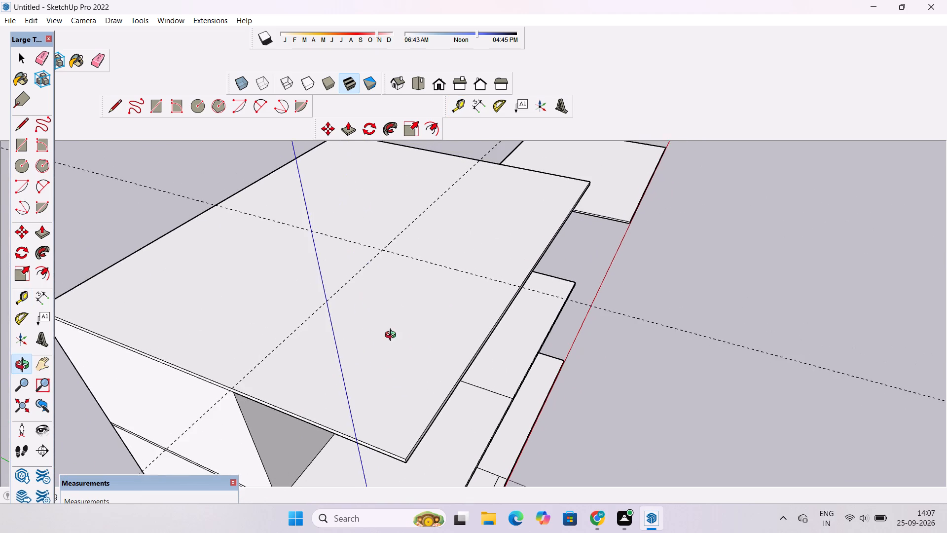
scroll(393, 328, "down", 4)
left_click_drag(398, 324, 399, 347)
left_click_drag(399, 347, 405, 342, "shift")
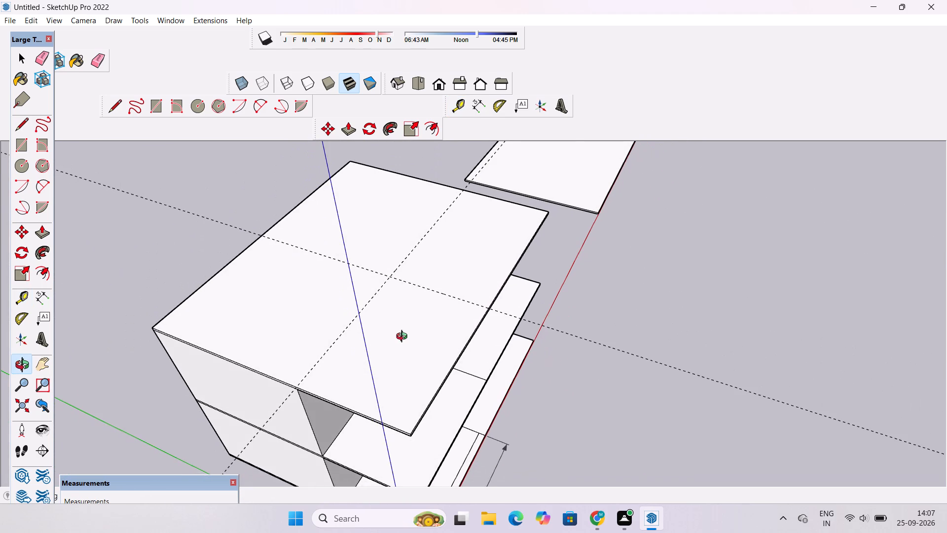
scroll(402, 332, "down", 3)
left_click_drag(398, 336, 408, 367)
left_click_drag(408, 367, 416, 367, "shift")
left_click(421, 362, "shift")
key("l")
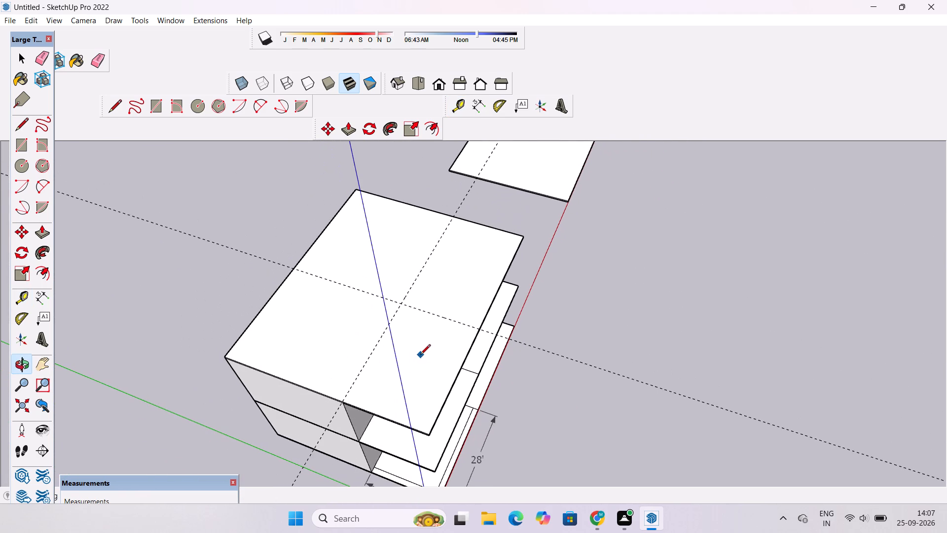
scroll(419, 352, "down", 2)
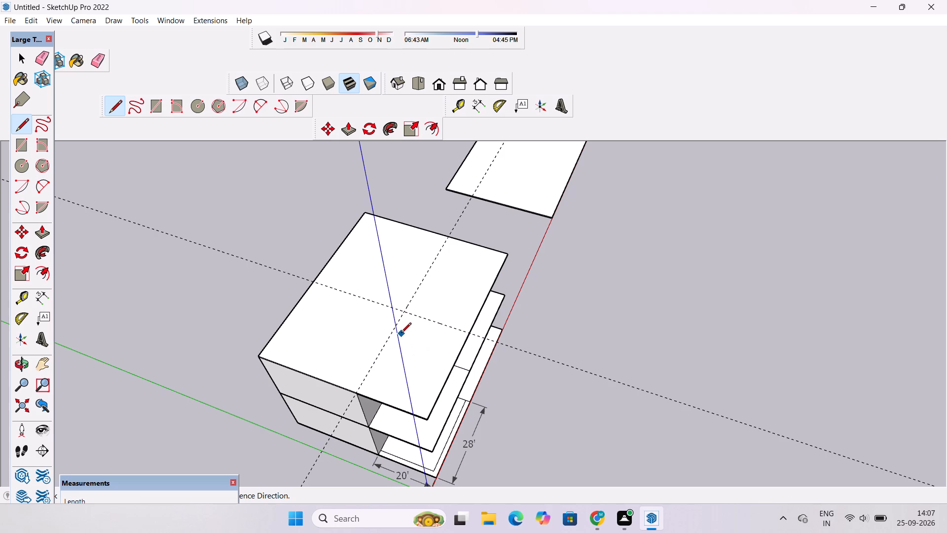
scroll(400, 334, "down", 1)
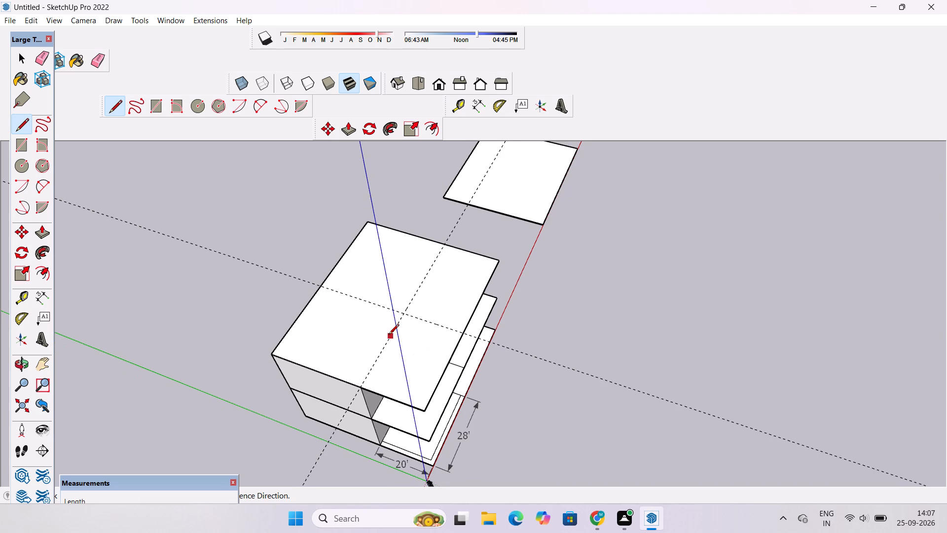
scroll(389, 334, "down", 2)
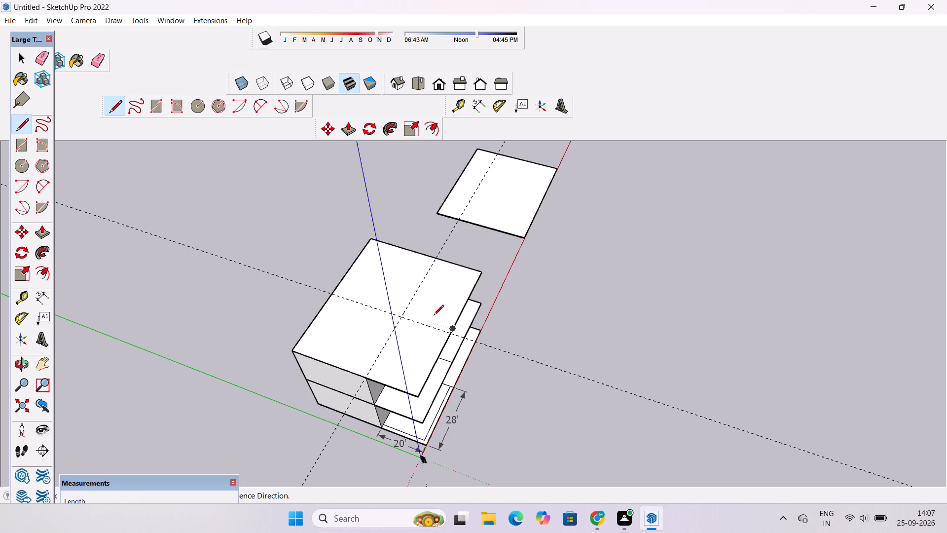
scroll(410, 350, "up", 2)
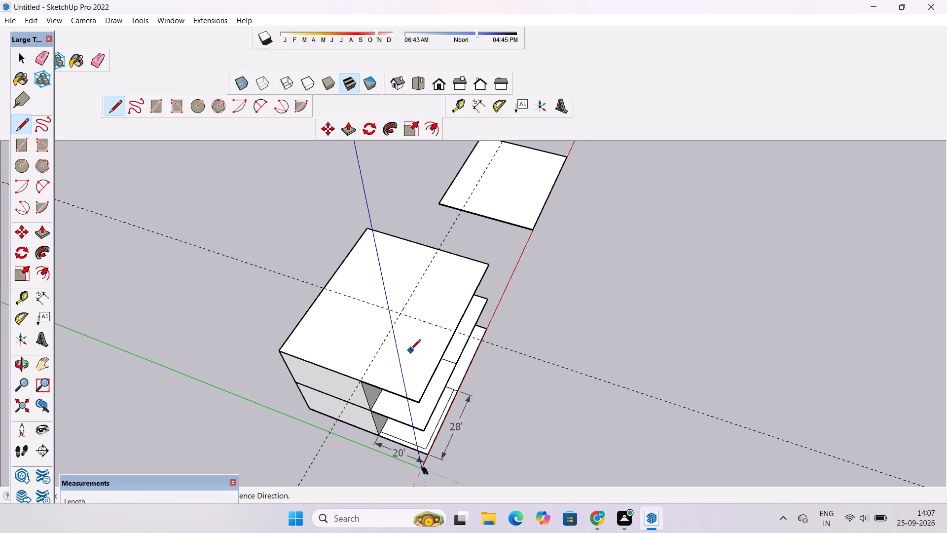
scroll(410, 350, "up", 4)
scroll(332, 393, "up", 9)
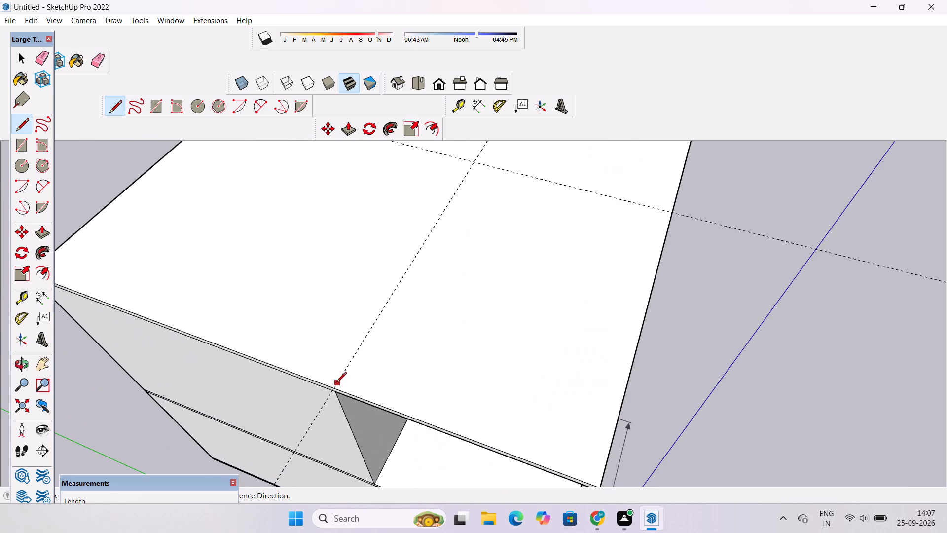
left_click(334, 388)
scroll(336, 377, "down", 3)
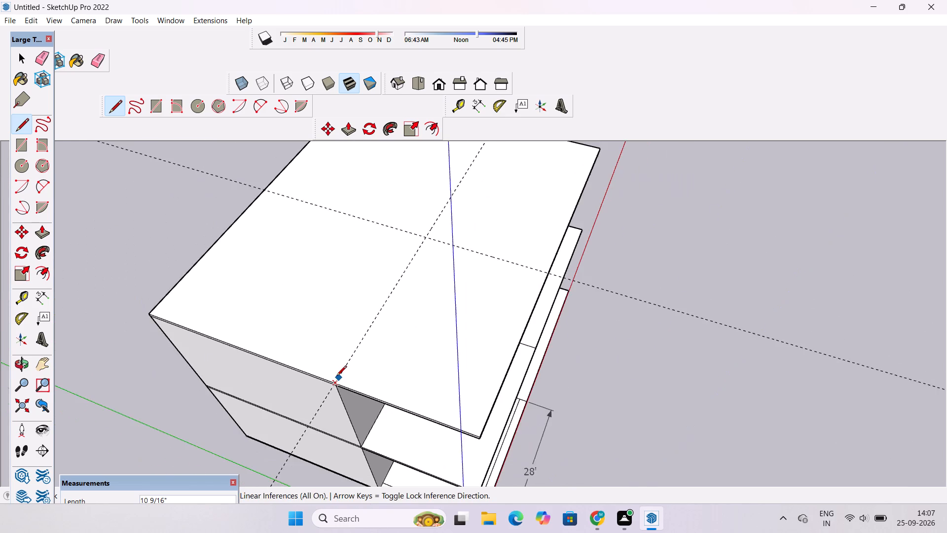
scroll(336, 377, "down", 8)
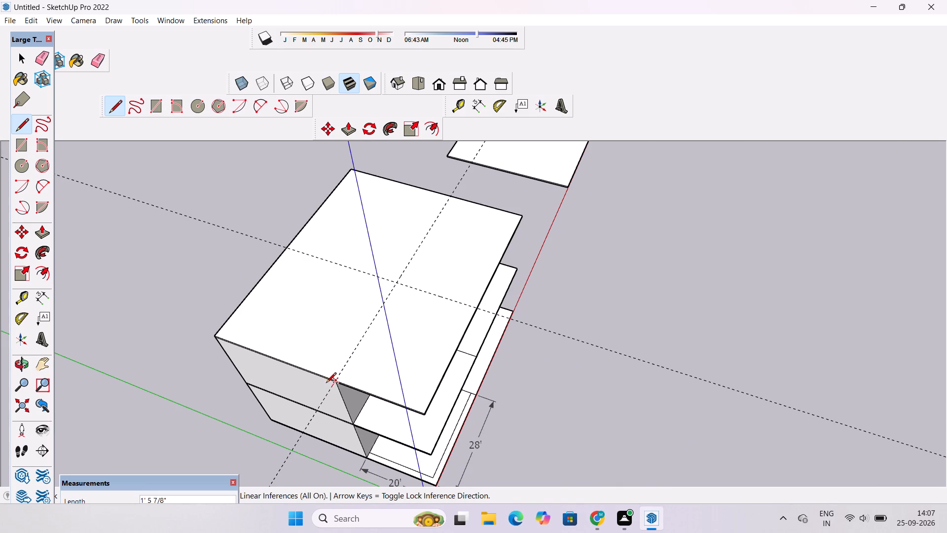
scroll(313, 392, "down", 2)
scroll(309, 395, "up", 4)
scroll(309, 395, "down", 4)
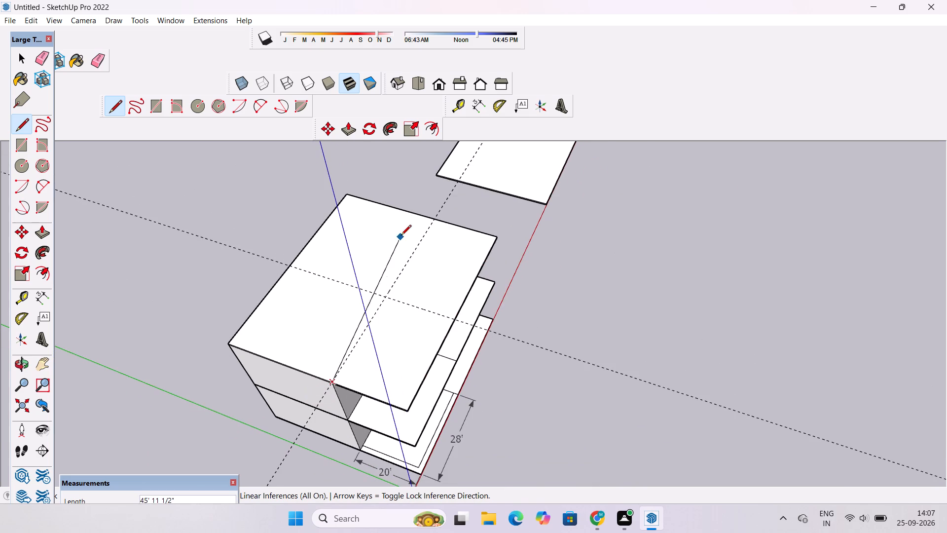
scroll(404, 225, "up", 4)
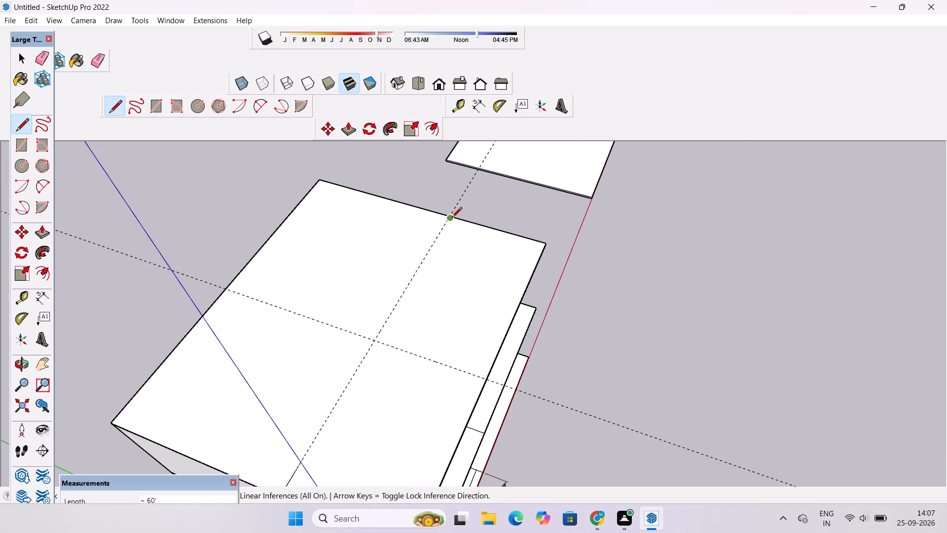
scroll(449, 219, "up", 9)
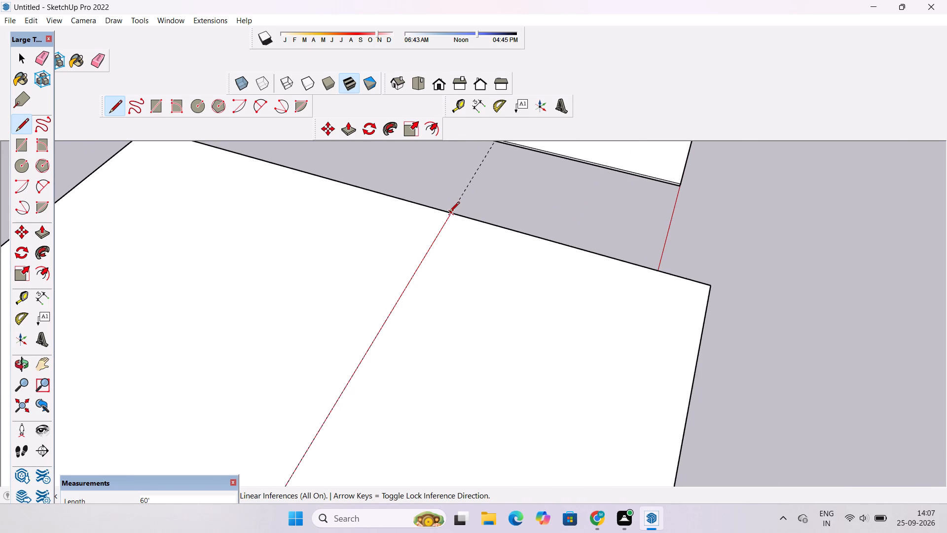
left_click(449, 213)
Draw a 20' line along the 28' guide from the roof slab's front edge back to the long dividing line.
scroll(438, 210, "down", 7)
scroll(438, 210, "up", 1)
scroll(438, 210, "down", 9)
scroll(427, 346, "up", 4)
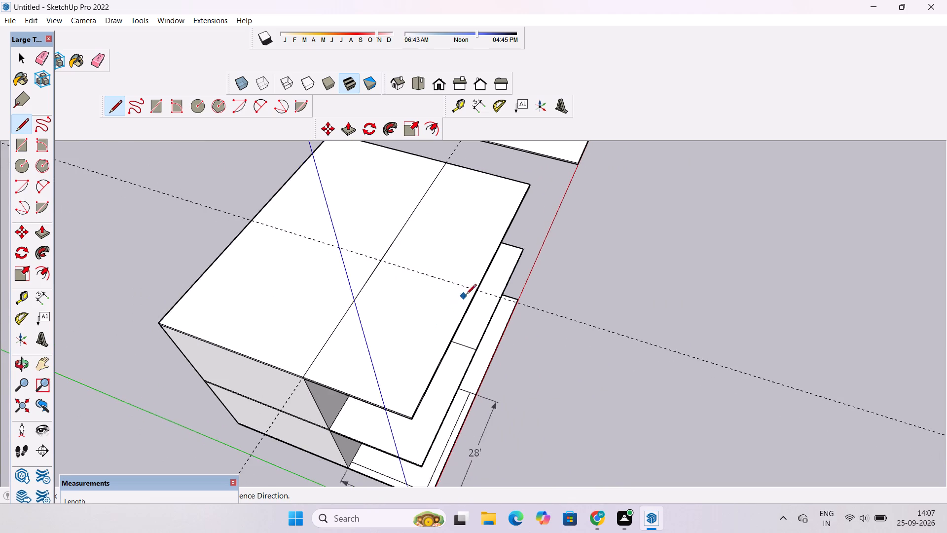
scroll(470, 296, "up", 10)
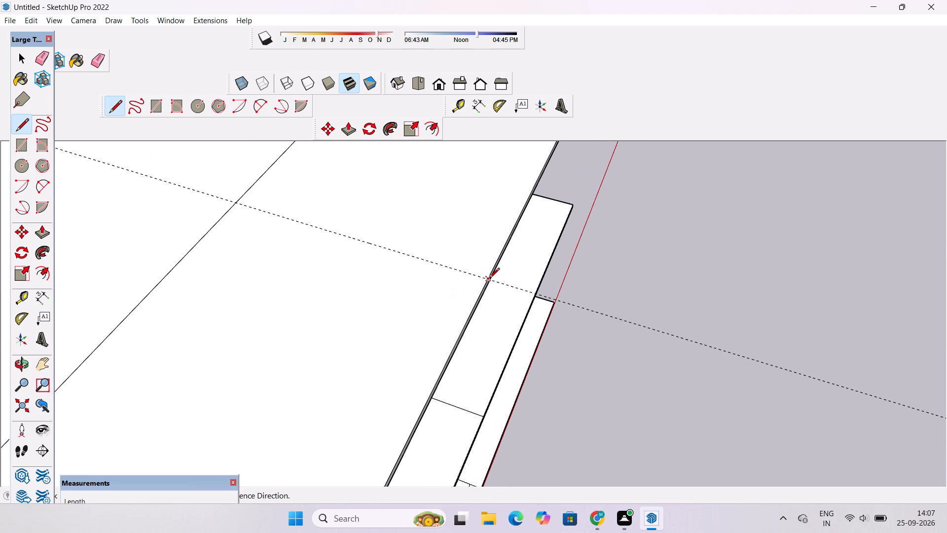
left_click(489, 279)
left_click(240, 203)
scroll(250, 213, "down", 9)
scroll(354, 236, "down", 4)
scroll(512, 265, "up", 4)
key("space")
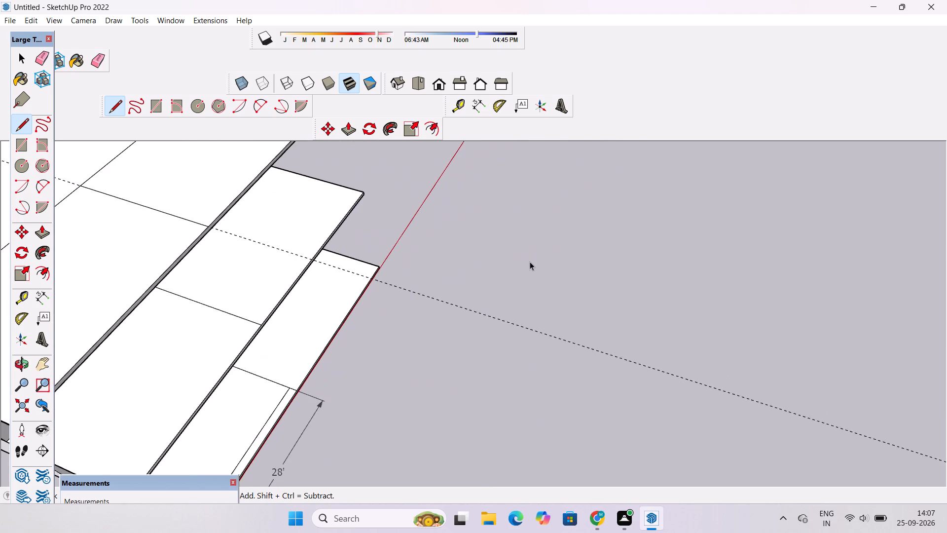
Erase both guide lines crossing the roof slab.
scroll(531, 261, "down", 6)
key("e")
left_click_drag(522, 265, 519, 295)
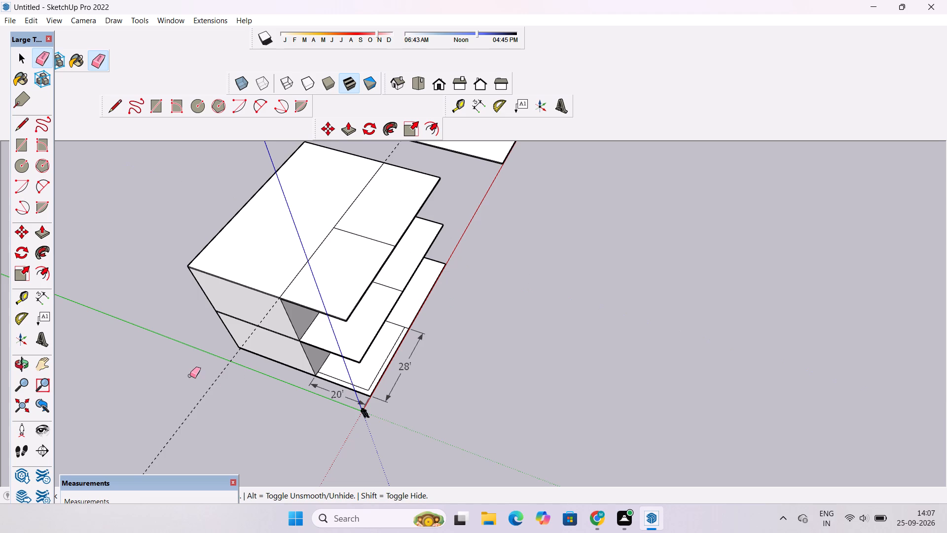
left_click_drag(190, 376, 202, 399)
Examine the stacked massing and its divided roof slab from the front, from above and from the origin side.
key("o")
scroll(261, 375, "down", 5)
left_click_drag(391, 373, 325, 349)
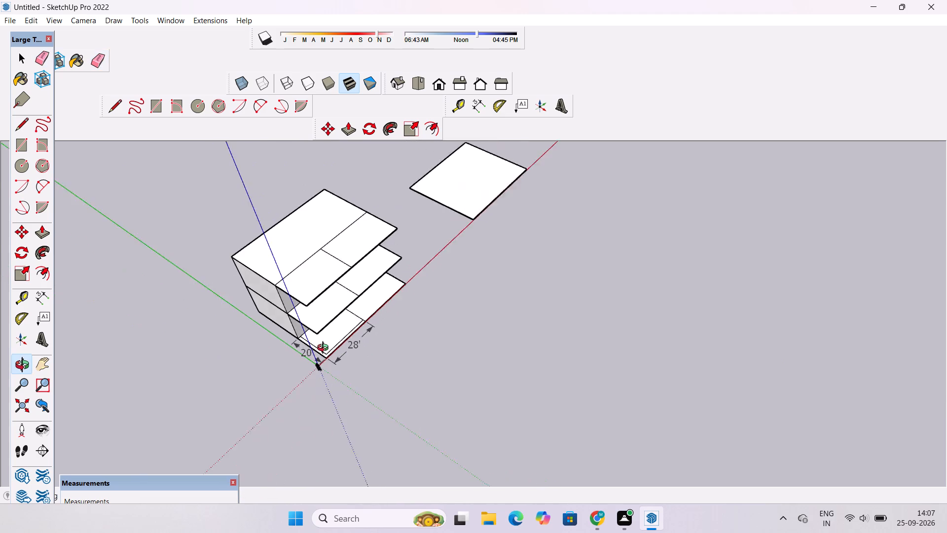
left_click_drag(325, 349, 311, 320)
left_click_drag(309, 309, 358, 333, "shift")
left_click_drag(373, 342, 295, 269)
left_click_drag(400, 290, 369, 314)
left_click(369, 314)
left_click_drag(368, 316, 381, 320, "shift")
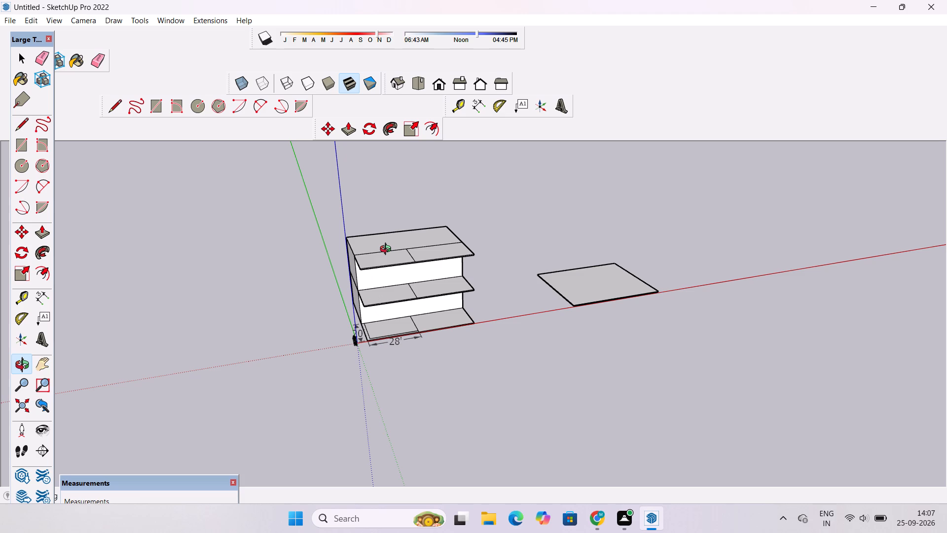
scroll(388, 250, "down", 4)
scroll(410, 272, "up", 5)
left_click_drag(491, 285, 435, 200)
left_click_drag(368, 268, 420, 398)
scroll(372, 240, "up", 2)
left_click_drag(368, 254, 446, 298)
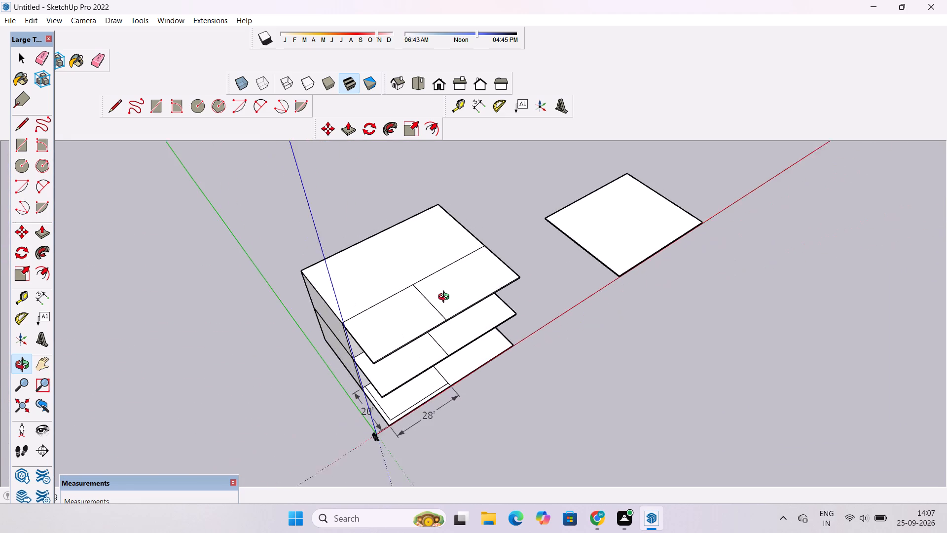
left_click_drag(446, 298, 447, 297)
left_click_drag(424, 304, 468, 282, "shift")
left_click_drag(427, 311, 475, 262)
left_click_drag(410, 293, 444, 288, "shift")
Push/Pull the rear strip of the roof slab up 20' to form the third-storey block.
key("space")
scroll(403, 262, "up", 4)
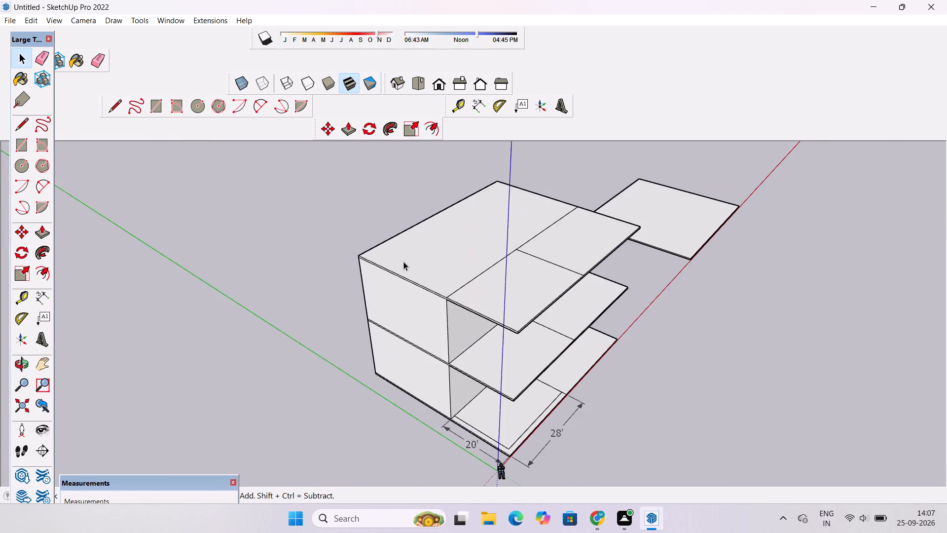
left_click(437, 261)
scroll(437, 261, "up", 4)
key("p")
left_click(437, 261)
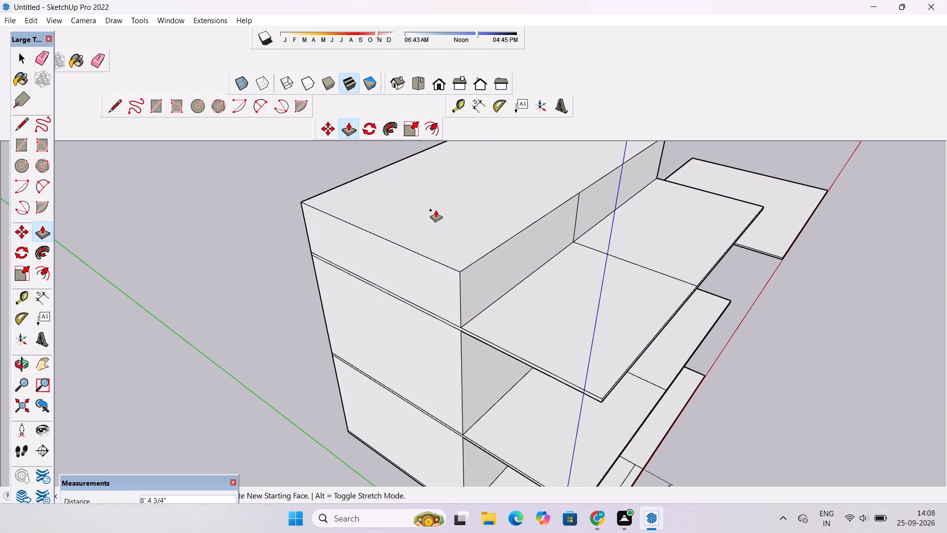
type("20'")
key("Return")
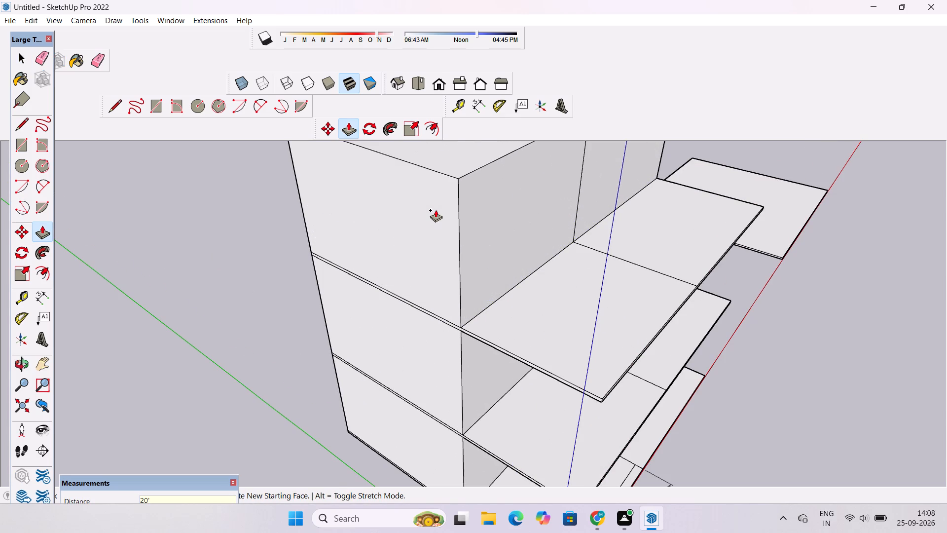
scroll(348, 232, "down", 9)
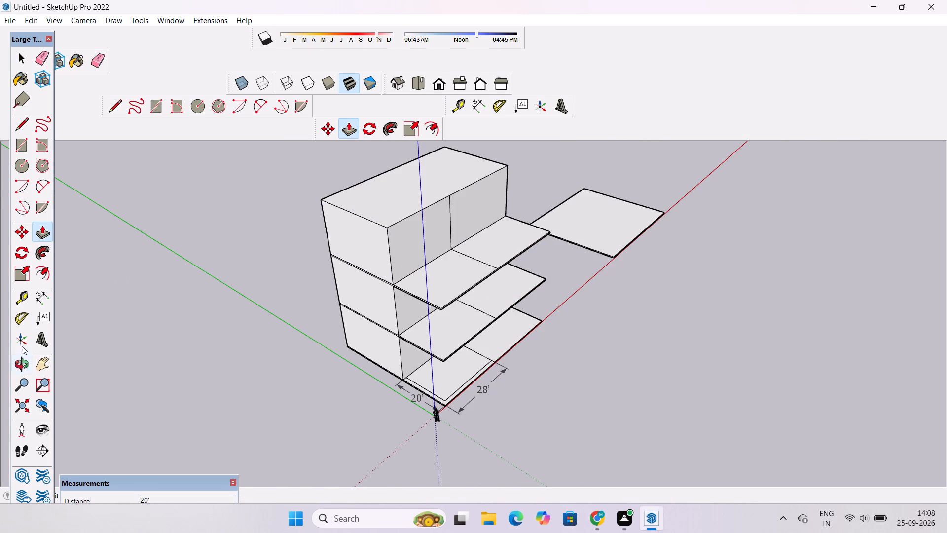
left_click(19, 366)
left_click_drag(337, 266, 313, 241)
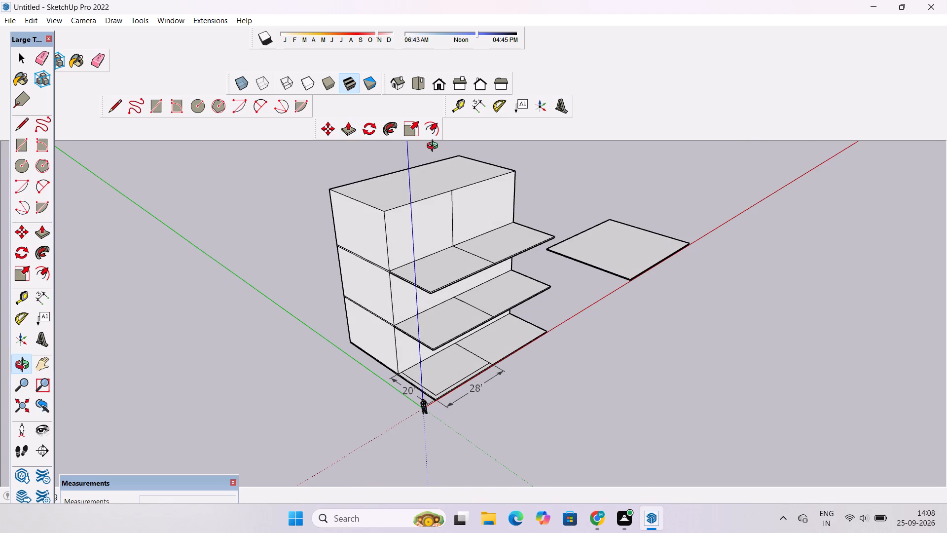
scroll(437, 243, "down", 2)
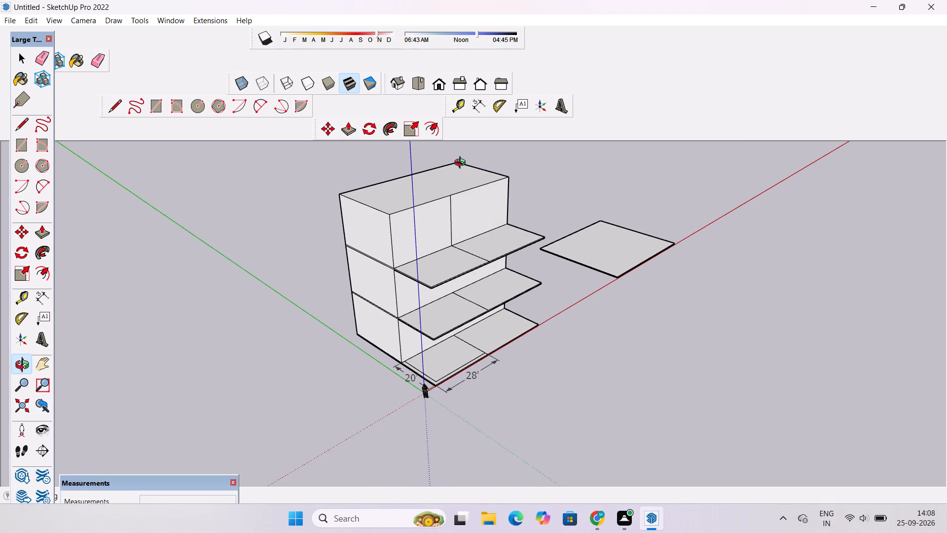
Examine the three-storey stacked massing from the front, from the origin side and from above.
scroll(462, 164, "up", 8)
scroll(479, 163, "down", 11)
left_click_drag(623, 265, 458, 211)
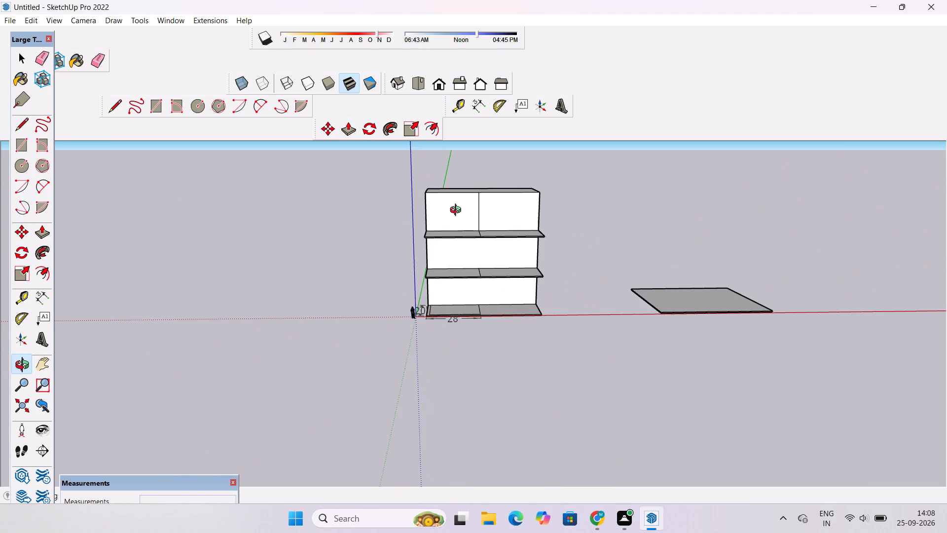
scroll(452, 243, "up", 2)
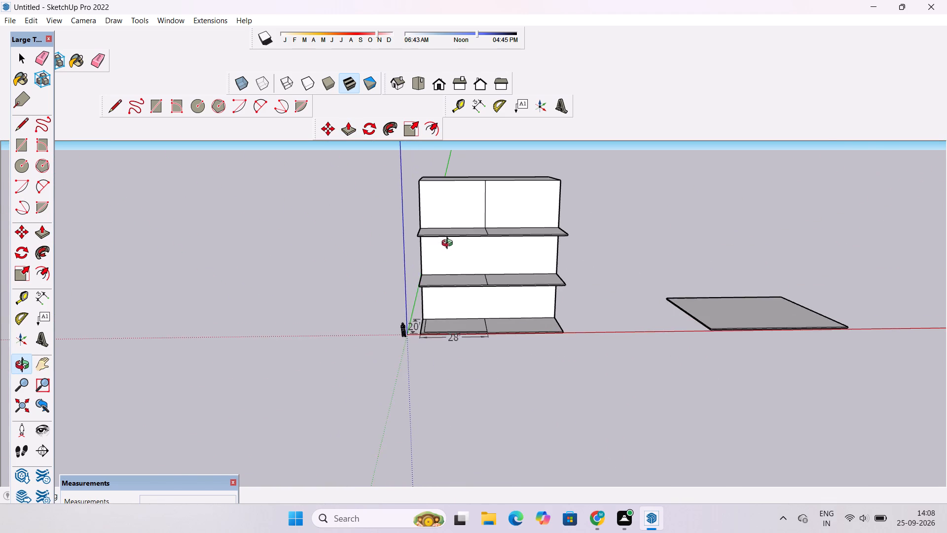
left_click_drag(437, 247, 636, 343)
scroll(402, 250, "down", 5)
left_click_drag(411, 262, 463, 288)
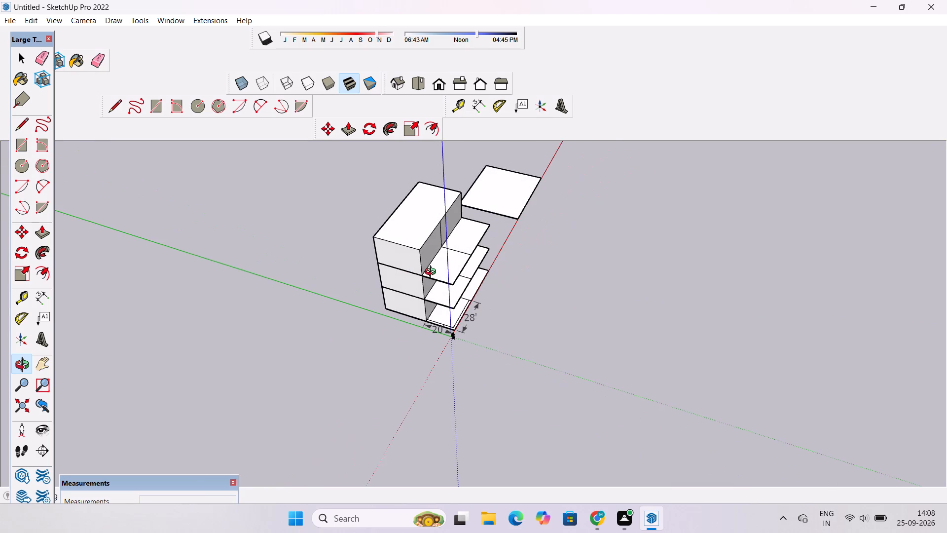
left_click_drag(433, 273, 434, 302, "shift")
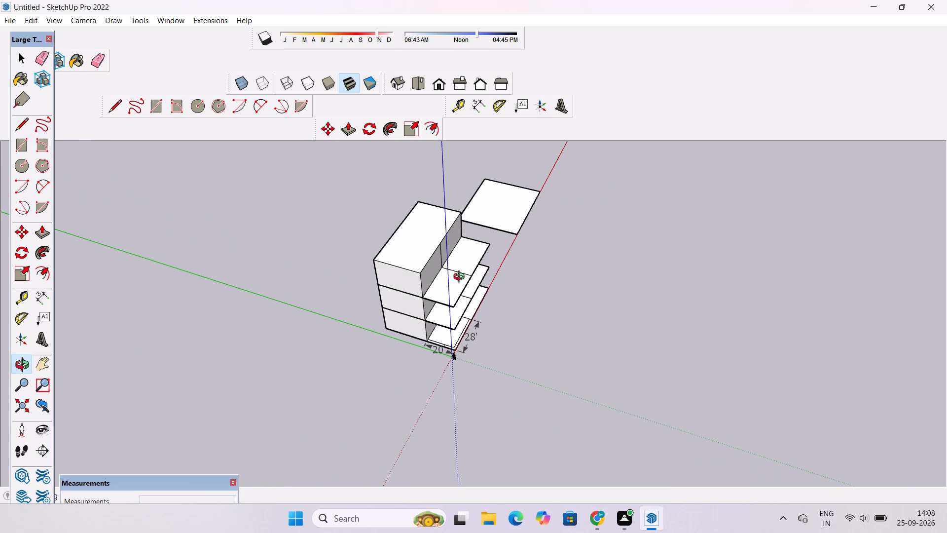
scroll(461, 278, "down", 2)
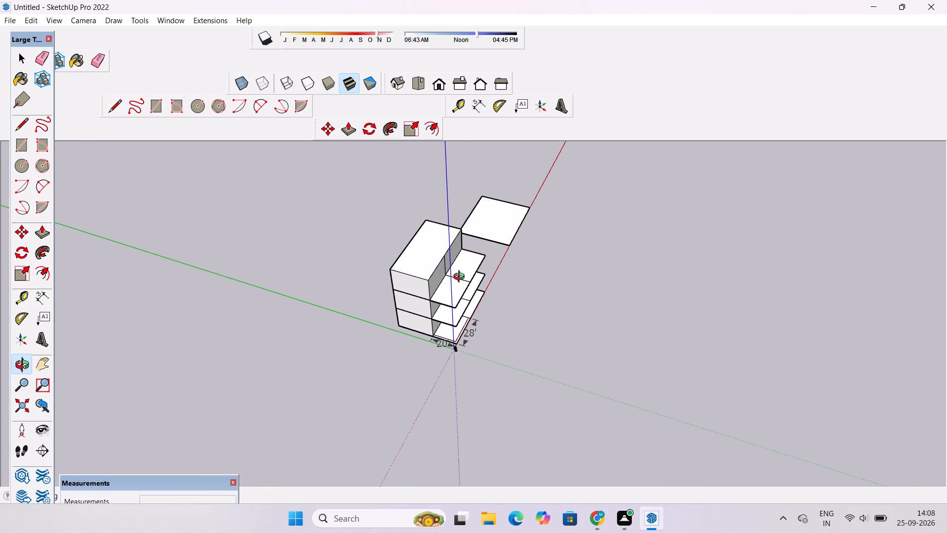
left_click_drag(477, 274, 437, 280, "shift")
left_click_drag(440, 290, 409, 274)
left_click_drag(405, 274, 444, 274)
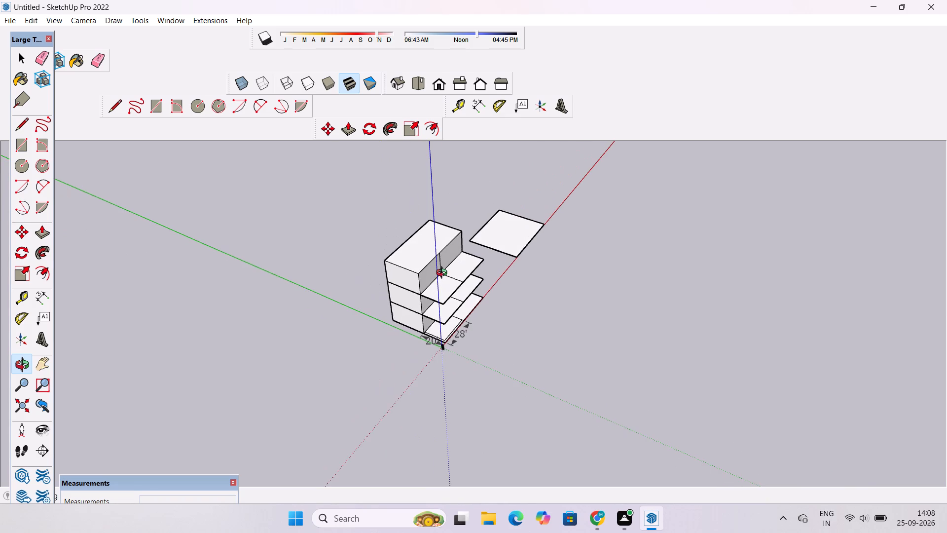
scroll(444, 274, "up", 1)
left_click_drag(444, 274, 437, 274, "shift")
left_click_drag(435, 276, 440, 293)
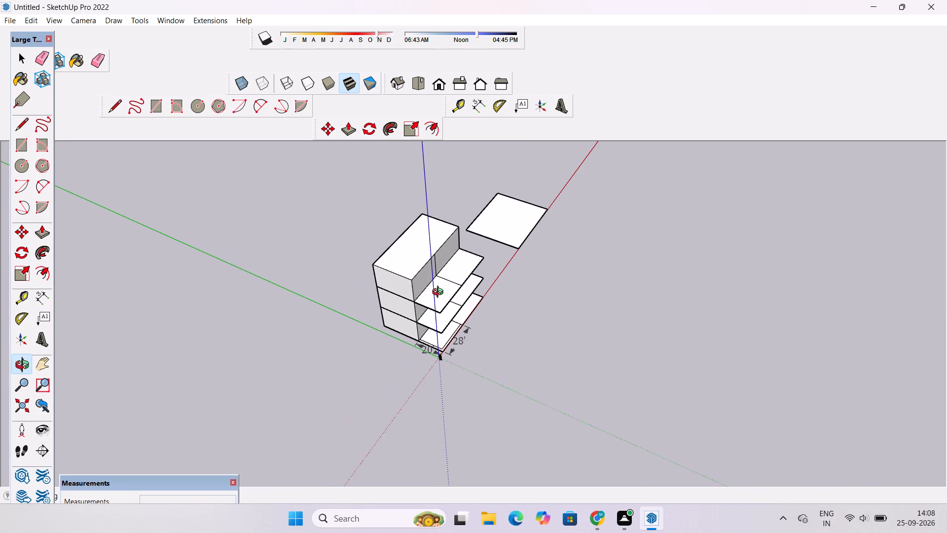
scroll(440, 293, "down", 8)
scroll(440, 293, "up", 2)
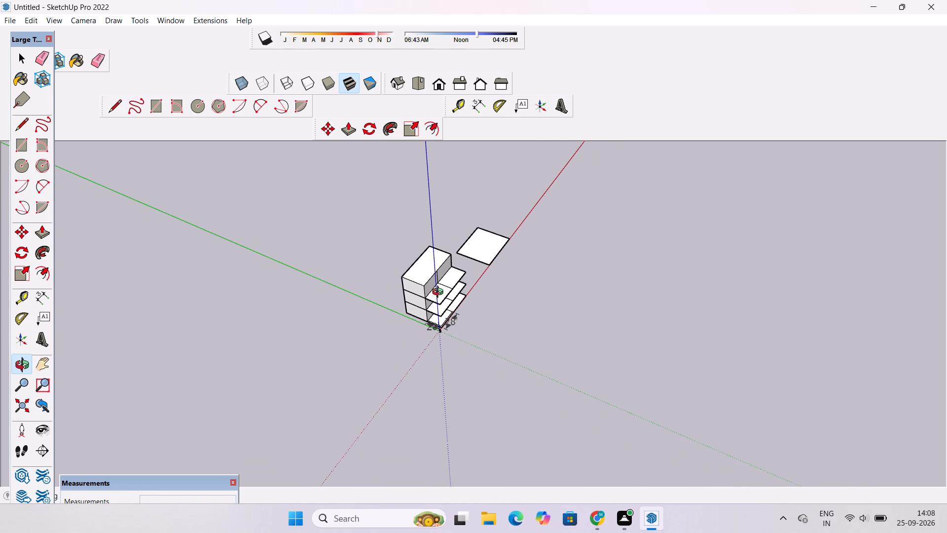
scroll(452, 292, "up", 3)
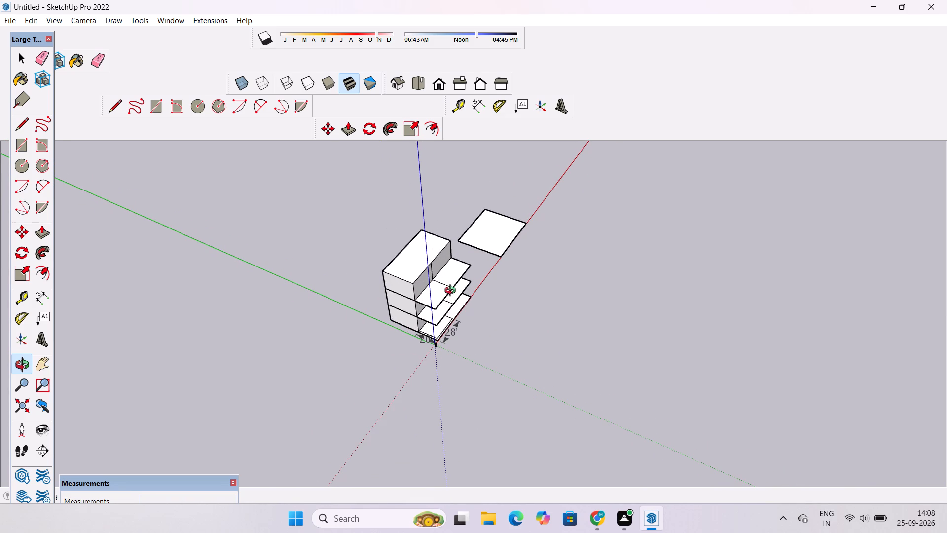
scroll(452, 292, "up", 1)
left_click_drag(452, 292, 452, 282, "shift")
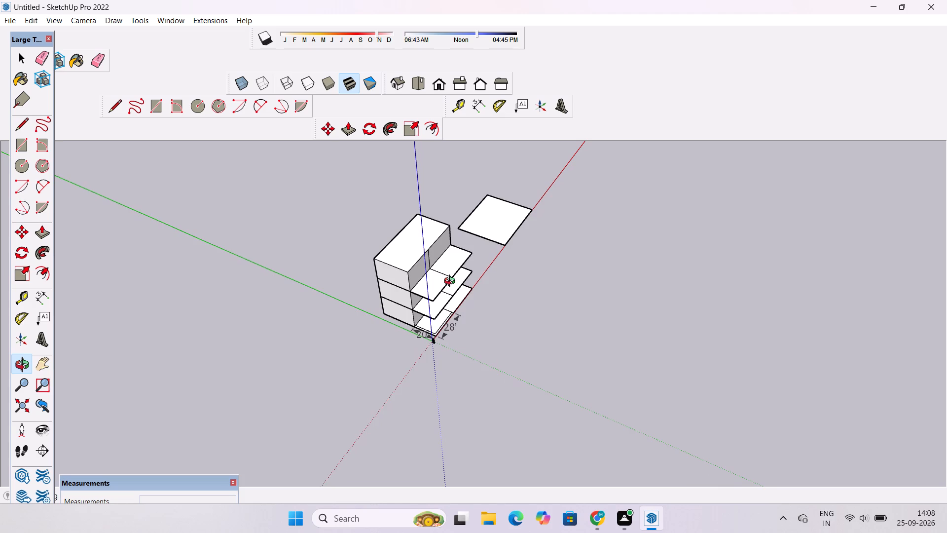
scroll(452, 282, "up", 5)
left_click_drag(459, 287, 396, 246)
left_click_drag(396, 246, 425, 289, "shift")
left_click_drag(425, 301, 465, 315)
left_click_drag(465, 315, 480, 337, "shift")
left_click_drag(421, 307, 442, 345)
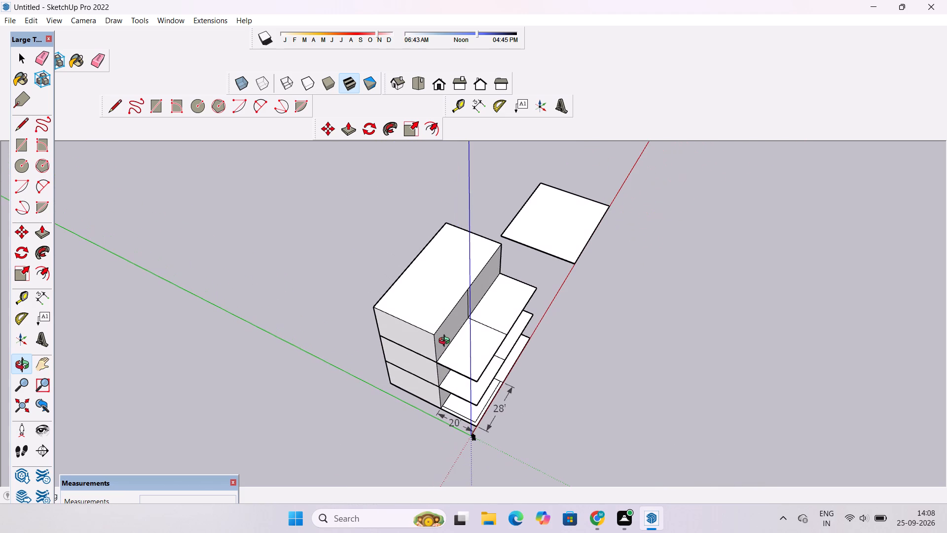
left_click_drag(452, 337, 453, 325, "shift")
left_click_drag(453, 325, 458, 340)
scroll(456, 338, "up", 1)
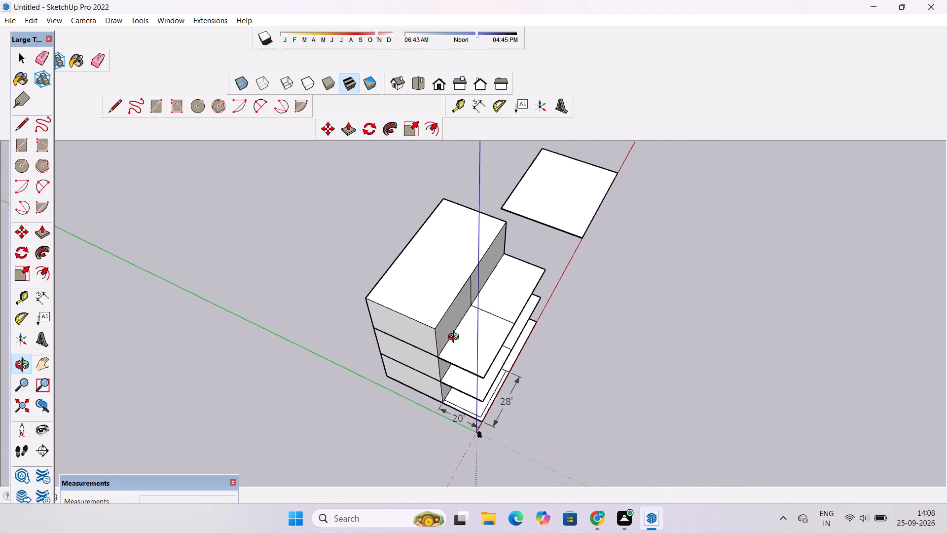
scroll(456, 338, "up", 1)
left_click(455, 335, "shift")
left_click_drag(455, 337, 457, 342)
left_click(457, 342, "shift")
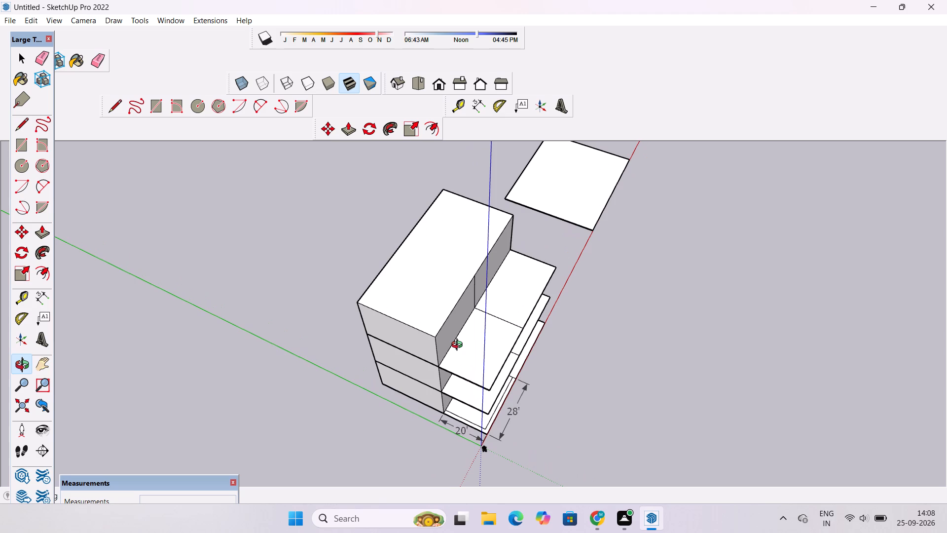
scroll(459, 346, "up", 1)
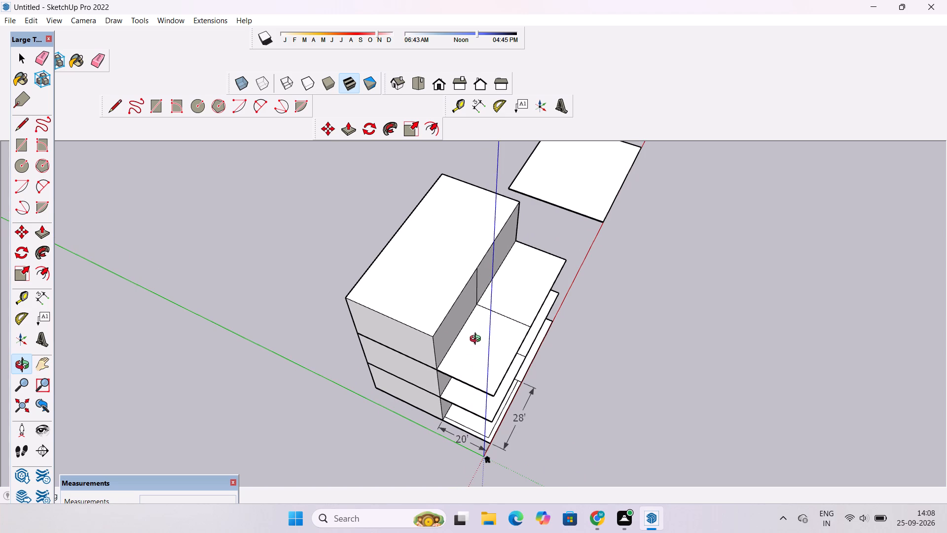
scroll(459, 342, "up", 1)
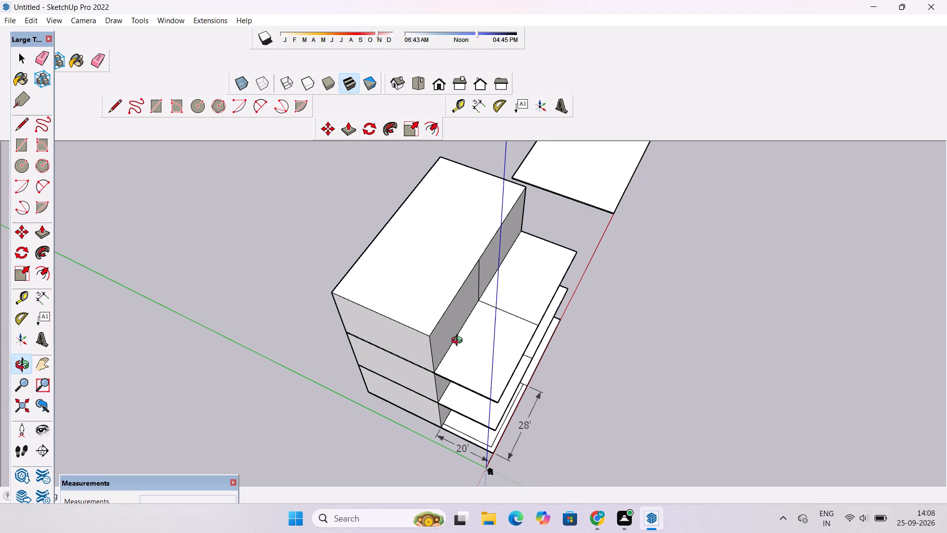
scroll(459, 342, "down", 2)
left_click_drag(463, 347, 448, 353, "shift")
scroll(454, 348, "up", 2)
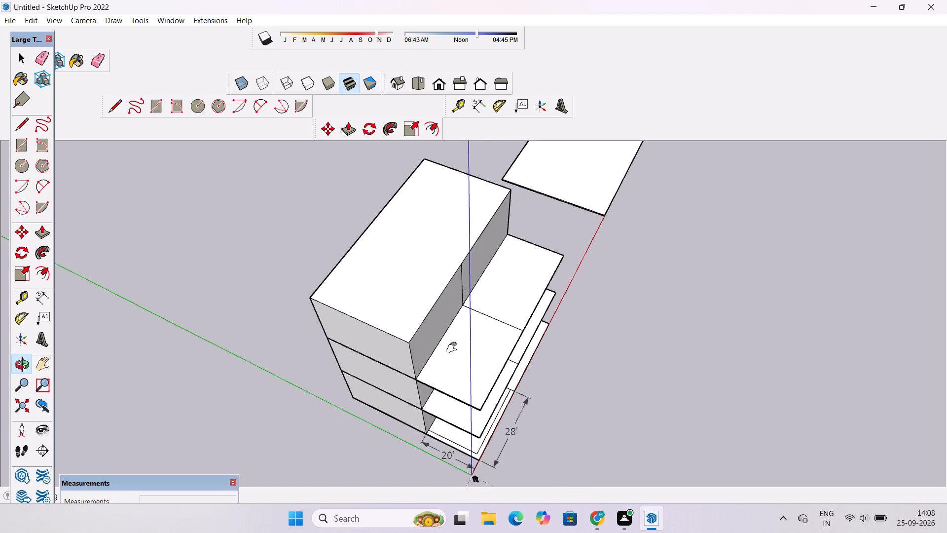
left_click_drag(454, 348, 428, 360, "shift")
left_click_drag(434, 357, 454, 356)
left_click(454, 356, "shift")
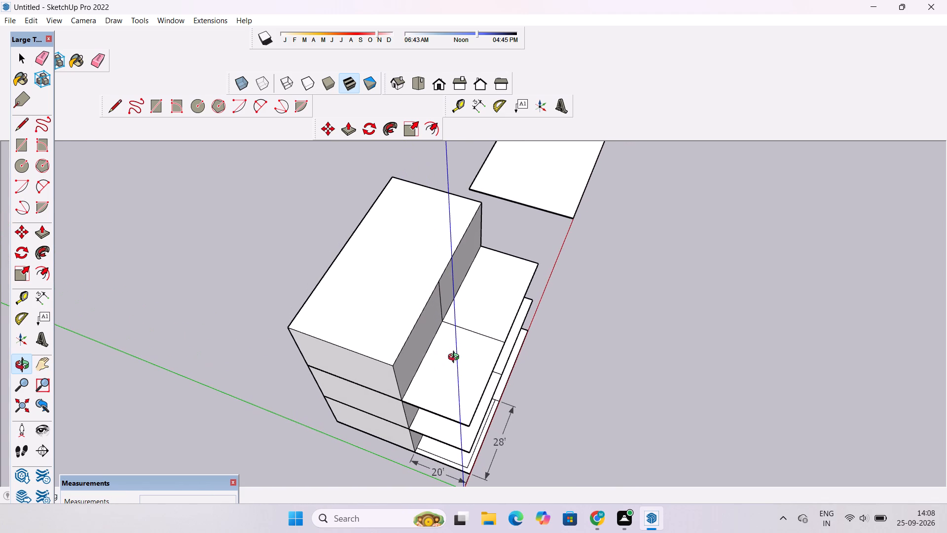
Copy the separate slab beside the building onto the third-storey block, placing its bottom corner on the block's top rear corner at the origin side.
key("space")
left_click(502, 186)
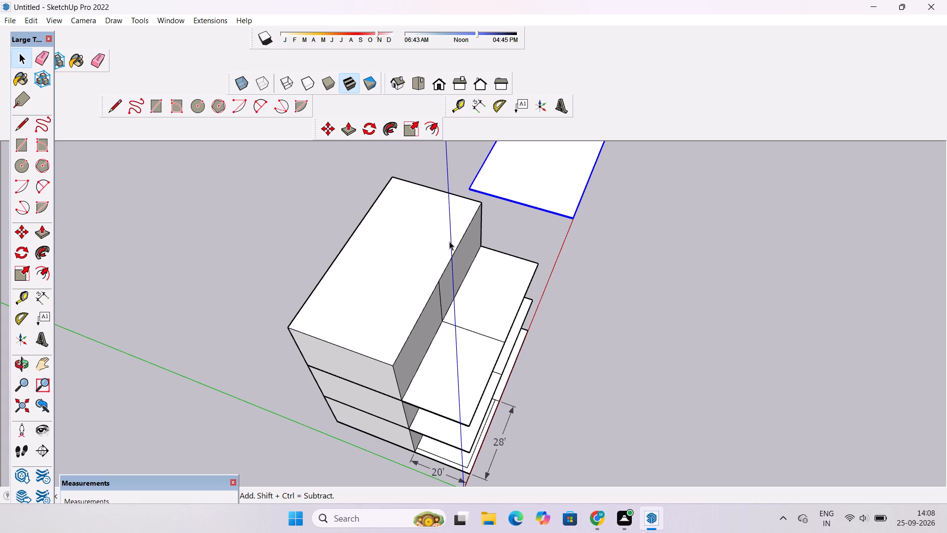
key("m")
scroll(478, 190, "up", 20)
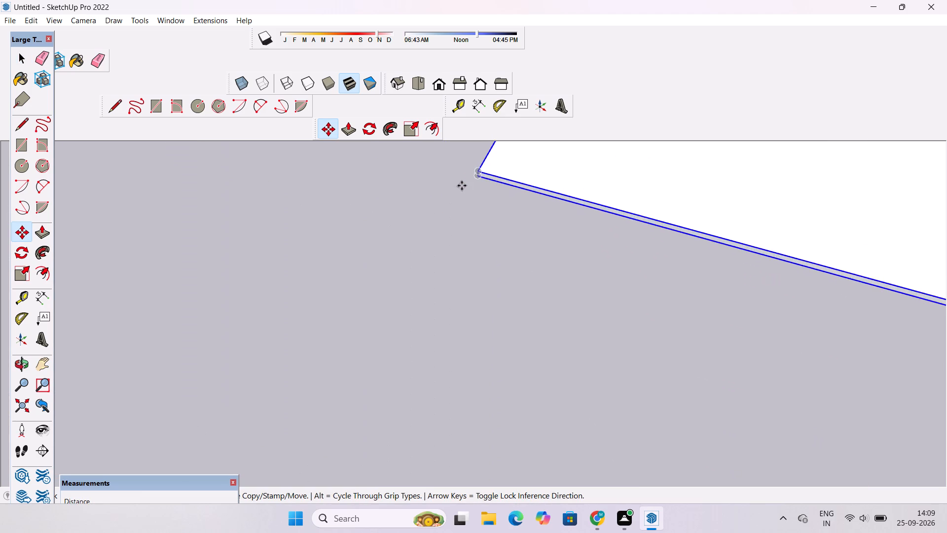
scroll(462, 186, "up", 12)
left_click(513, 157)
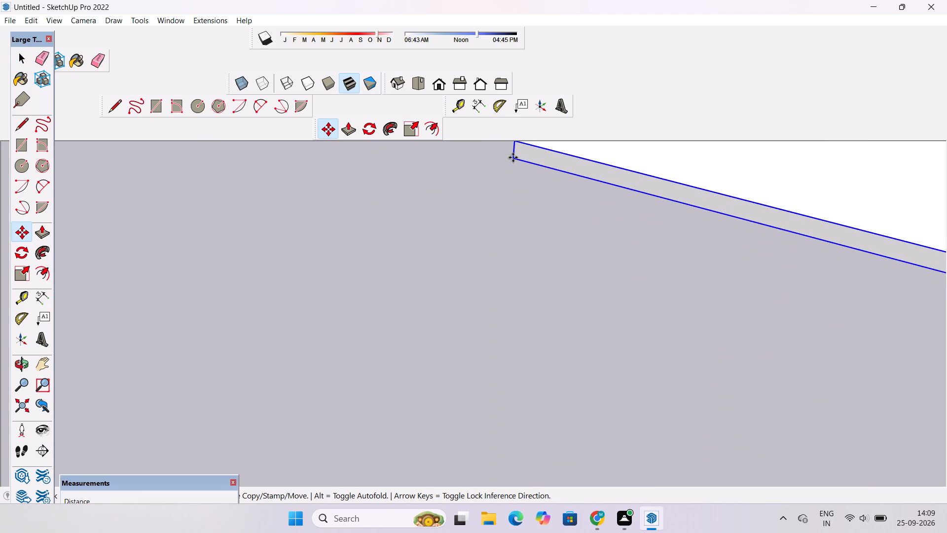
scroll(496, 181, "down", 15)
scroll(494, 176, "down", 13)
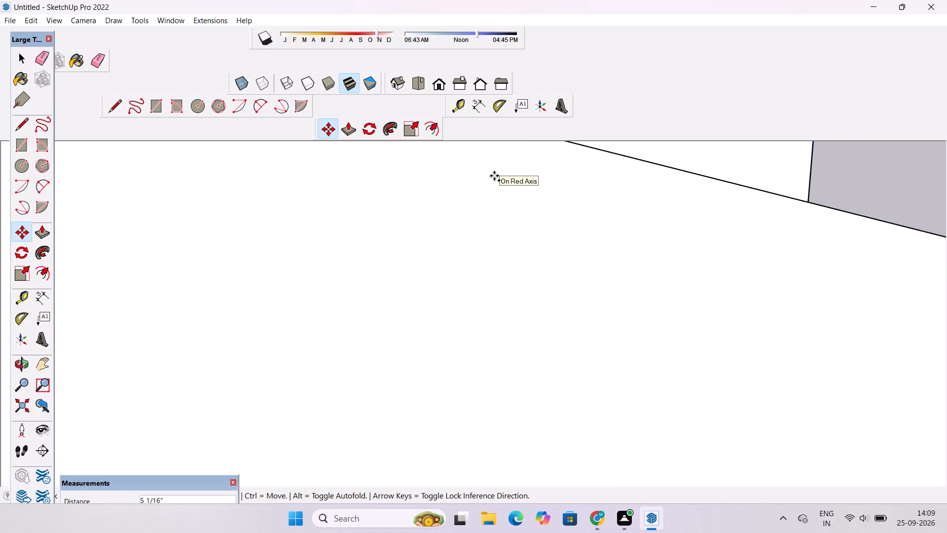
scroll(494, 176, "down", 20)
scroll(494, 176, "down", 10)
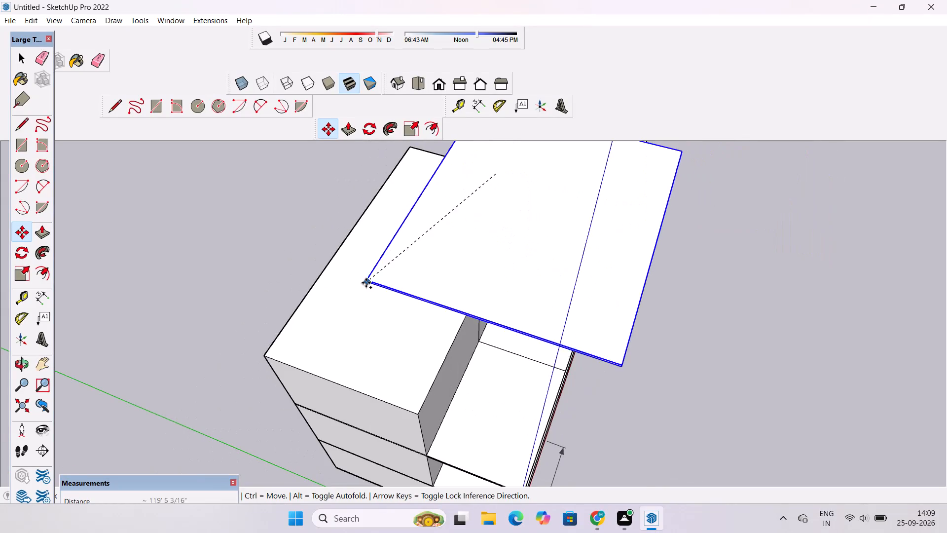
scroll(247, 357, "up", 13)
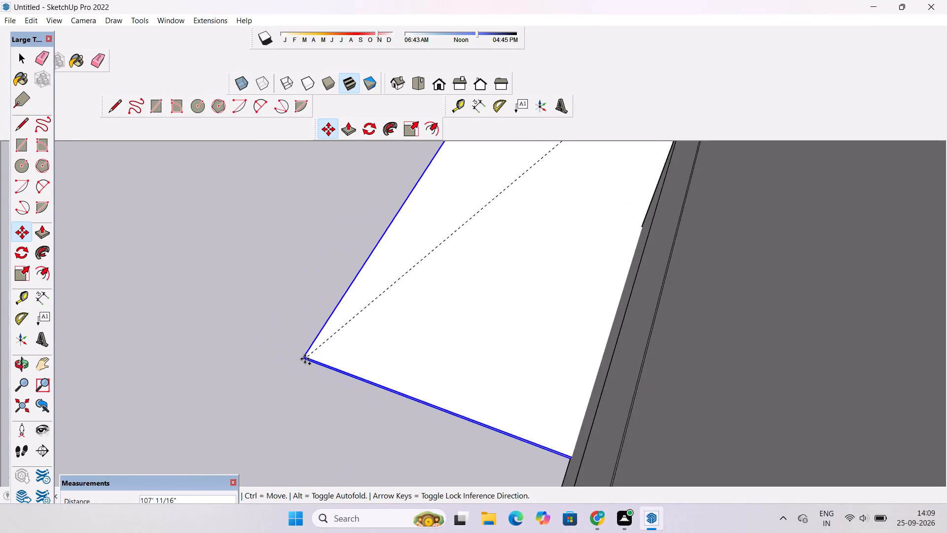
scroll(305, 359, "down", 5)
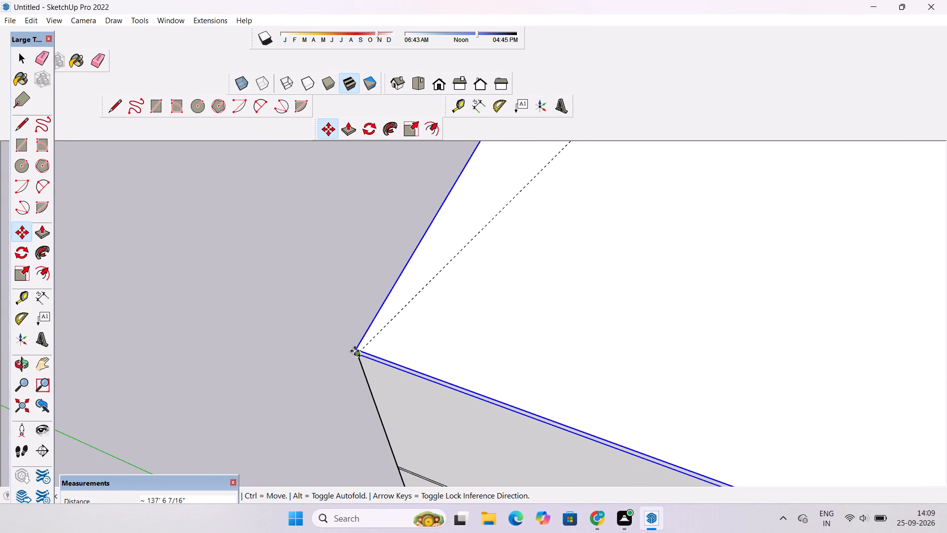
left_click(355, 351)
scroll(323, 365, "down", 4)
Explode the copied slab group on top of the third-storey block.
left_click(12, 363)
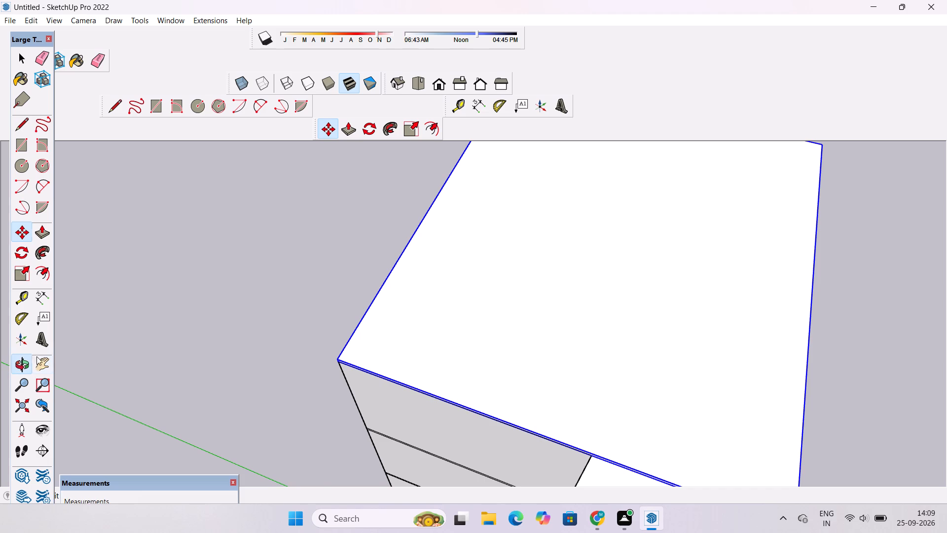
scroll(250, 338, "down", 5)
left_click_drag(274, 353, 274, 305, "ctrl")
left_click_drag(371, 331, 326, 338)
left_click_drag(351, 370, 329, 296, "ctrl")
left_click_drag(308, 309, 311, 316, "ctrl")
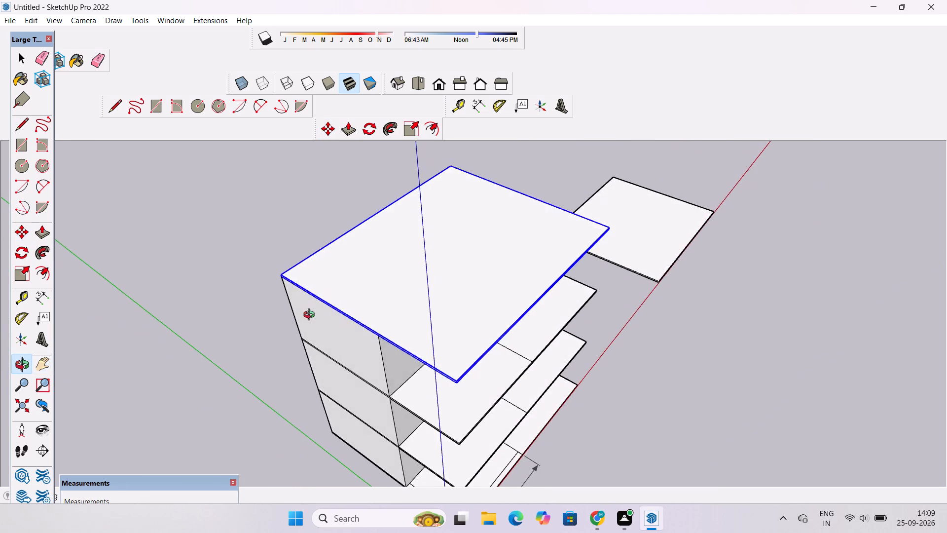
left_click_drag(311, 316, 345, 334, "ctrl")
left_click_drag(356, 344, 342, 305, "ctrl")
left_click_drag(344, 320, 379, 333)
left_click_drag(380, 330, 343, 306, "ctrl")
left_click(343, 306, "ctrl")
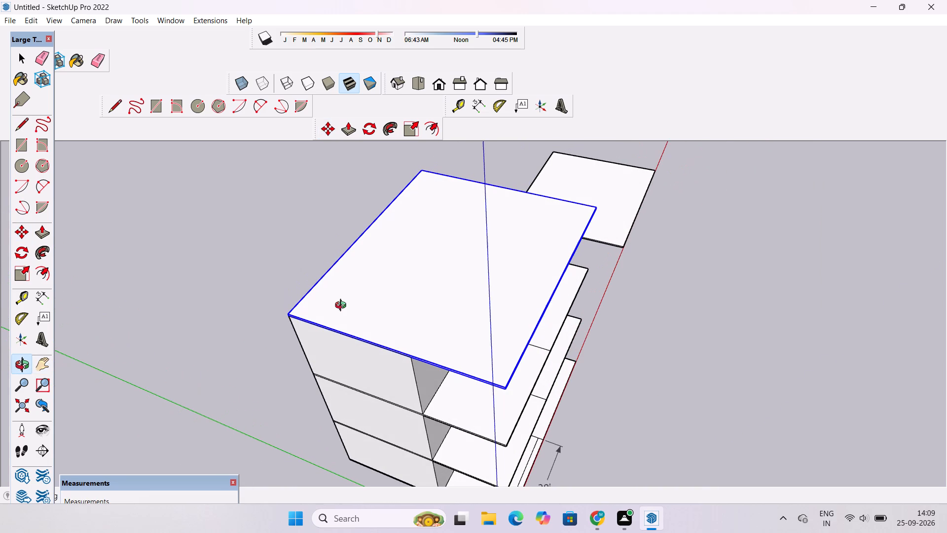
key("space")
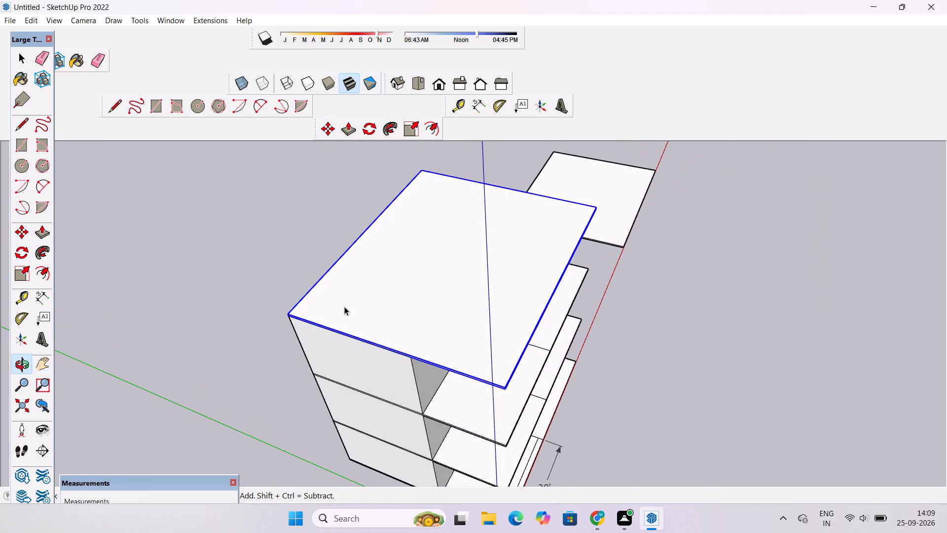
scroll(344, 306, "down", 1)
right_click(375, 301)
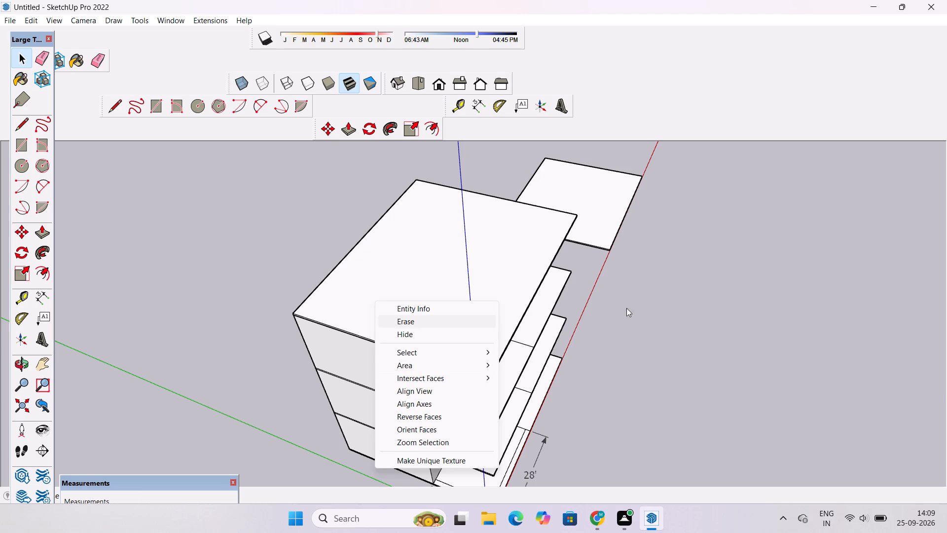
left_click(633, 308)
left_click(489, 303)
right_click(489, 303)
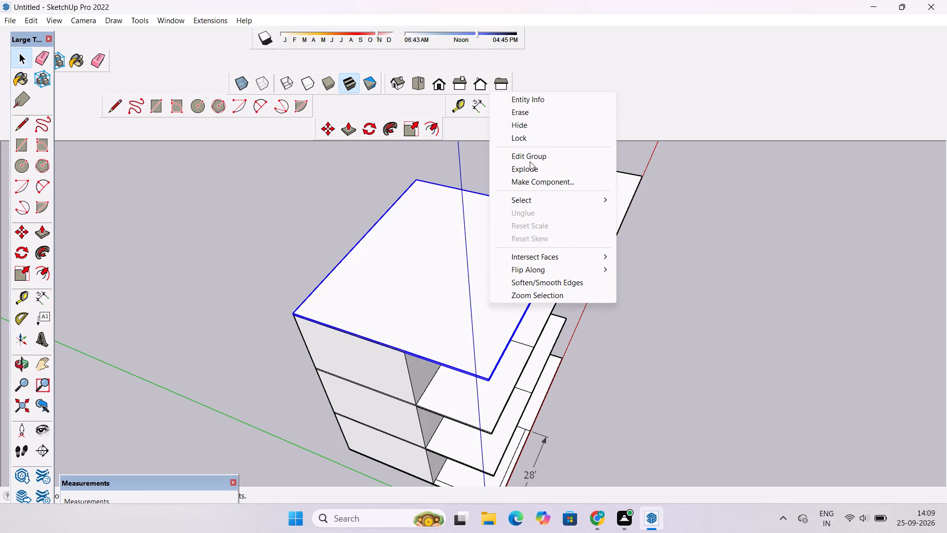
left_click(530, 168)
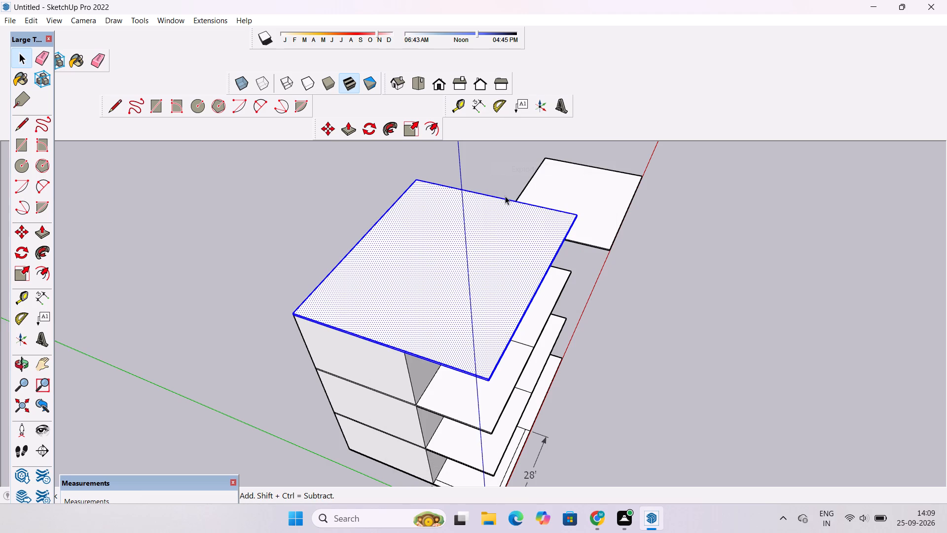
Examine the massing with its new top slab from above, from the origin side and from the front.
scroll(505, 196, "down", 2)
key("o")
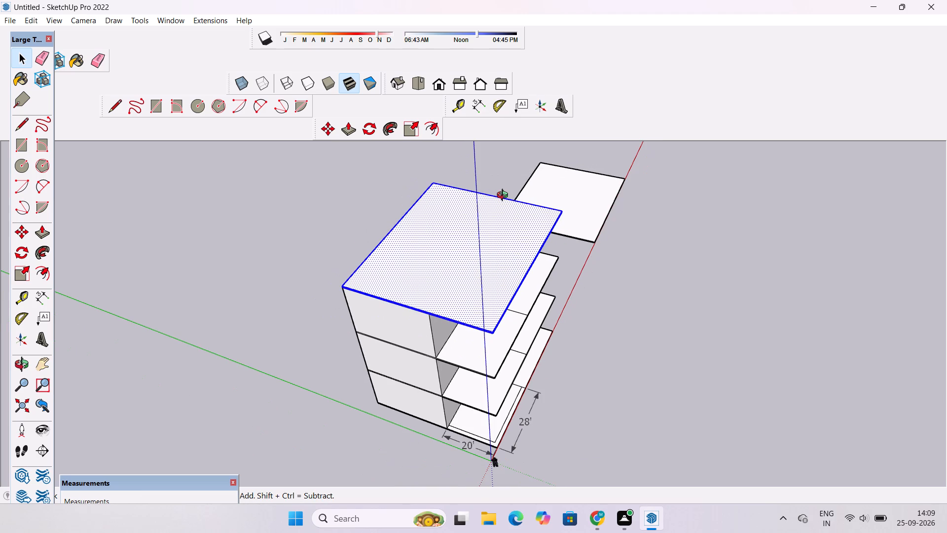
scroll(505, 196, "down", 3)
scroll(484, 207, "up", 3)
left_click_drag(484, 207, 449, 231, "shift")
left_click_drag(497, 310, 402, 285)
left_click_drag(416, 302, 445, 305, "shift")
left_click_drag(429, 308, 472, 402)
left_click_drag(487, 406, 474, 319, "shift")
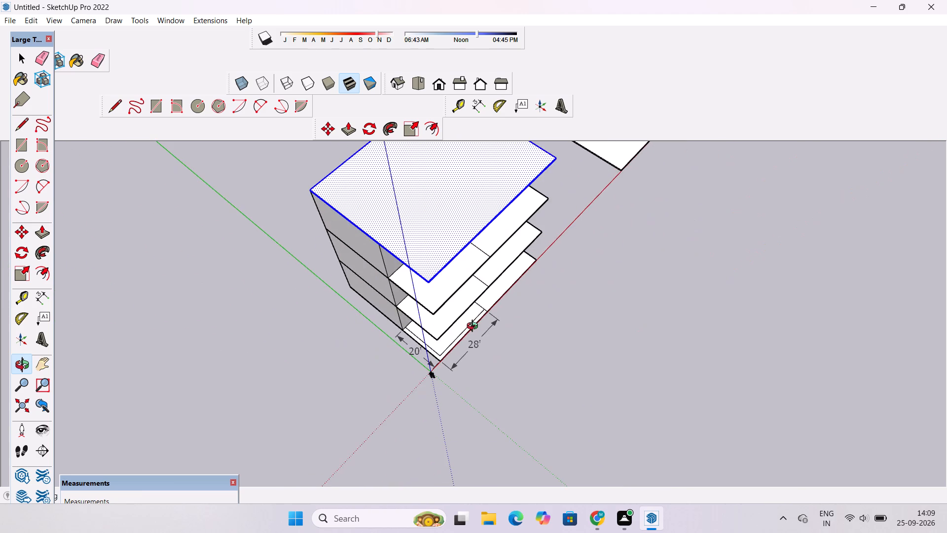
left_click_drag(474, 327, 543, 349)
left_click_drag(491, 330, 542, 387)
left_click_drag(549, 390, 401, 281)
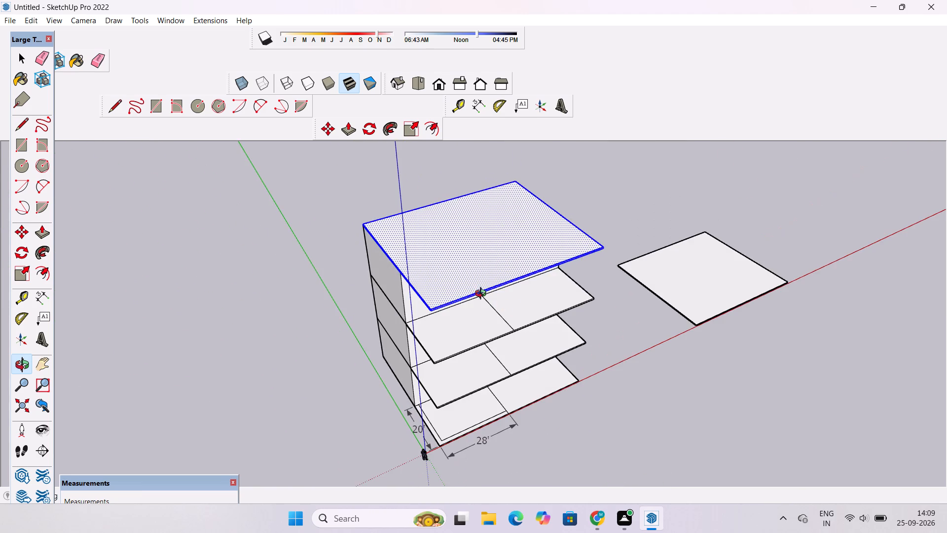
Examine the stacked massing and its top slab from the front, from above and from the origin side.
left_click_drag(476, 295, 413, 297)
scroll(412, 297, "down", 1)
left_click_drag(415, 309, 440, 341)
left_click_drag(443, 343, 441, 325, "shift")
left_click_drag(441, 328, 442, 347)
left_click_drag(457, 335, 397, 321, "shift")
left_click_drag(464, 336, 385, 228)
left_click_drag(380, 248, 382, 253)
key("space")
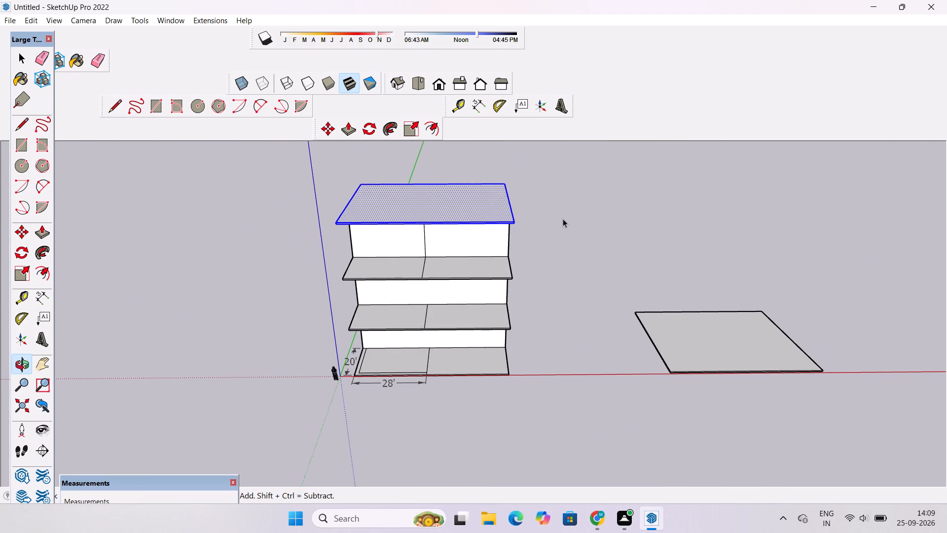
left_click(563, 219)
scroll(563, 219, "up", 1)
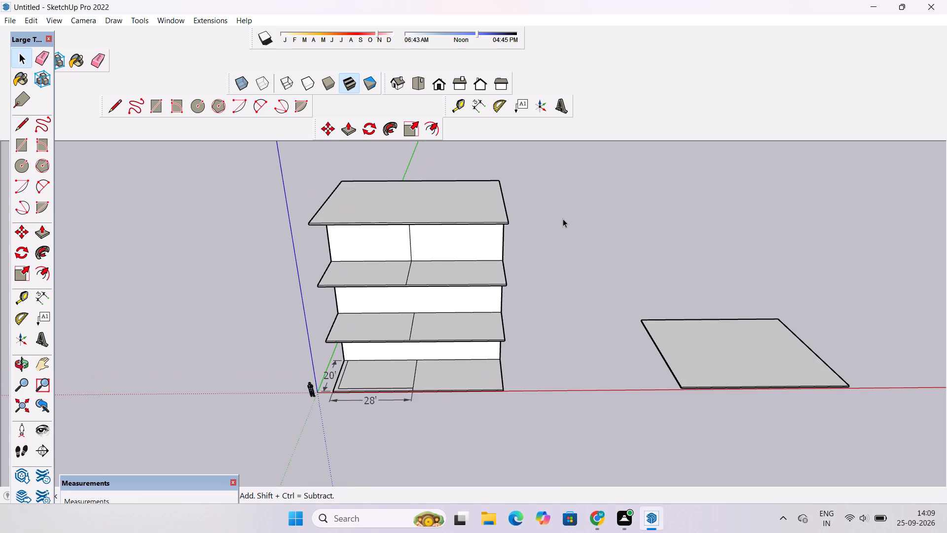
scroll(541, 240, "up", 2)
scroll(541, 240, "down", 3)
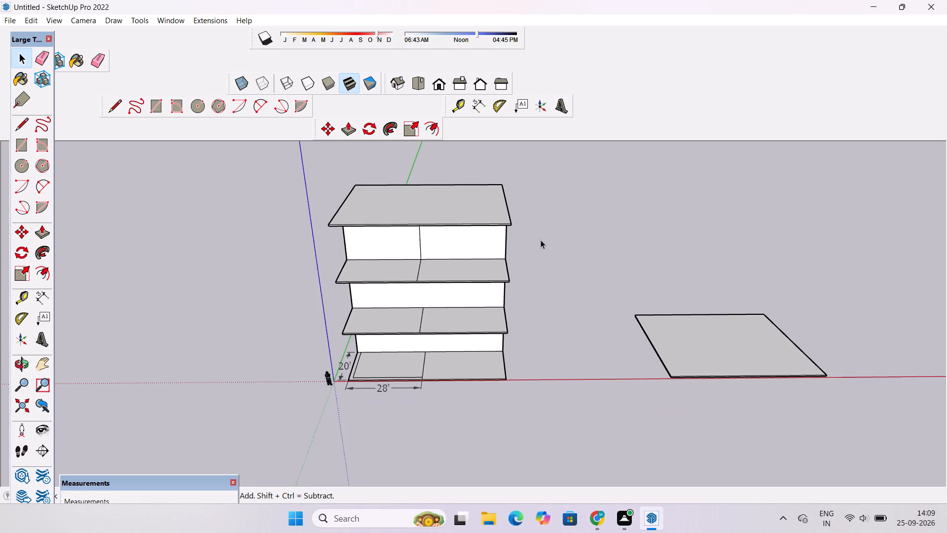
scroll(541, 240, "down", 2)
key("o")
scroll(541, 240, "up", 2)
left_click_drag(464, 258, 547, 258, "shift")
left_click_drag(523, 268, 520, 311)
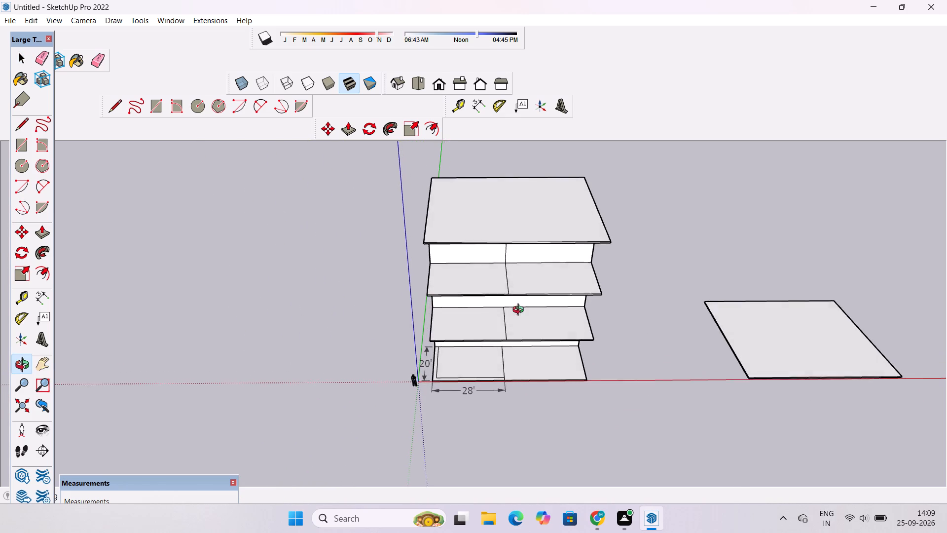
left_click_drag(520, 311, 518, 316)
left_click_drag(605, 261, 521, 228, "shift")
left_click_drag(398, 279, 554, 332)
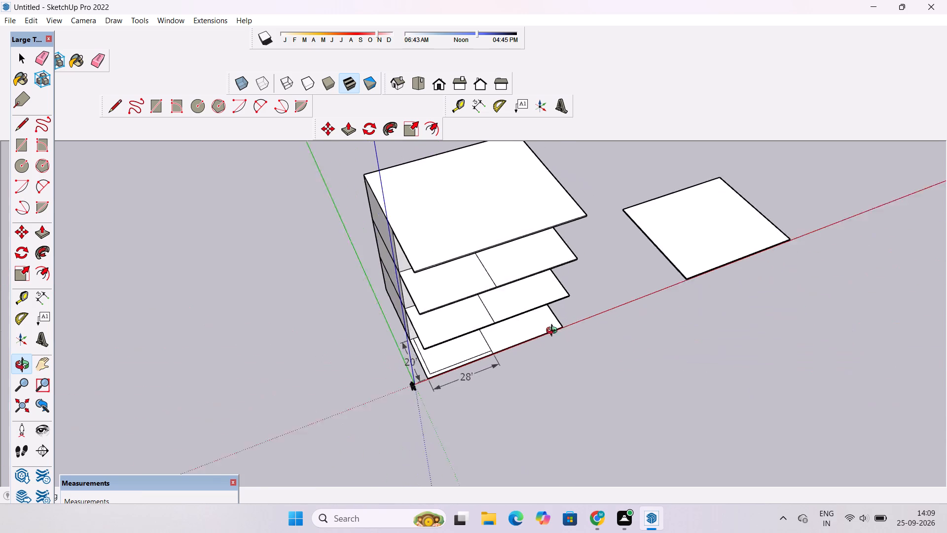
left_click_drag(554, 332, 560, 328)
scroll(470, 275, "up", 3)
left_click_drag(470, 275, 538, 305, "shift")
left_click_drag(556, 274, 479, 251)
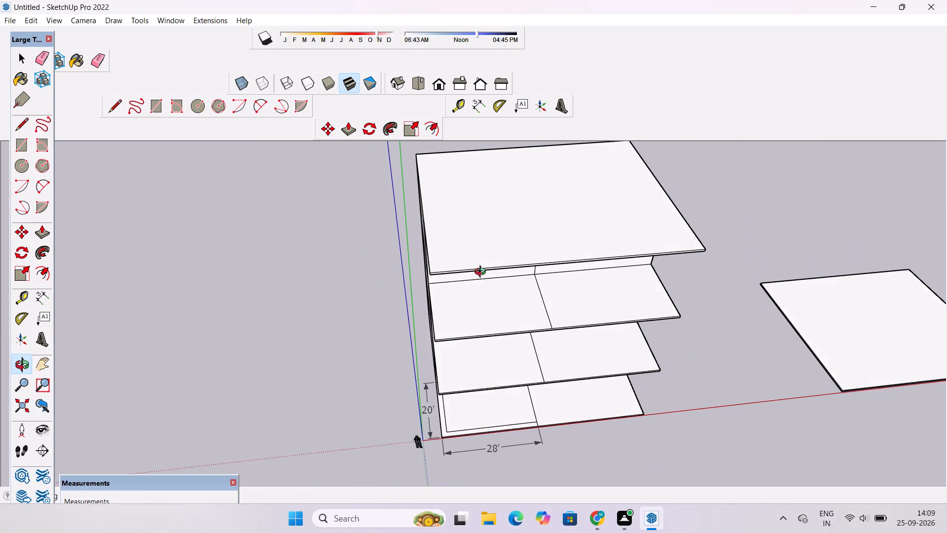
scroll(482, 273, "up", 5)
scroll(483, 273, "down", 5)
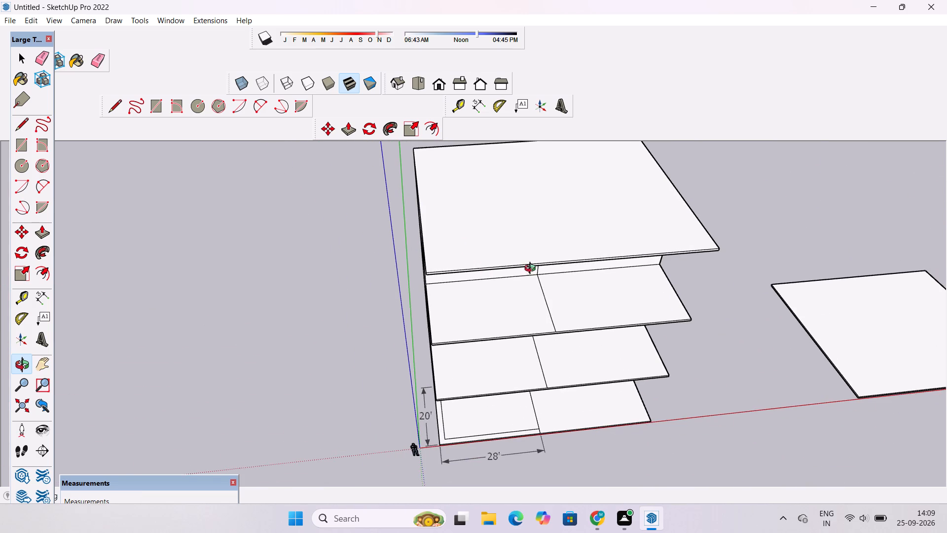
left_click_drag(437, 297, 624, 280)
left_click_drag(602, 281, 608, 298, "shift")
left_click_drag(483, 237, 469, 237)
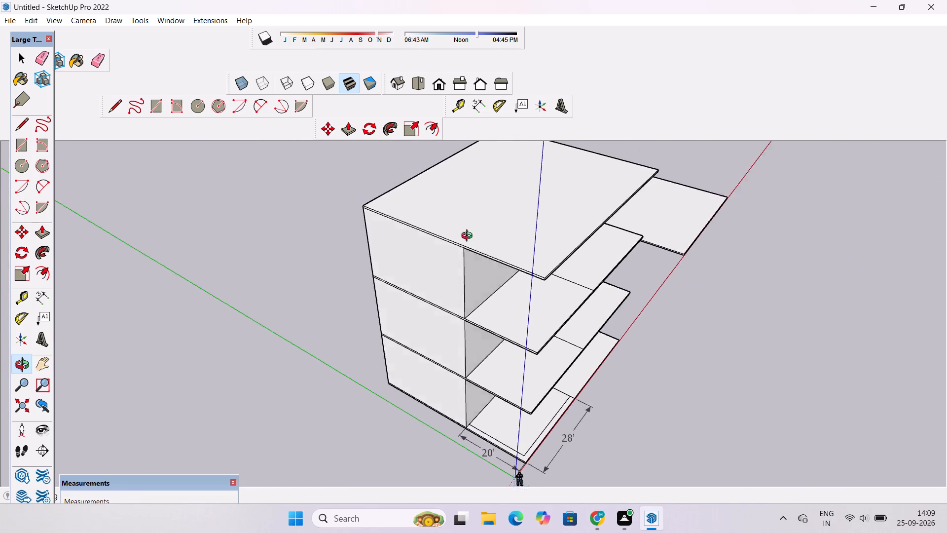
left_click_drag(469, 237, 258, 232)
Examine the massing from near ground level, from the far side and from above together with the separate slab.
scroll(307, 213, "down", 6)
left_click_drag(536, 251, 437, 131)
scroll(437, 245, "up", 3)
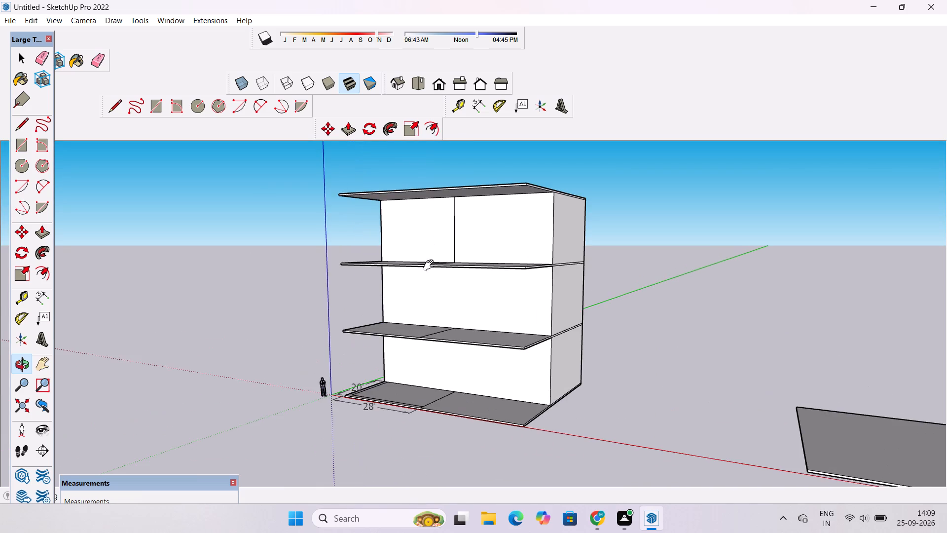
left_click_drag(431, 266, 546, 228, "shift")
scroll(545, 225, "down", 2)
left_click_drag(529, 228, 587, 353)
scroll(565, 276, "up", 3)
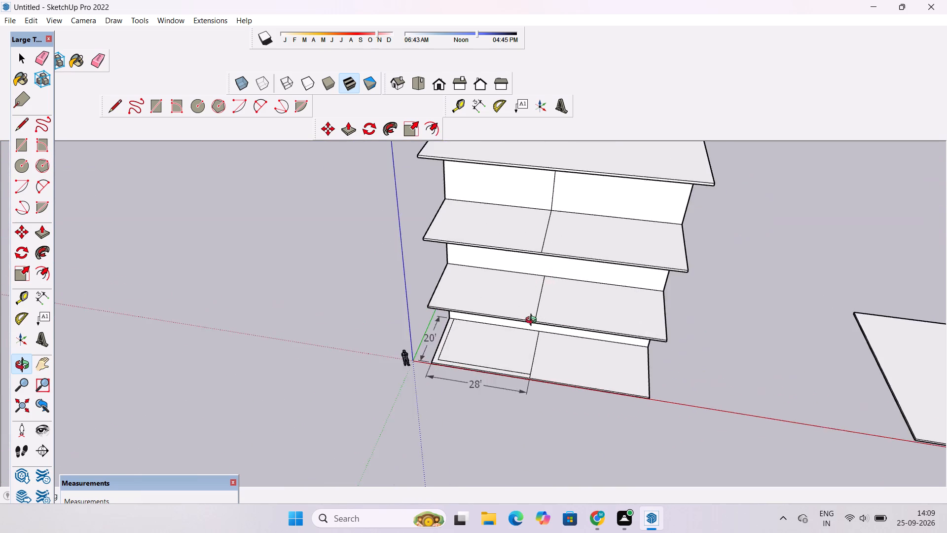
left_click_drag(535, 318, 582, 126)
scroll(489, 190, "down", 5)
left_click_drag(433, 196, 271, 268, "shift")
scroll(393, 196, "down", 6)
left_click_drag(398, 214, 445, 354)
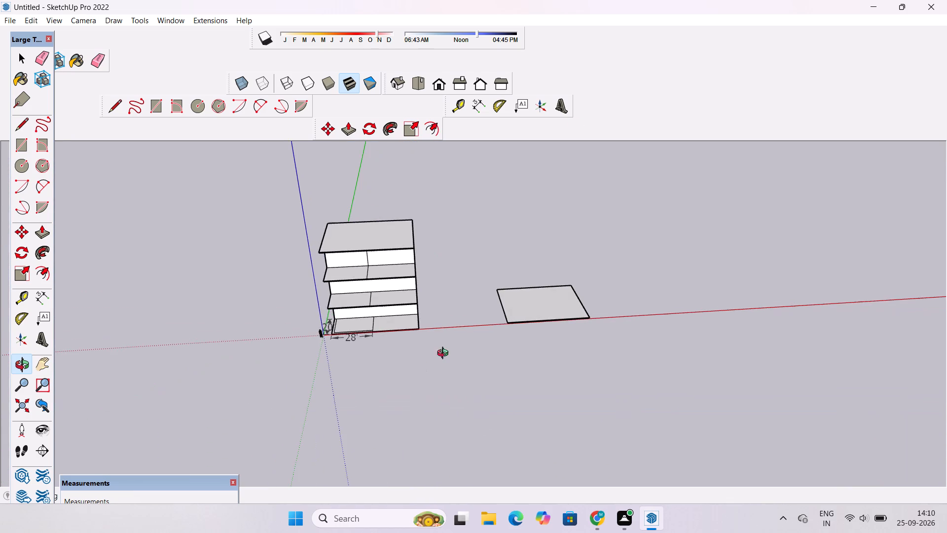
left_click_drag(445, 354, 427, 372)
left_click_drag(401, 261, 400, 398)
scroll(414, 312, "up", 4)
left_click_drag(388, 291, 354, 287, "shift")
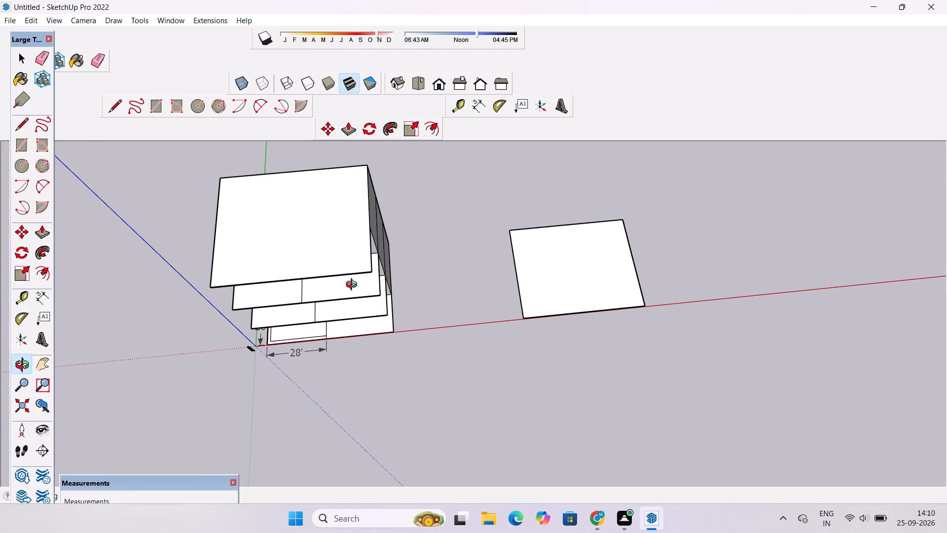
Move the separate slab about 130' 6" along the red axis, farther away from the building.
key("space")
left_click(552, 289)
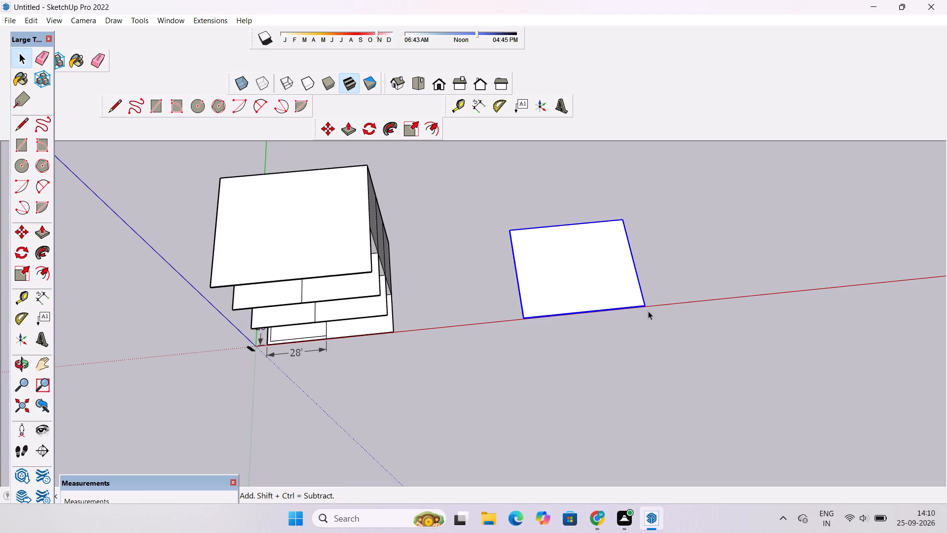
scroll(653, 309, "up", 20)
scroll(653, 309, "up", 8)
key("m")
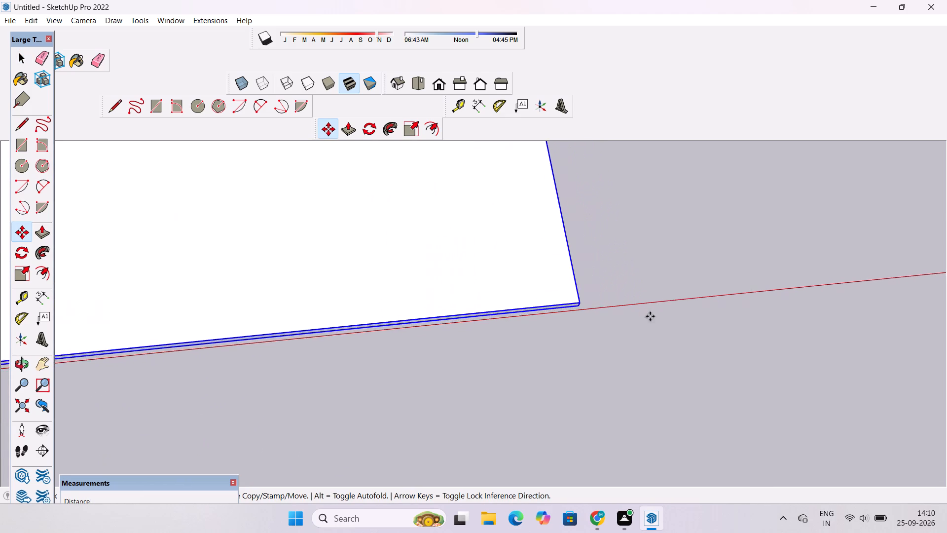
scroll(650, 316, "up", 7)
left_click(542, 302)
scroll(587, 288, "down", 3)
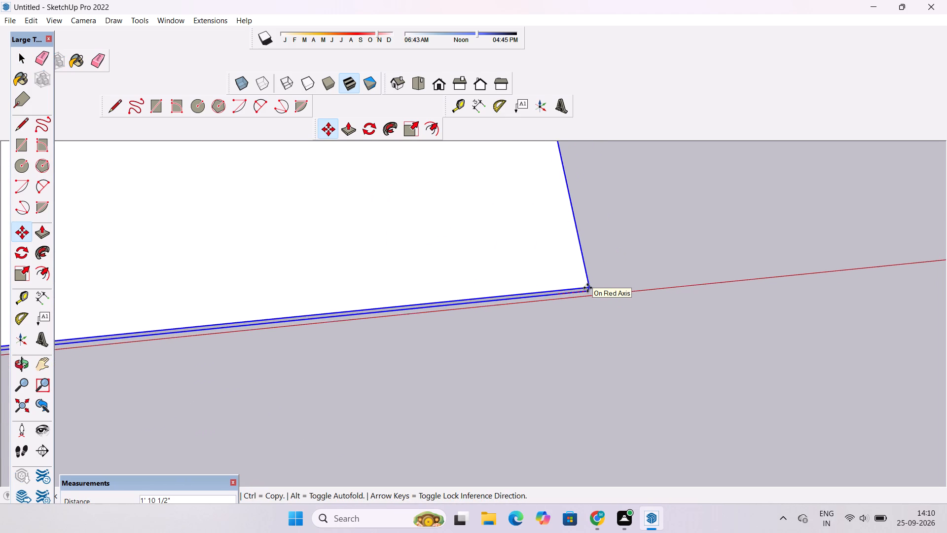
scroll(587, 288, "down", 17)
scroll(654, 266, "down", 9)
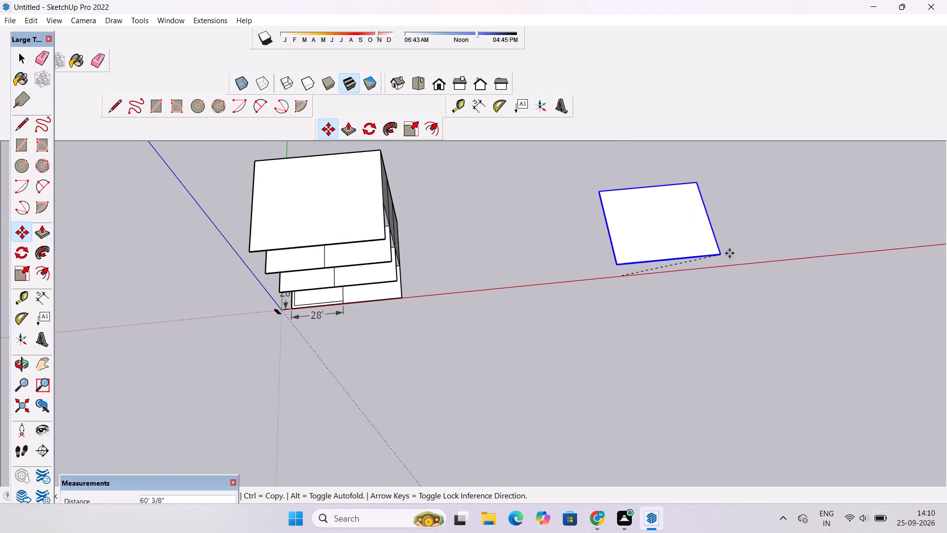
left_click(846, 252)
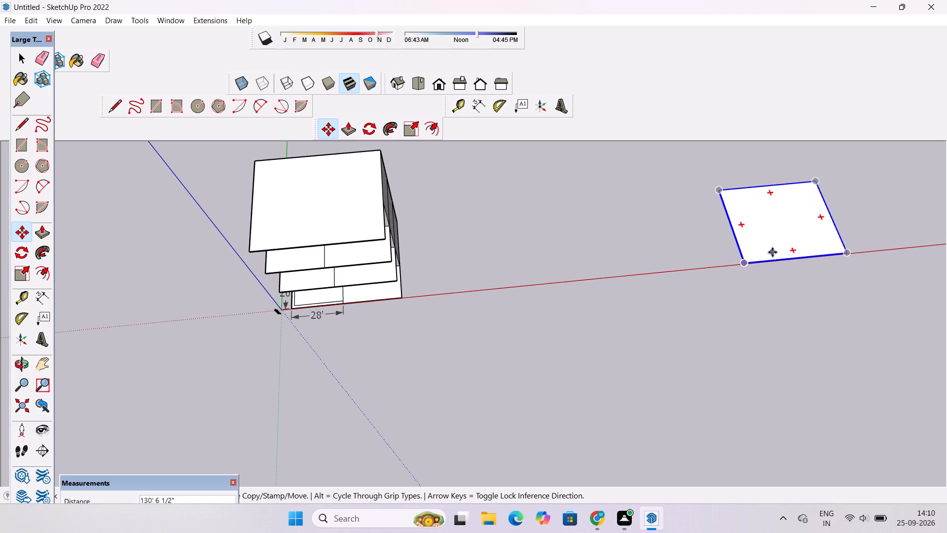
Move the entire stacked building, from its front bottom corner, about 106' 5" along the red axis away from the origin.
key("space")
scroll(408, 258, "down", 4)
triple_click(349, 228)
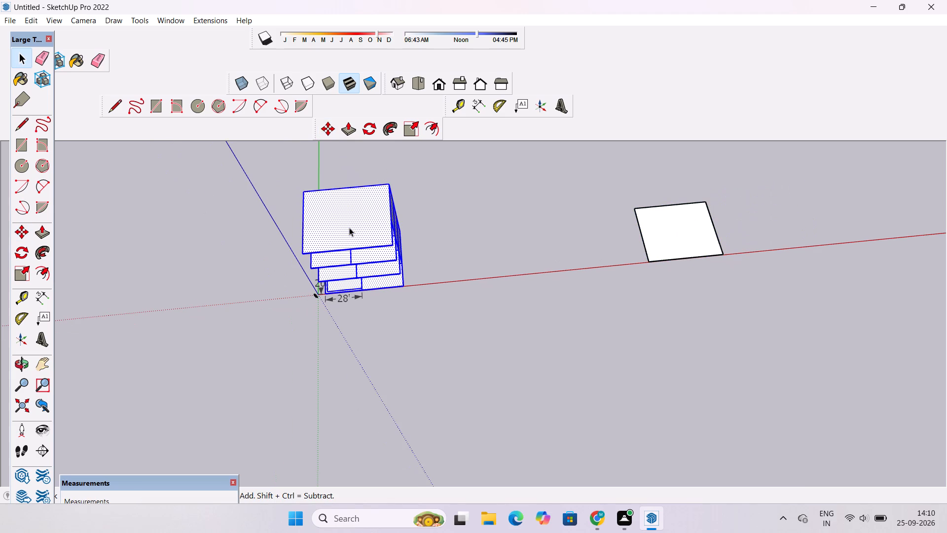
scroll(401, 294, "up", 4)
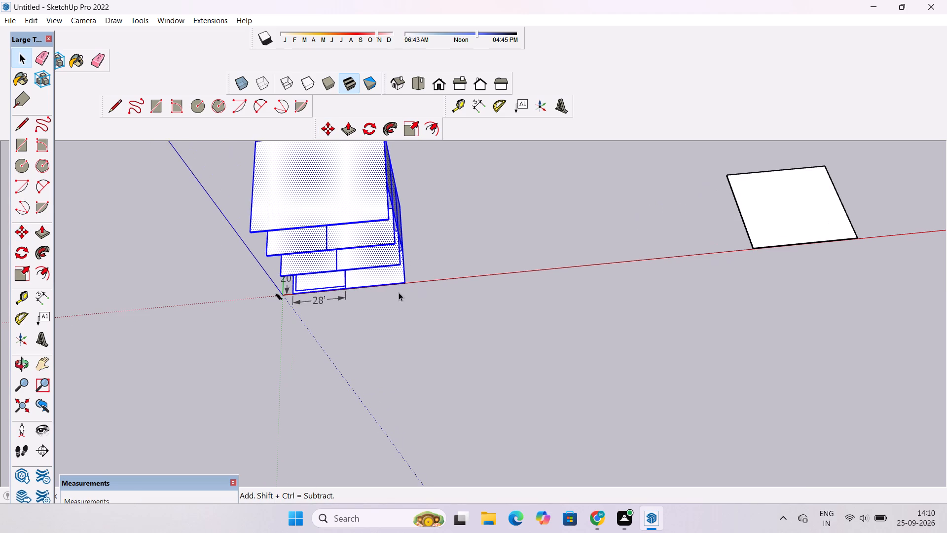
scroll(411, 283, "up", 5)
key("m")
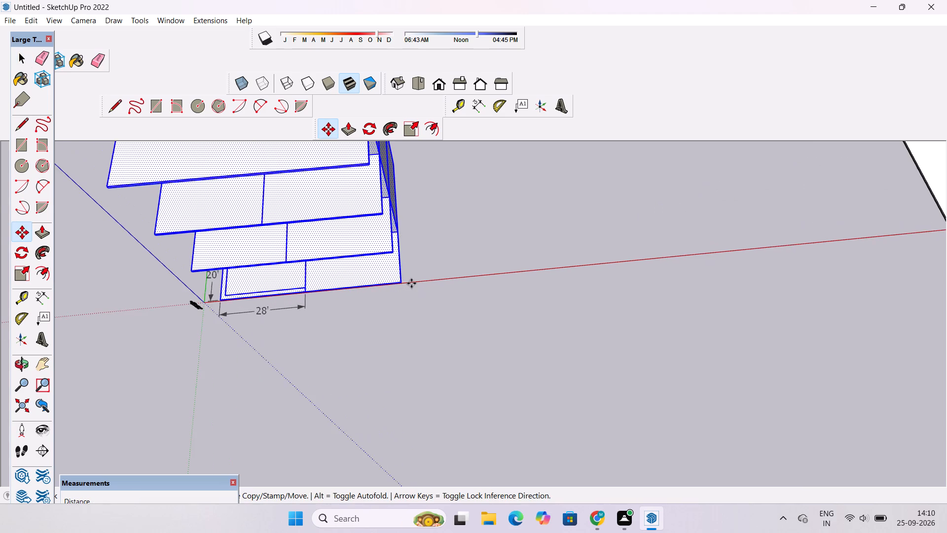
scroll(411, 283, "up", 20)
scroll(411, 283, "up", 7)
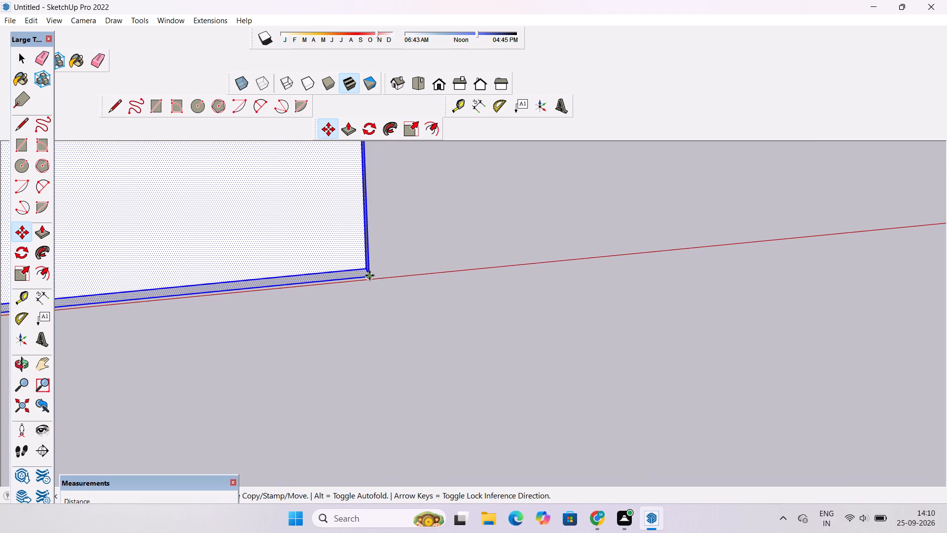
left_click(369, 275)
scroll(409, 268, "down", 20)
scroll(409, 268, "down", 4)
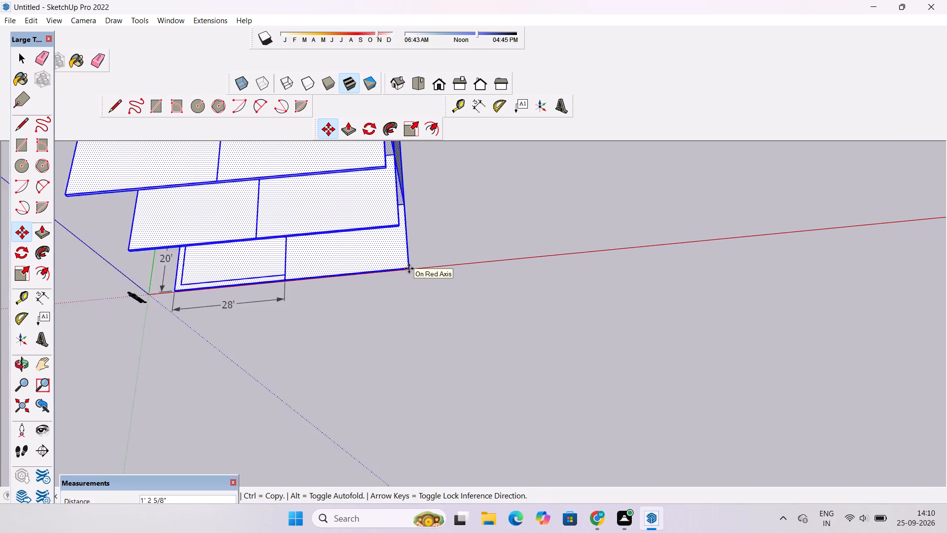
scroll(409, 268, "down", 8)
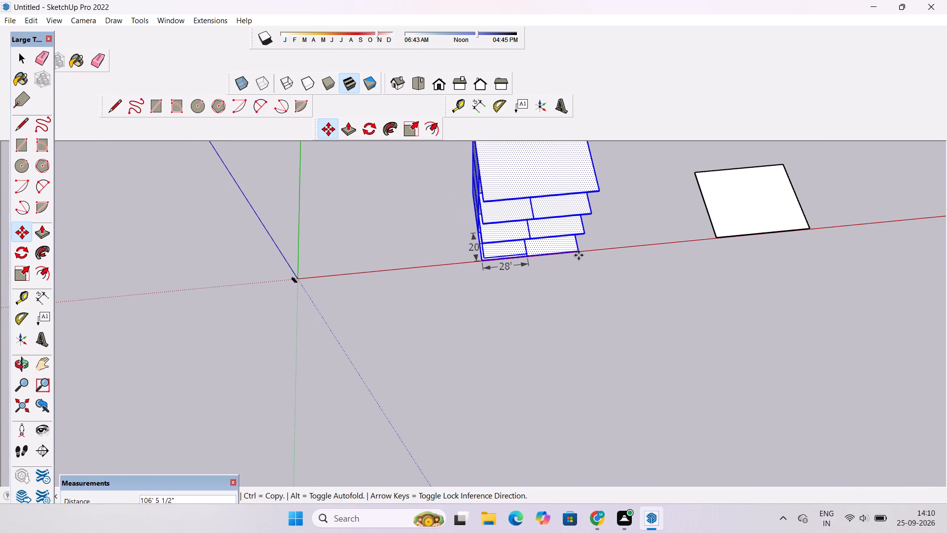
left_click(579, 255)
Examine the relocated building and the separate slab from ground level, from the origin side and from above.
key("o")
scroll(555, 266, "down", 7)
left_click_drag(568, 313, 431, 78)
scroll(550, 329, "up", 1)
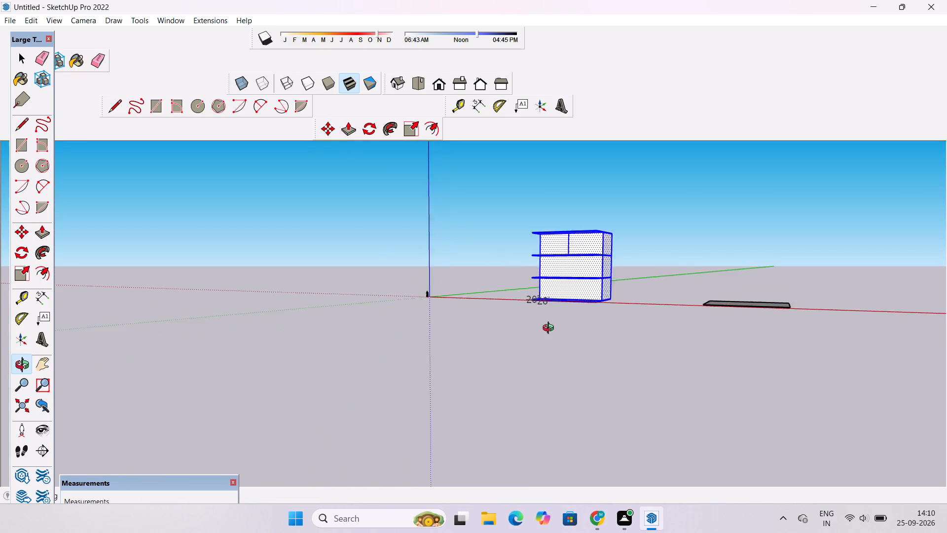
scroll(550, 329, "up", 7)
left_click_drag(469, 346, 742, 394)
scroll(608, 326, "up", 2)
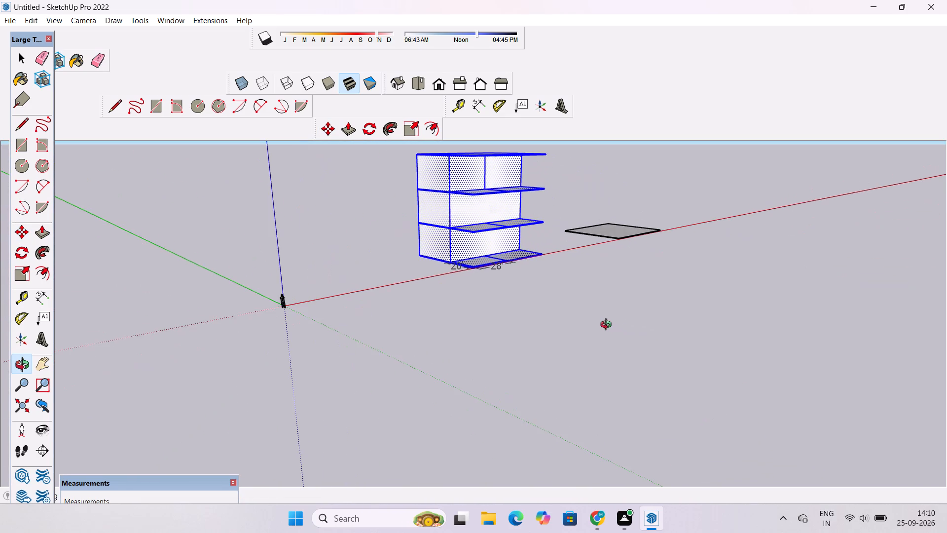
left_click_drag(578, 323, 575, 391)
left_click_drag(550, 345, 470, 386, "shift")
left_click_drag(488, 383, 428, 377)
scroll(452, 317, "up", 3)
left_click_drag(452, 313, 402, 354, "shift")
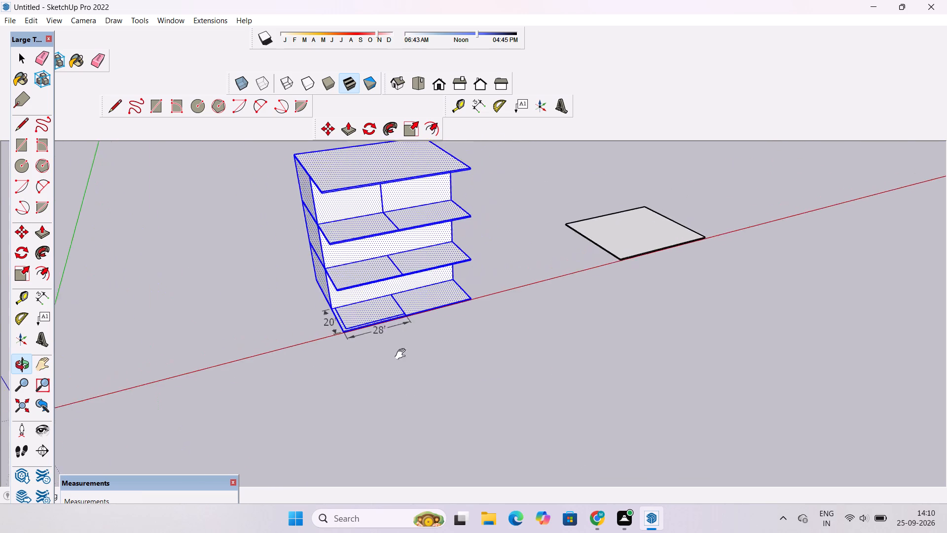
left_click_drag(402, 354, 404, 351, "shift")
left_click_drag(436, 360, 386, 368)
left_click_drag(400, 356, 438, 381, "shift")
scroll(446, 367, "down", 3)
left_click_drag(435, 367, 540, 417)
scroll(495, 359, "up", 6)
scroll(477, 312, "down", 6)
left_click_drag(475, 312, 489, 346, "shift")
left_click_drag(496, 361, 461, 266)
scroll(435, 323, "up", 4)
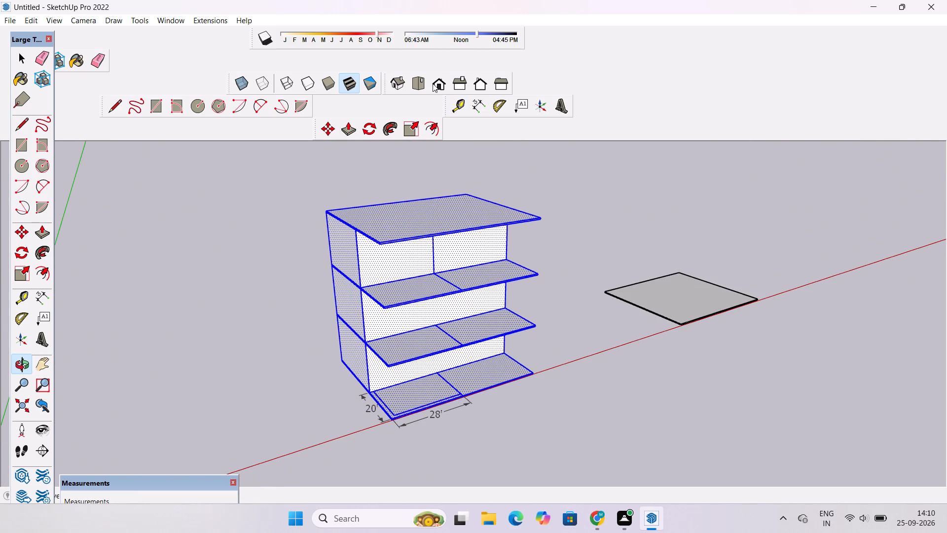
Examine the building in the standard front view and from above, and clear the selection.
left_click(436, 82)
scroll(133, 286, "up", 4)
scroll(252, 262, "down", 1)
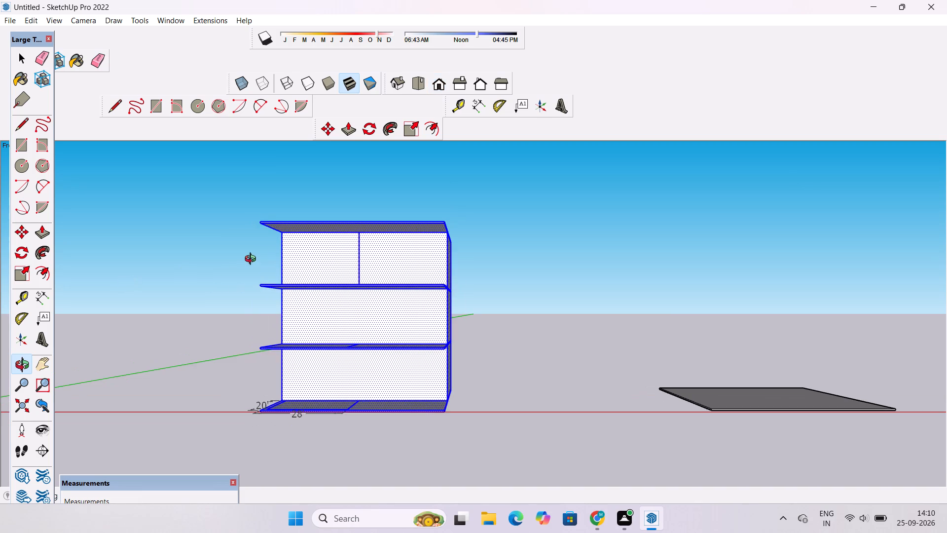
scroll(254, 260, "down", 1)
left_click_drag(263, 260, 292, 421)
left_click_drag(295, 403, 295, 383)
left_click(295, 381)
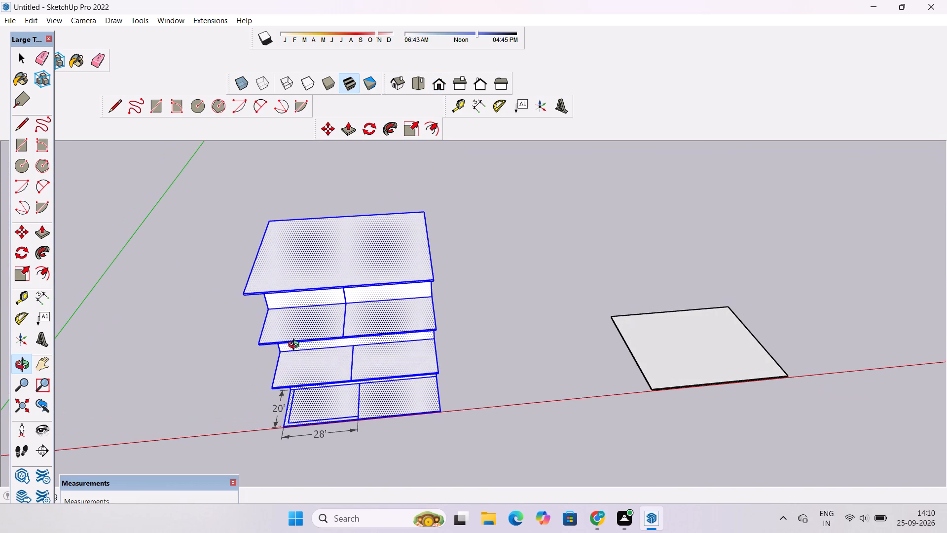
left_click_drag(294, 350, 375, 298, "shift")
left_click_drag(384, 308, 394, 334)
left_click_drag(394, 335, 408, 335, "shift")
scroll(416, 324, "up", 2)
key("space")
left_click(610, 266)
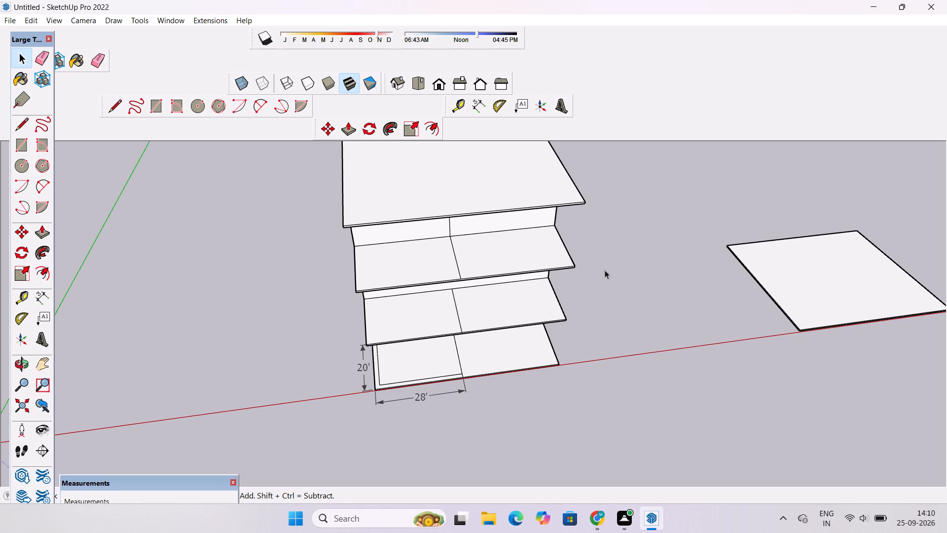
key("o")
left_click_drag(555, 299, 525, 318, "shift")
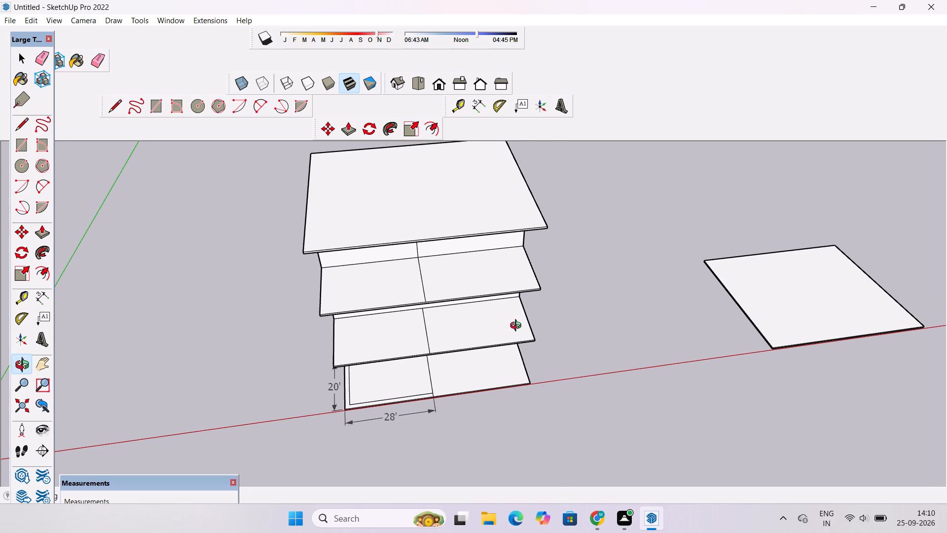
left_click(518, 327, "shift")
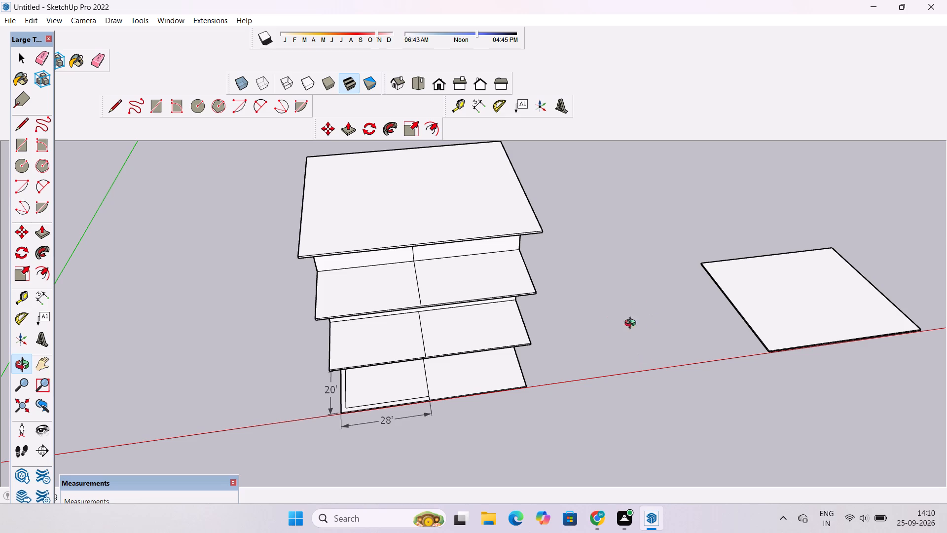
left_click(503, 357, "shift")
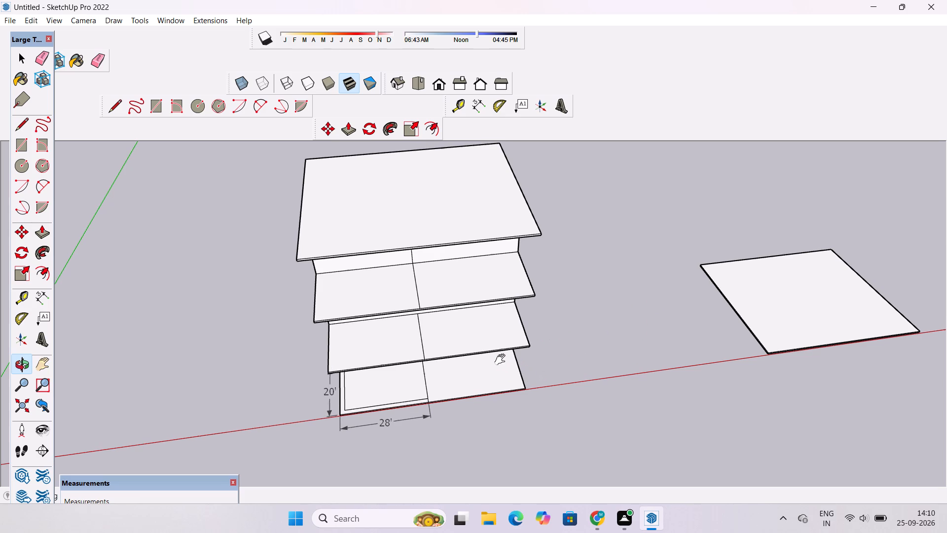
left_click(502, 361, "shift")
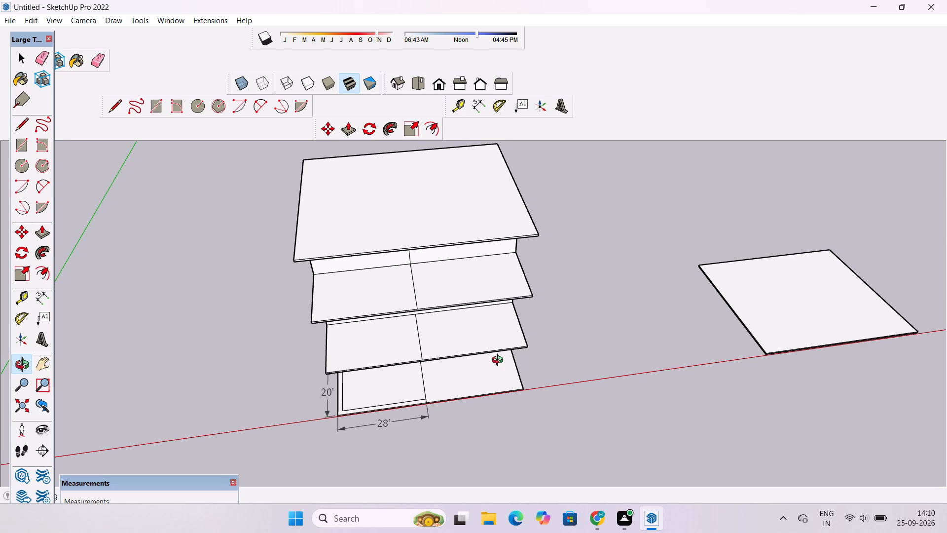
scroll(499, 361, "down", 1)
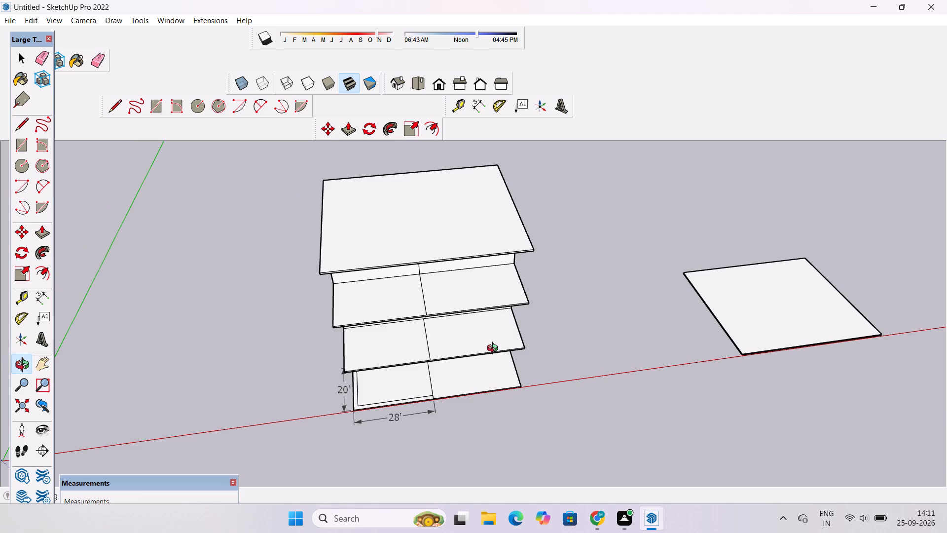
Place guides 1.5' inside the left side edge and the front edge of the second slab from the ground.
scroll(495, 349, "up", 1)
scroll(495, 349, "down", 1)
scroll(285, 311, "up", 1)
scroll(284, 313, "down", 1)
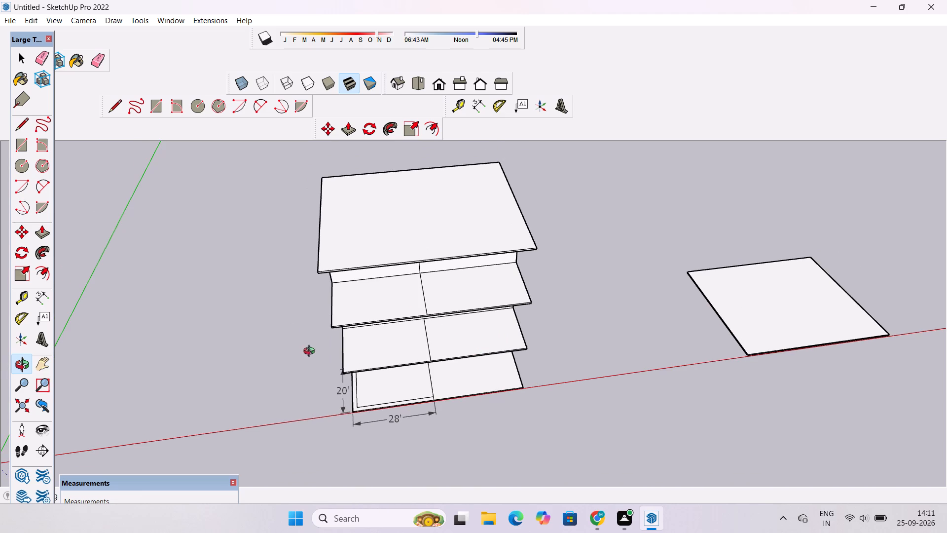
scroll(351, 369, "up", 1)
key("t")
scroll(351, 369, "up", 1)
scroll(351, 369, "down", 2)
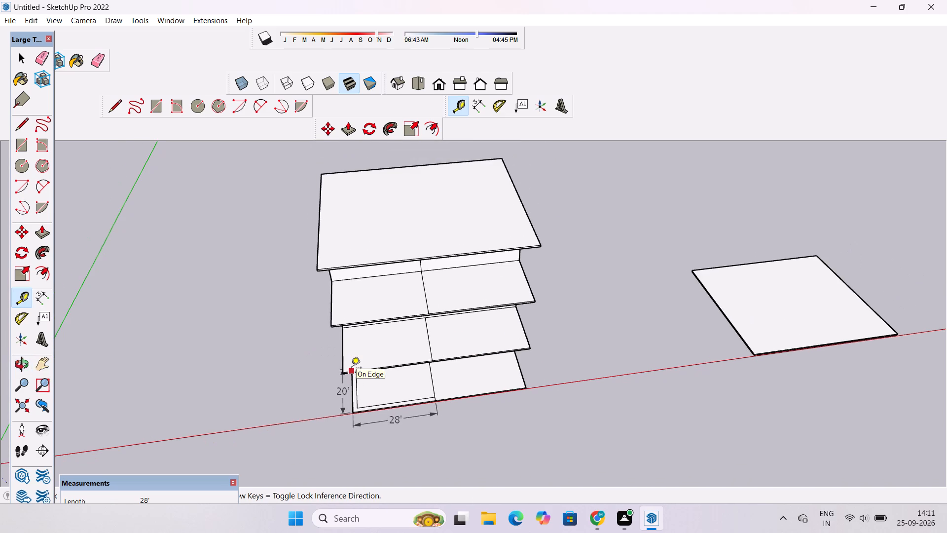
scroll(351, 369, "down", 2)
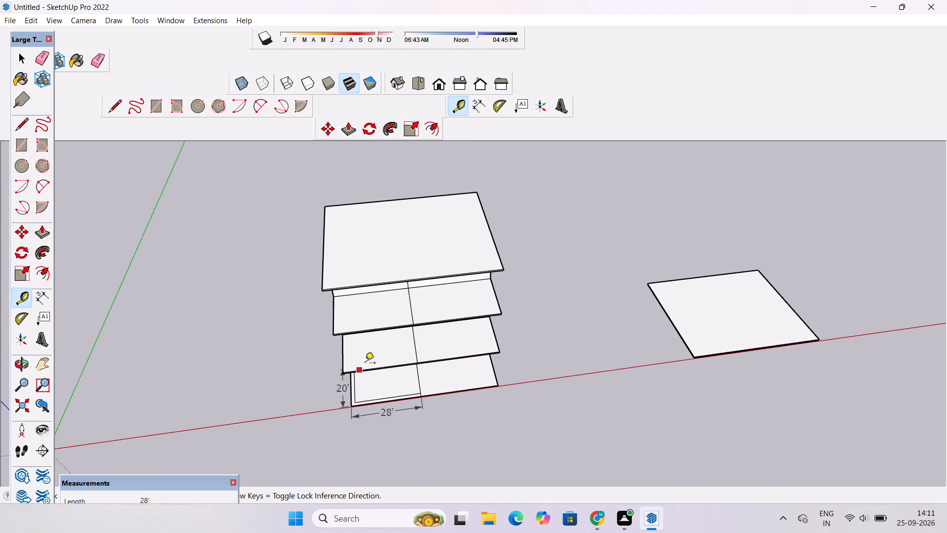
scroll(365, 364, "up", 6)
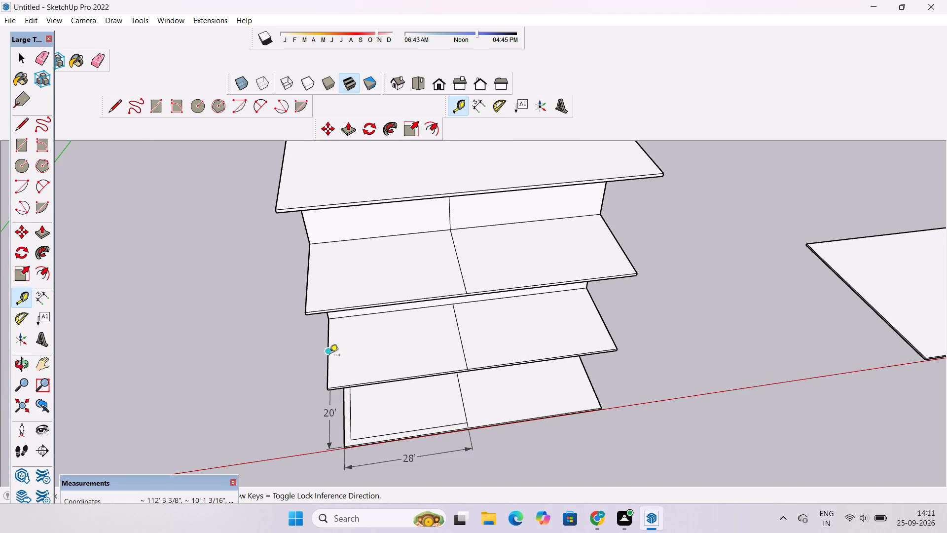
left_click(329, 353)
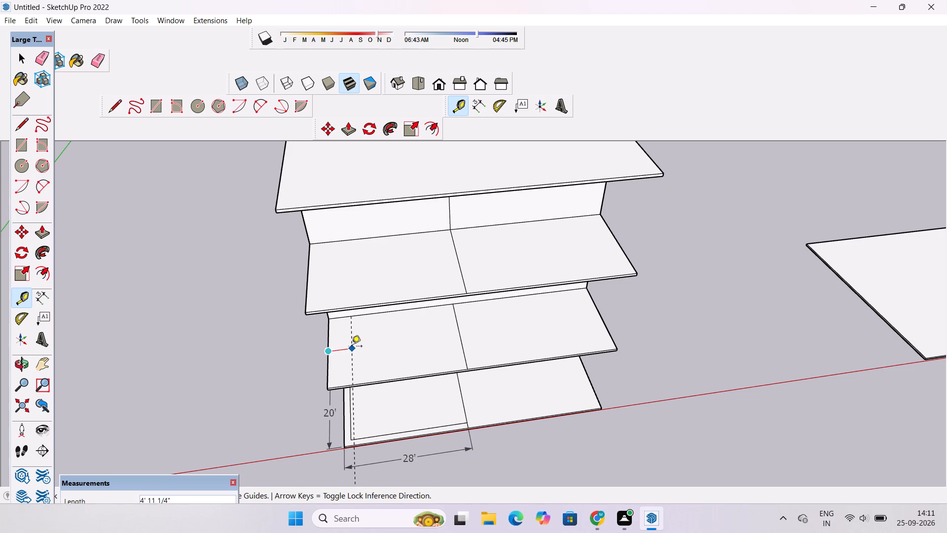
type("1.5'")
key("Return")
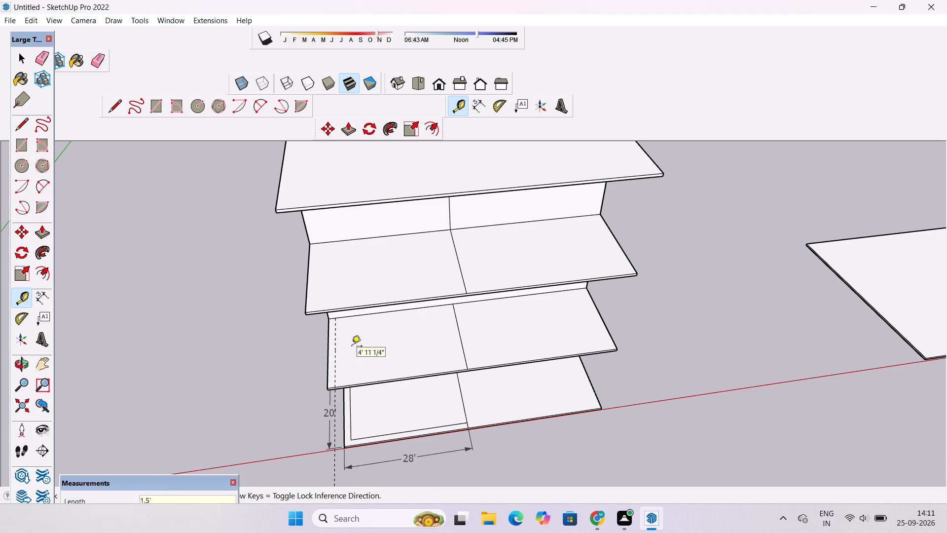
left_click(398, 381)
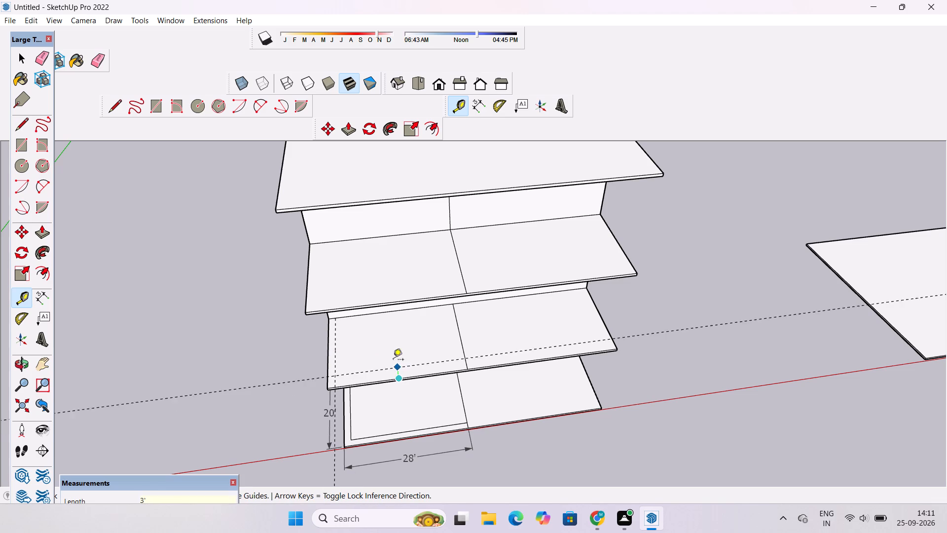
type("1.5'")
key("Return")
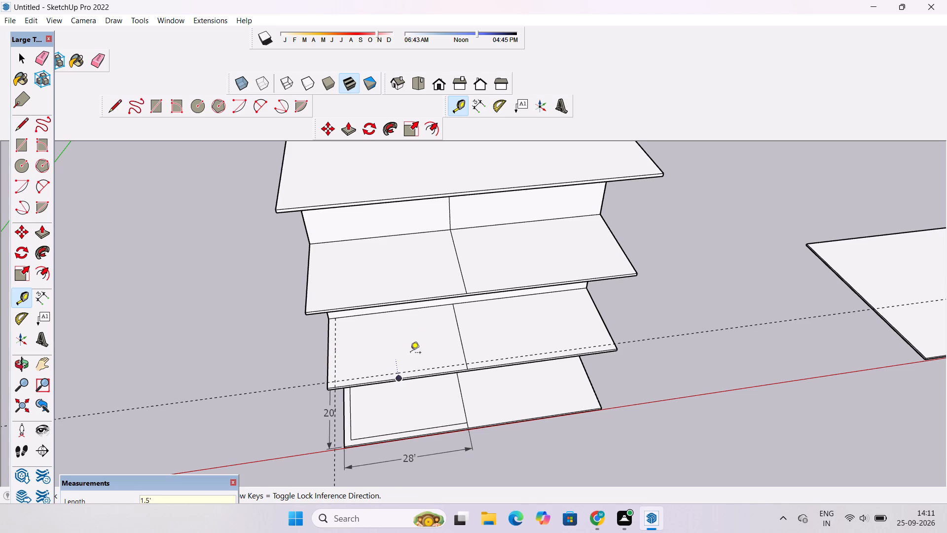
Place guides 1.5' inside the left side edge and the front edge of the third slab from the ground.
scroll(361, 271, "up", 3)
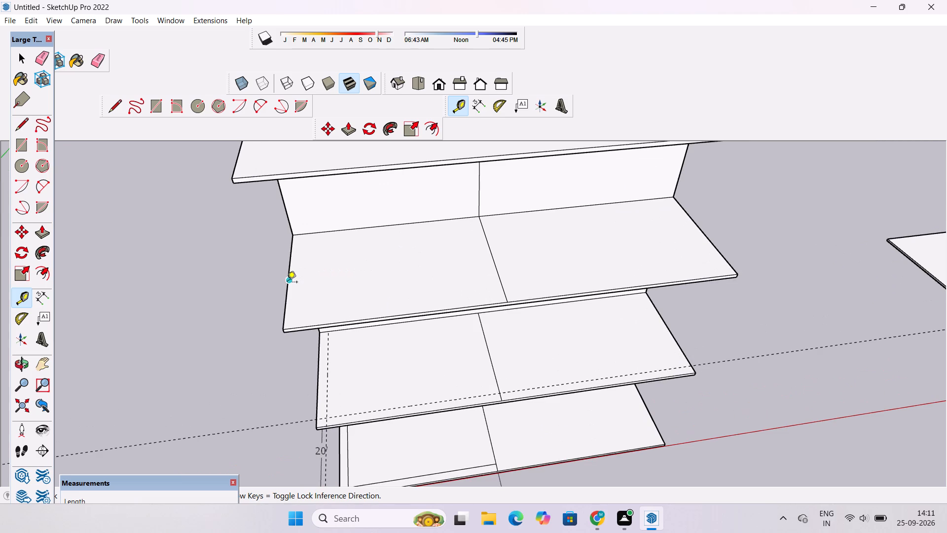
scroll(289, 281, "up", 2)
left_click(289, 281)
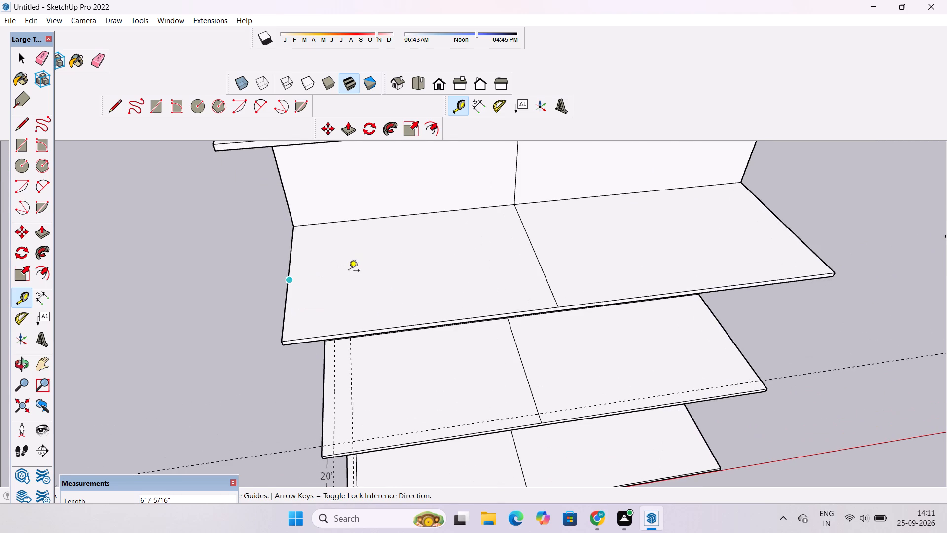
key("space")
key("t")
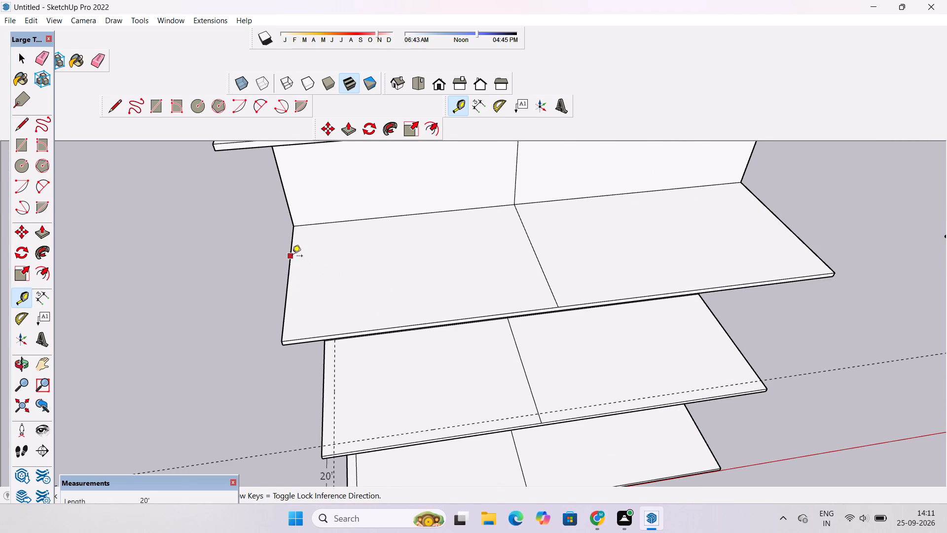
left_click(292, 257)
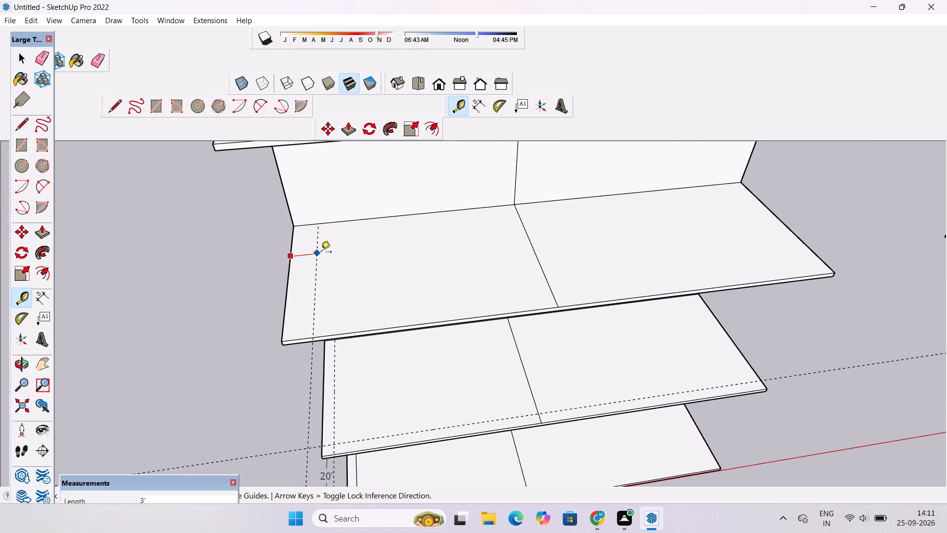
type("1.5'")
key("Return")
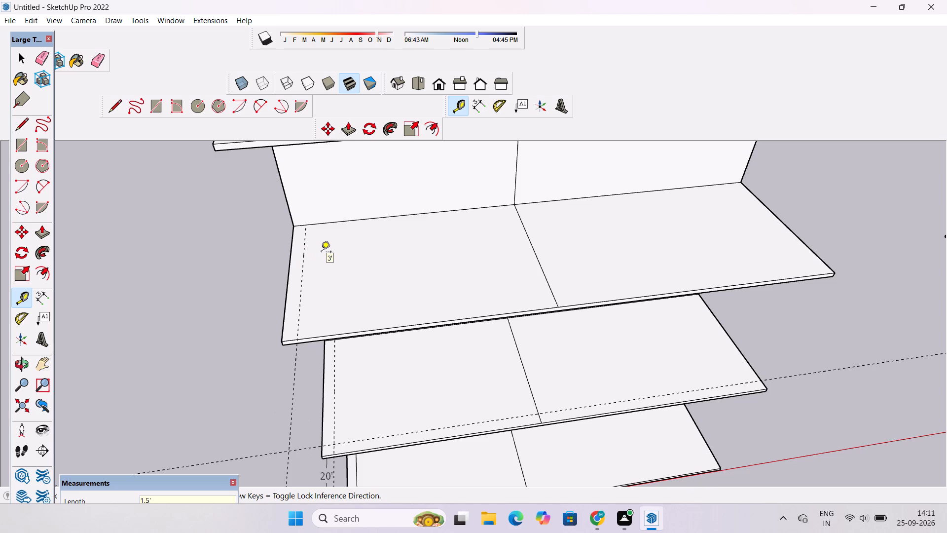
left_click(423, 324)
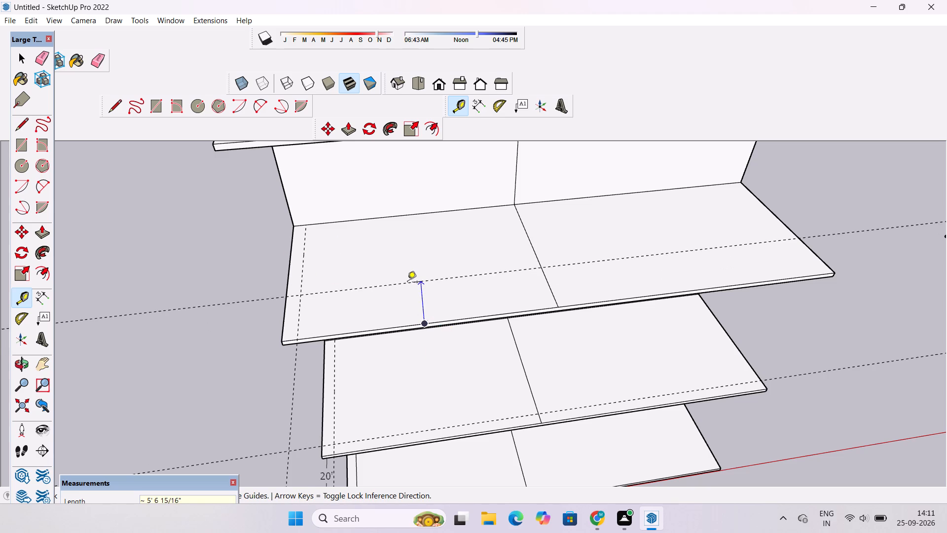
type("1.")
type("5'")
key("Return")
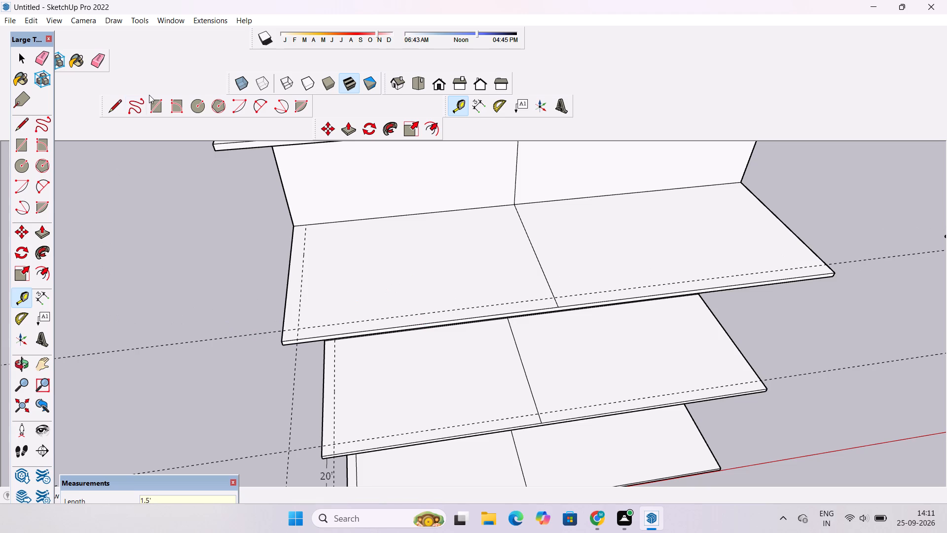
Draw inset lines along the third slab's guides, from the rear block to the front corner, then 26' 6" to the dividing line.
left_click(115, 107)
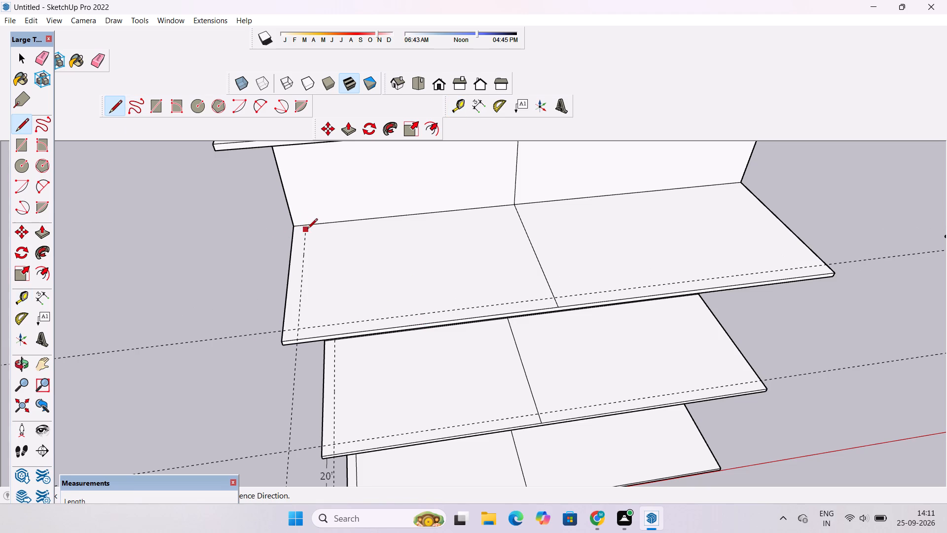
left_click(306, 226)
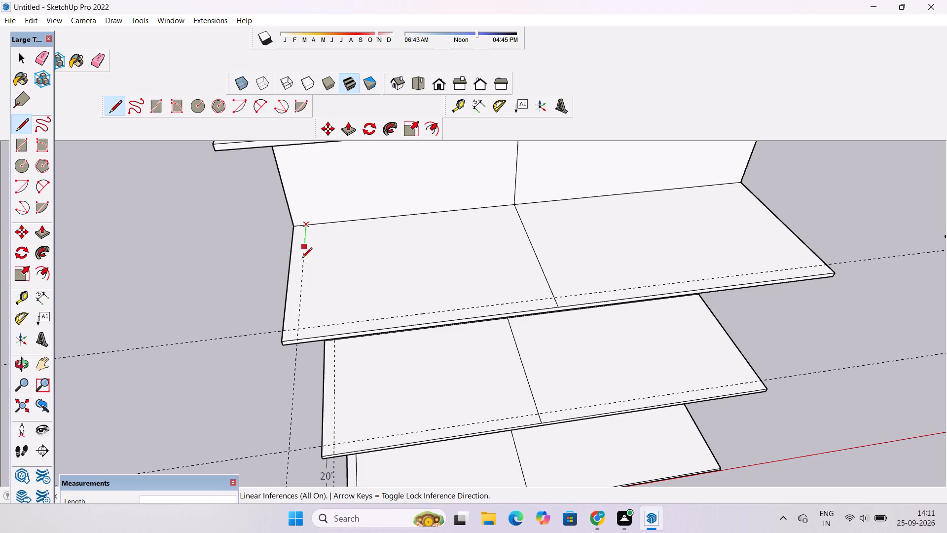
left_click(297, 331)
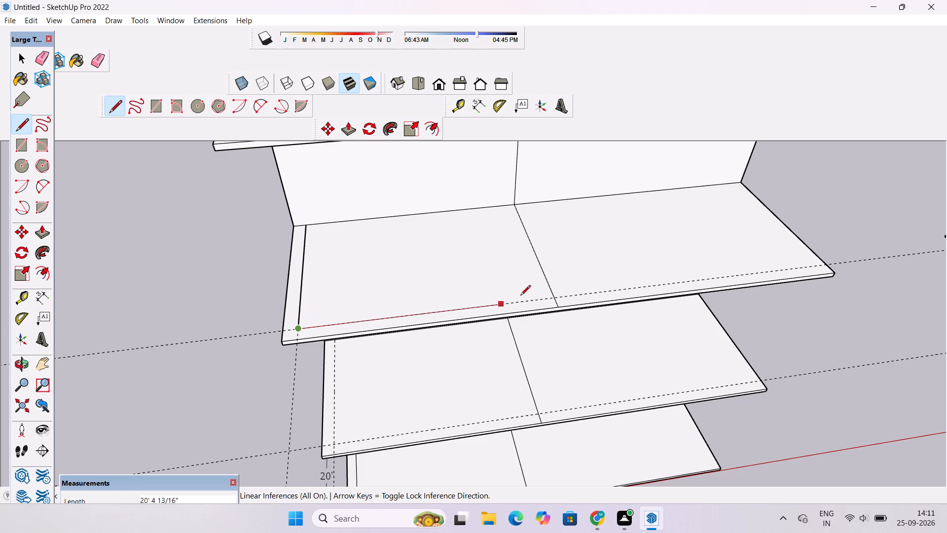
left_click(556, 298)
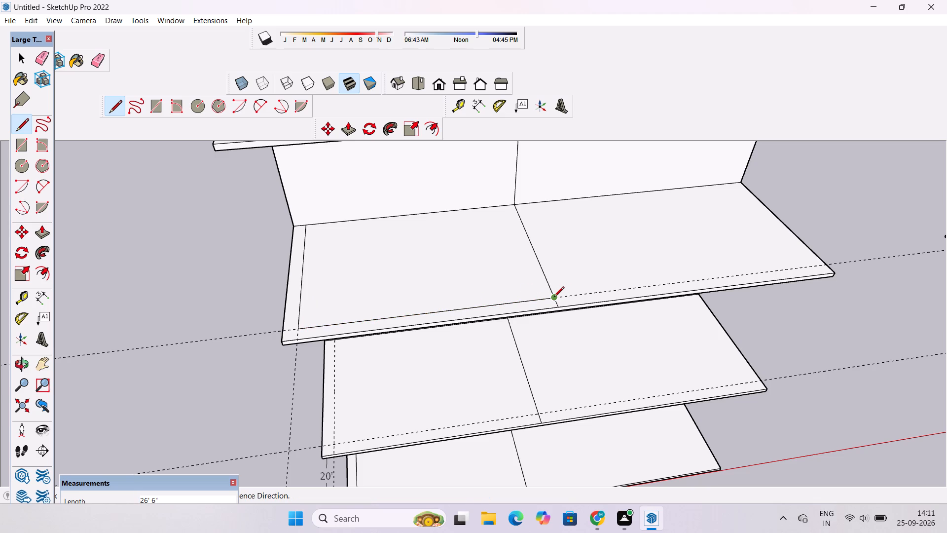
Draw matching inset lines along the second slab's guides, from the rear block to the front corner and across to the dividing line.
scroll(274, 282, "down", 4)
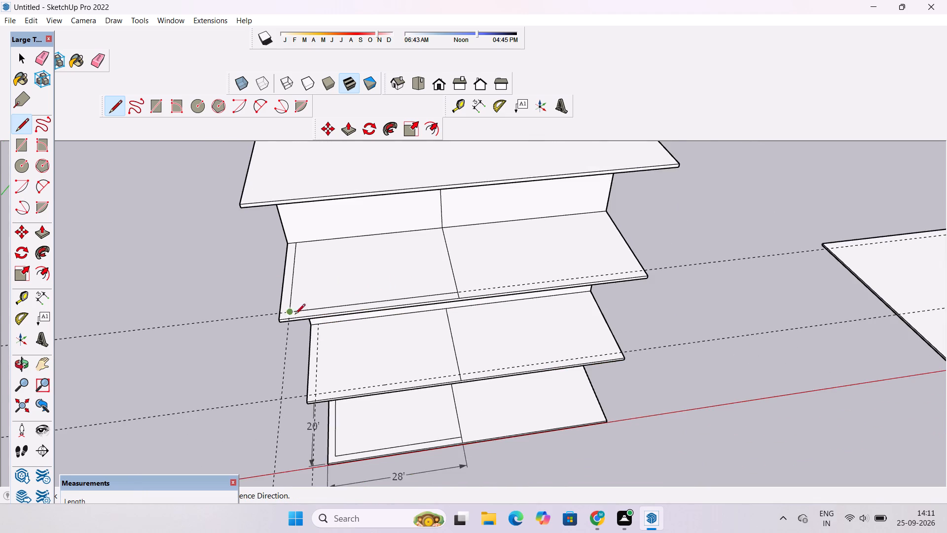
scroll(326, 352, "up", 3)
left_click(315, 315)
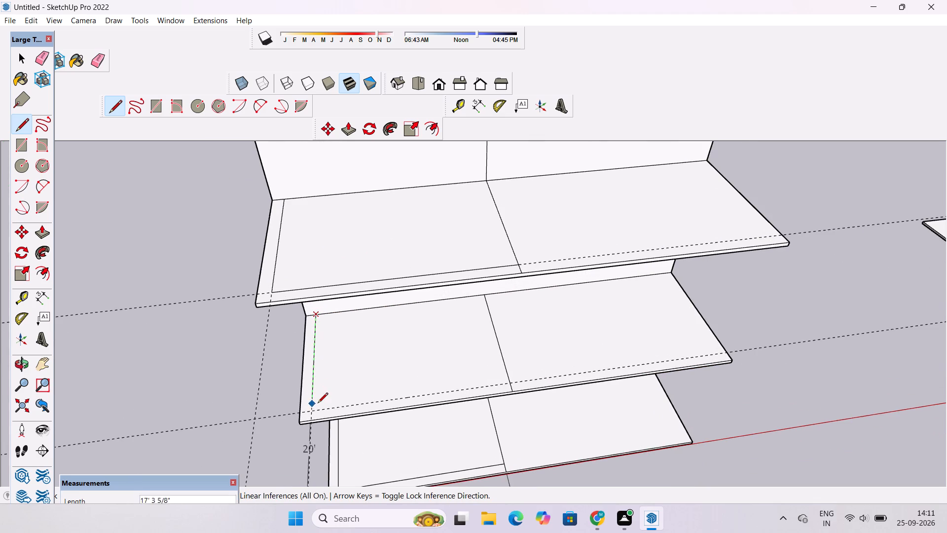
left_click(312, 411)
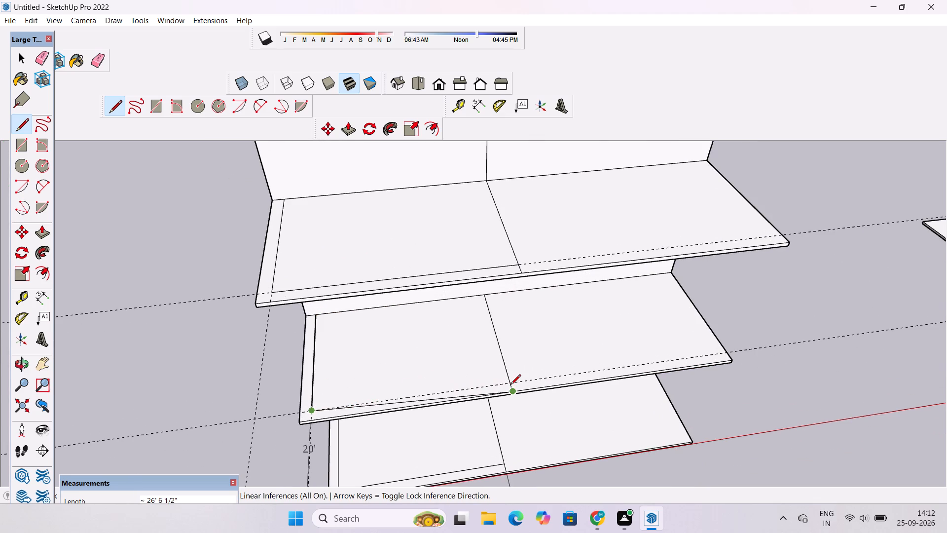
left_click(510, 383)
Erase the four construction guides around the second and third slabs.
key("space")
key("e")
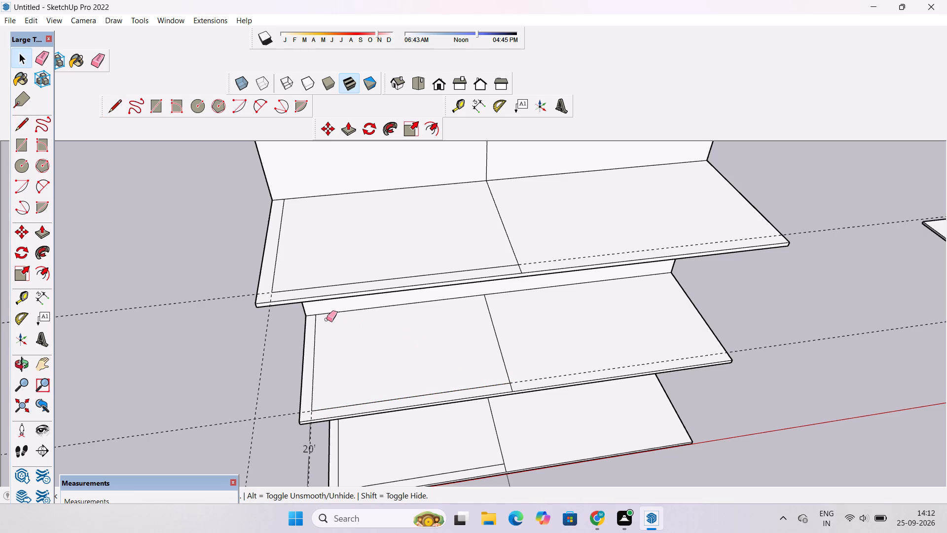
scroll(270, 322, "down", 6)
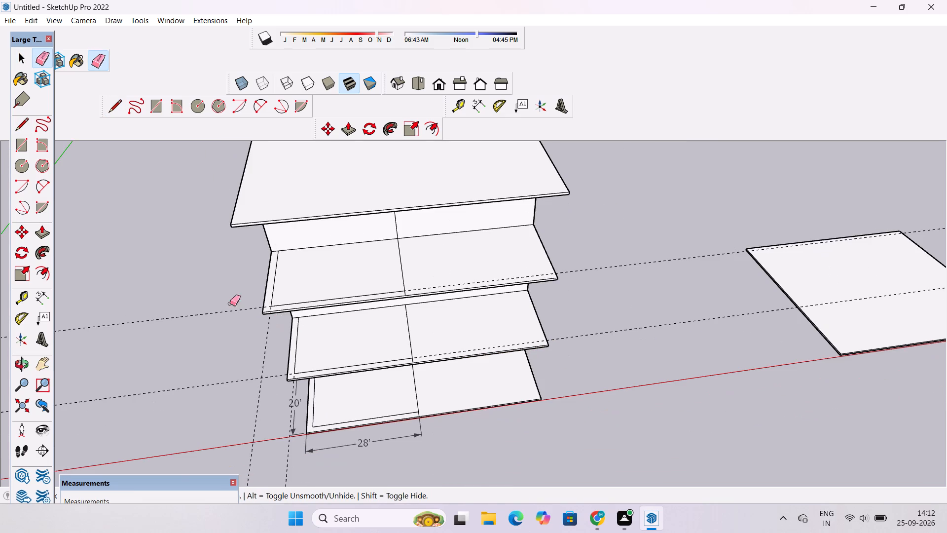
left_click_drag(220, 301, 219, 319)
left_click_drag(203, 342, 212, 393)
left_click_drag(267, 359, 262, 366)
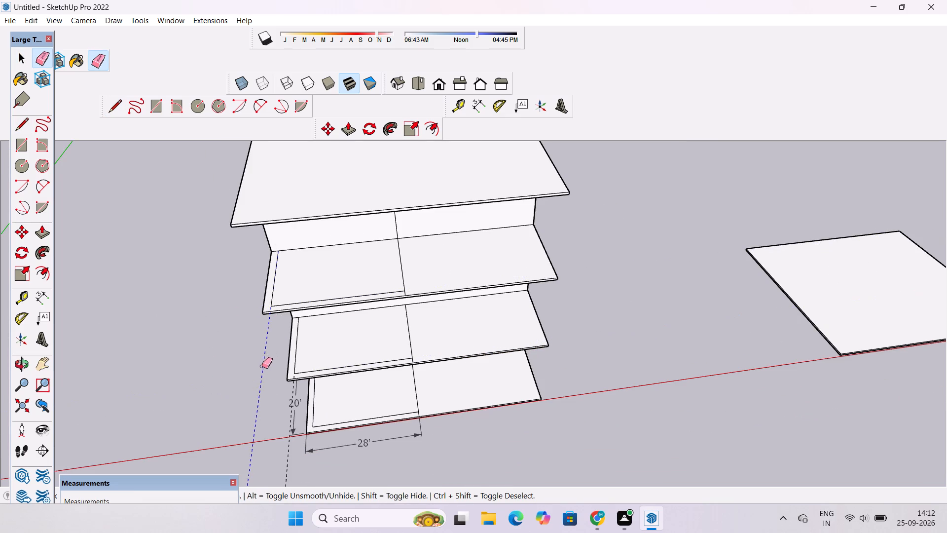
left_click_drag(262, 366, 261, 367)
left_click_drag(300, 472, 287, 471)
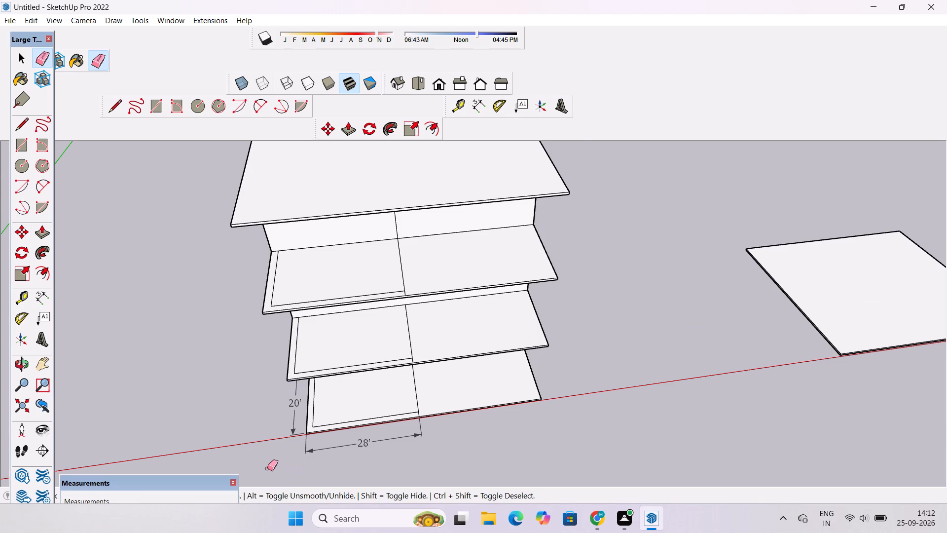
Examine the inset outlines on the lower three slabs and the whole building from above.
scroll(267, 468, "up", 2)
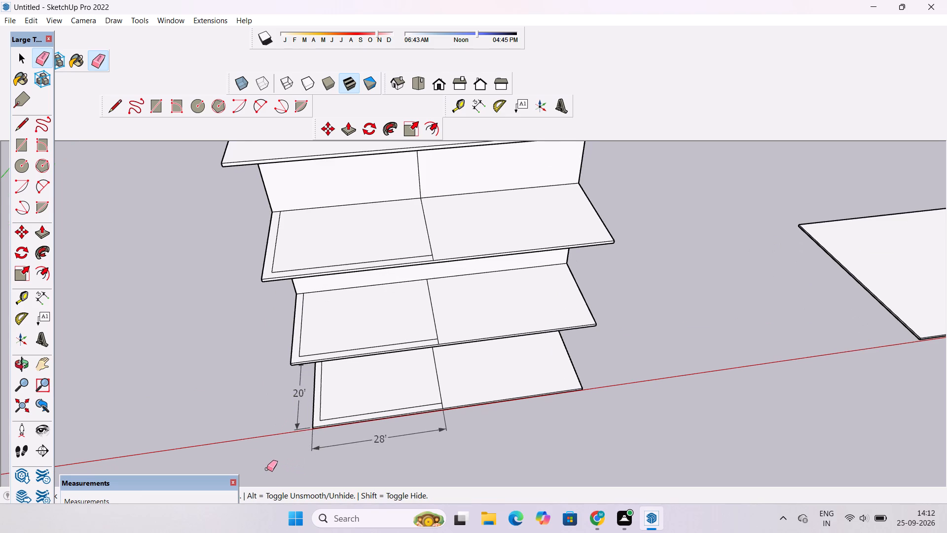
scroll(267, 469, "down", 2)
key("o")
scroll(275, 465, "up", 1)
scroll(275, 465, "down", 2)
left_click_drag(309, 452, 368, 454, "shift")
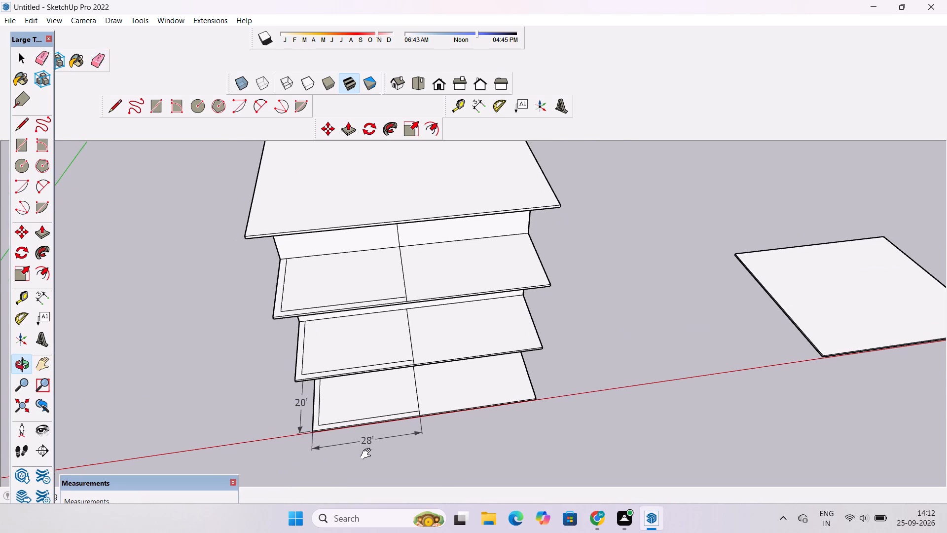
left_click_drag(368, 454, 439, 484, "shift")
left_click_drag(469, 438, 366, 428, "shift")
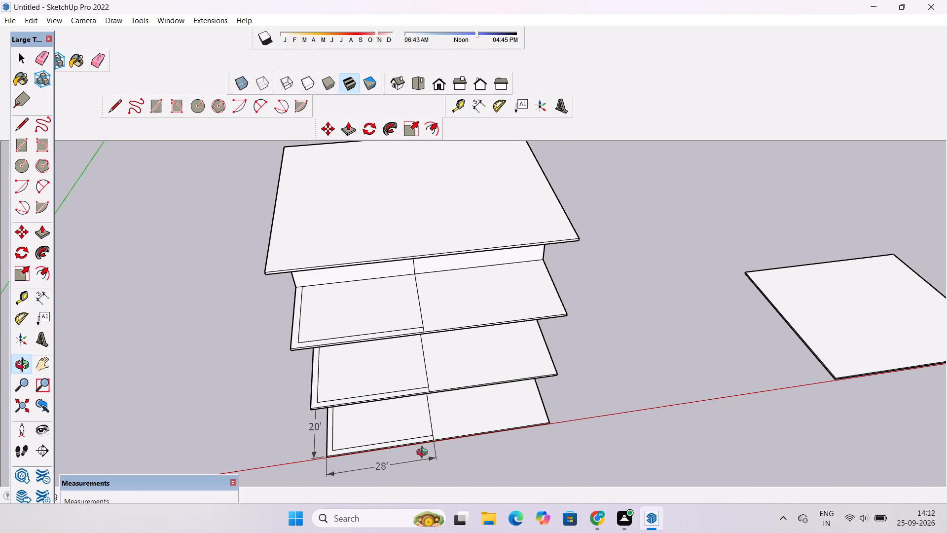
scroll(437, 438, "down", 1)
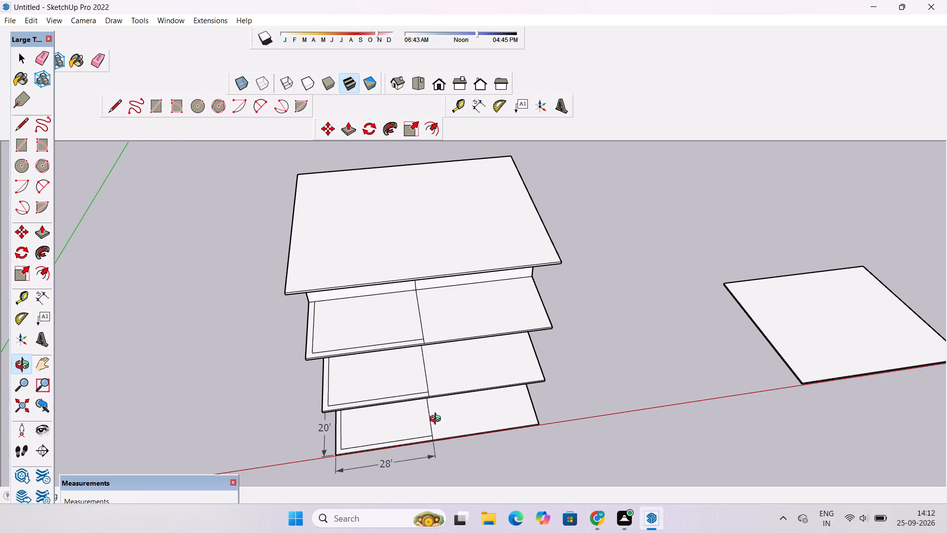
scroll(437, 420, "down", 2)
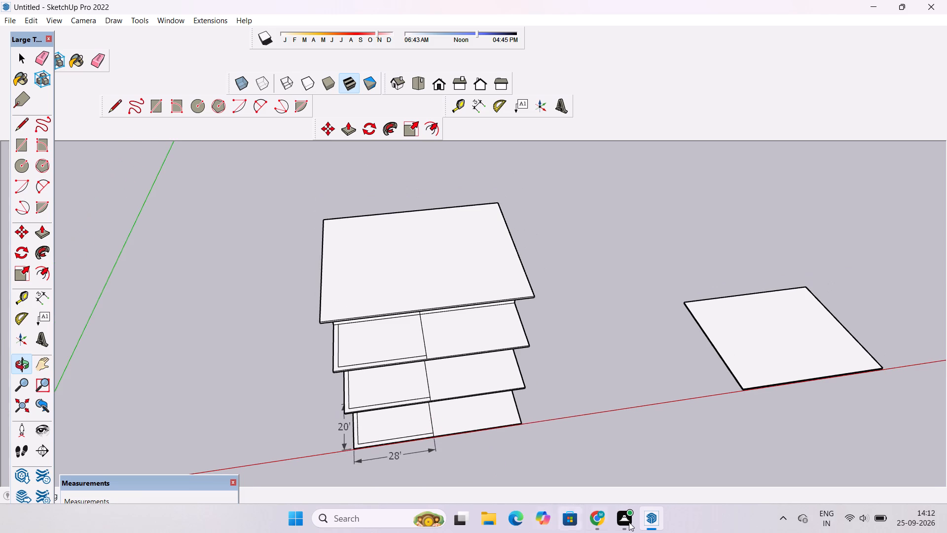
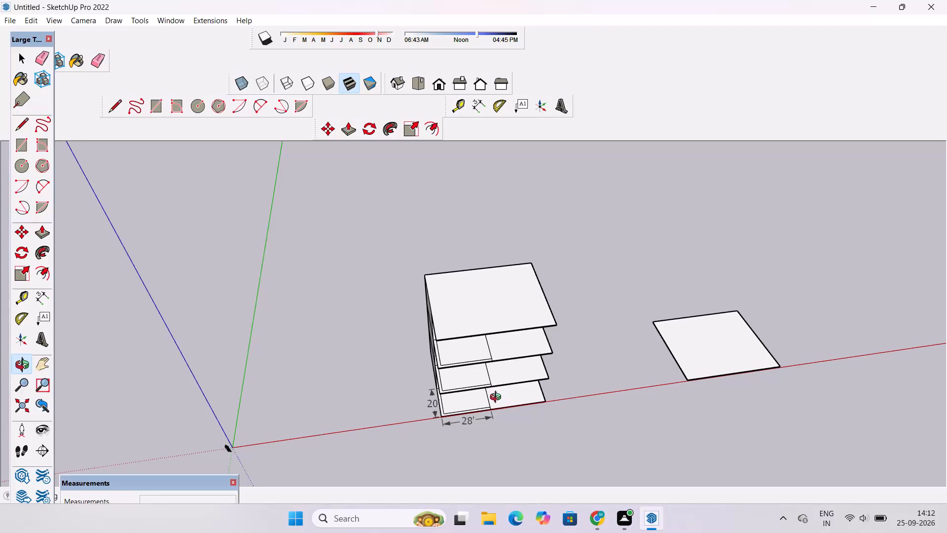
Examine the multi-storey building and its floor slabs from the top, the front and several oblique angles.
scroll(488, 416, "down", 1)
left_click_drag(488, 423, 488, 419, "shift")
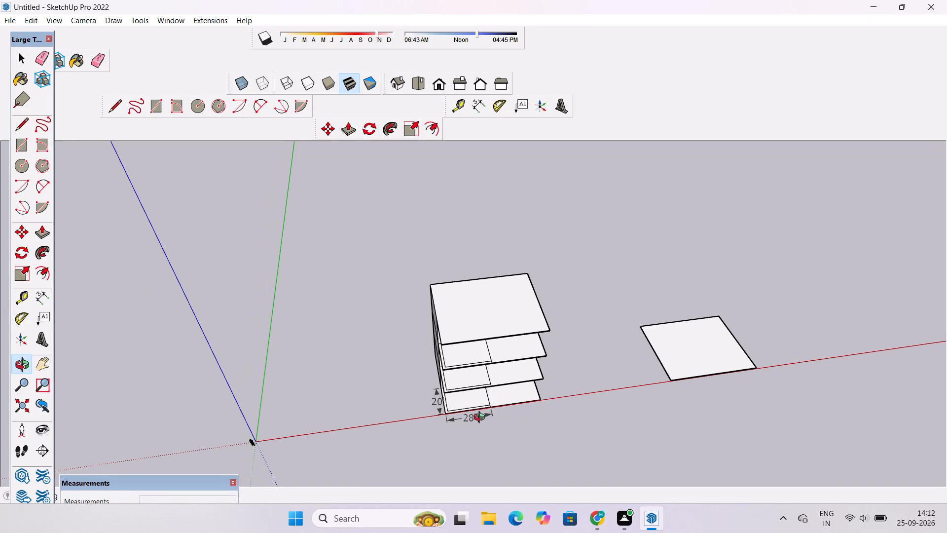
scroll(481, 419, "up", 1)
scroll(481, 419, "down", 1)
scroll(481, 419, "up", 1)
scroll(481, 419, "down", 2)
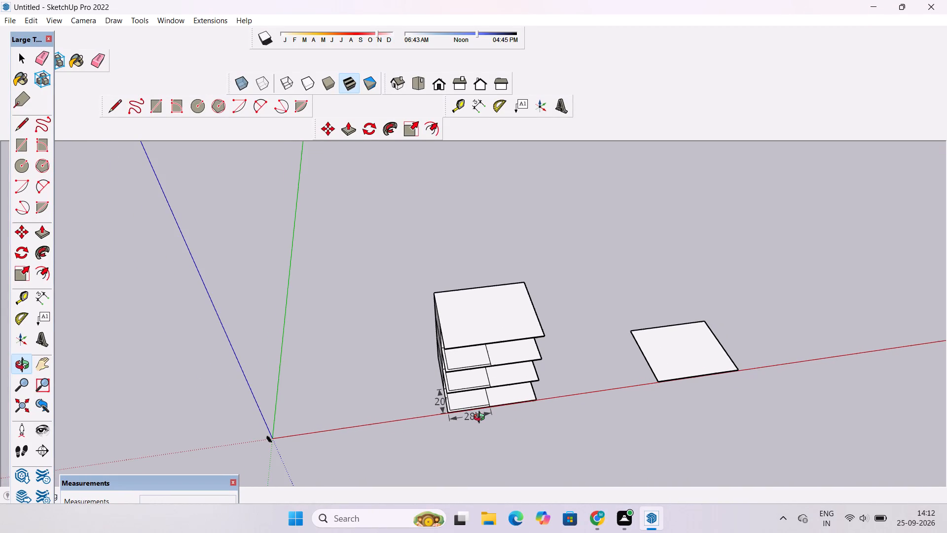
left_click_drag(481, 419, 485, 425, "shift")
left_click_drag(504, 424, 501, 419, "shift")
left_click_drag(487, 420, 495, 426)
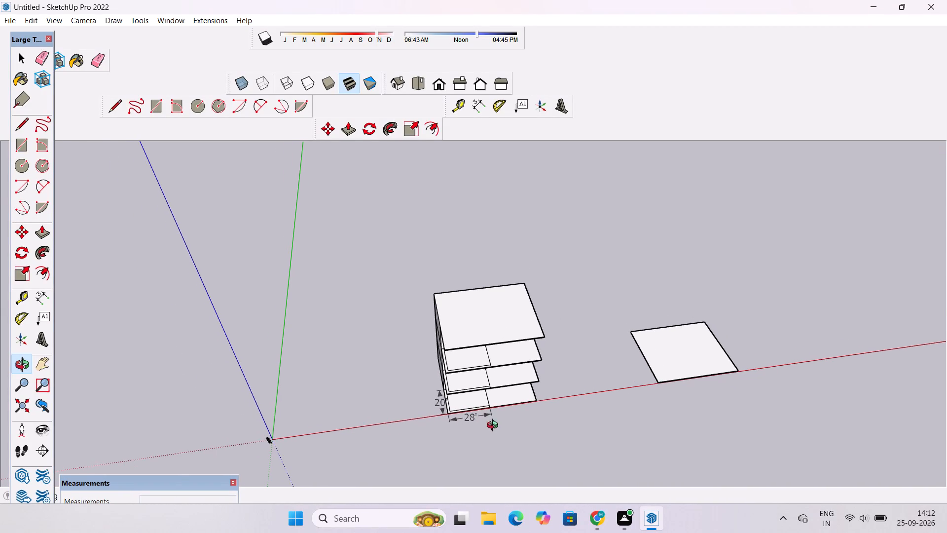
left_click_drag(495, 426, 504, 429)
scroll(508, 427, "up", 3)
left_click_drag(549, 405, 472, 305)
scroll(464, 305, "up", 4)
scroll(458, 338, "down", 5)
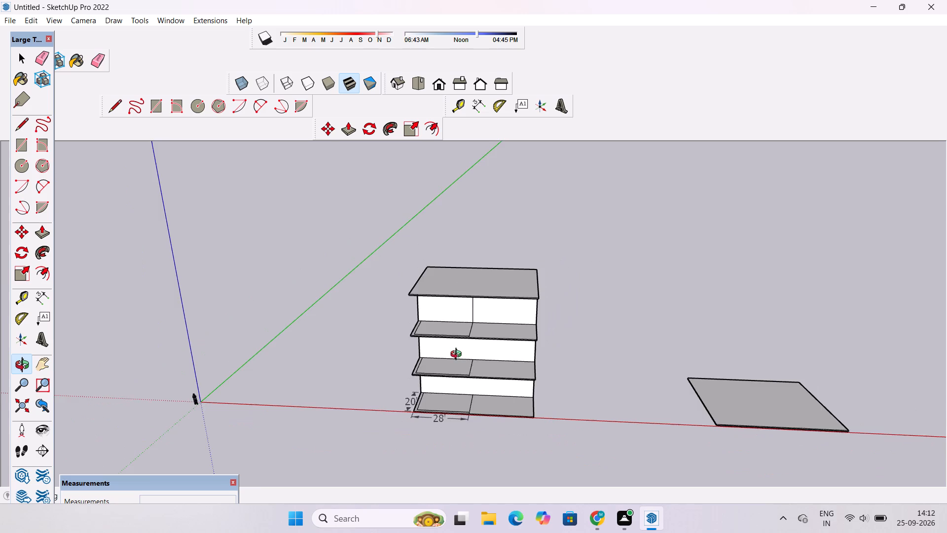
left_click_drag(458, 356, 464, 447)
left_click_drag(488, 437, 498, 409, "shift")
scroll(490, 405, "up", 2)
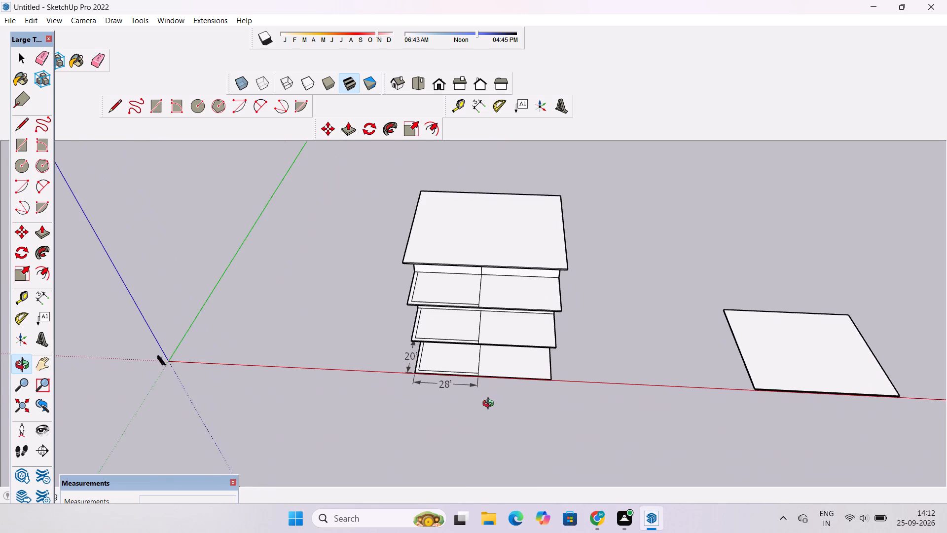
scroll(490, 405, "up", 1)
scroll(490, 405, "down", 3)
scroll(490, 405, "up", 4)
scroll(490, 405, "down", 3)
scroll(490, 405, "up", 1)
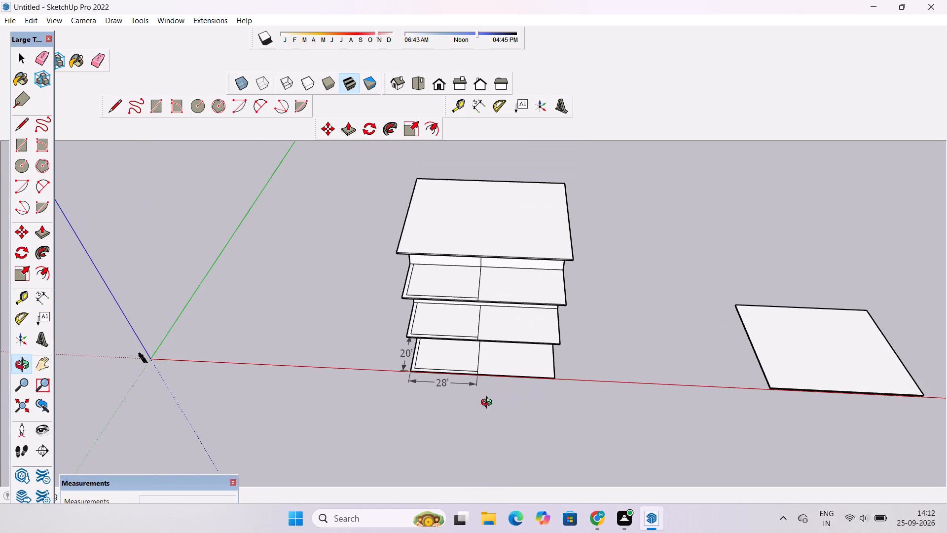
left_click(423, 81)
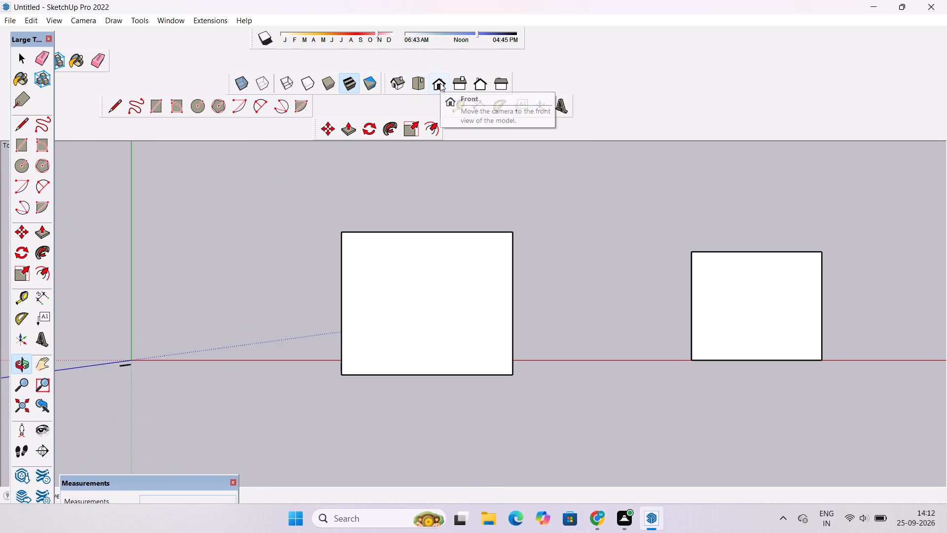
left_click(440, 83)
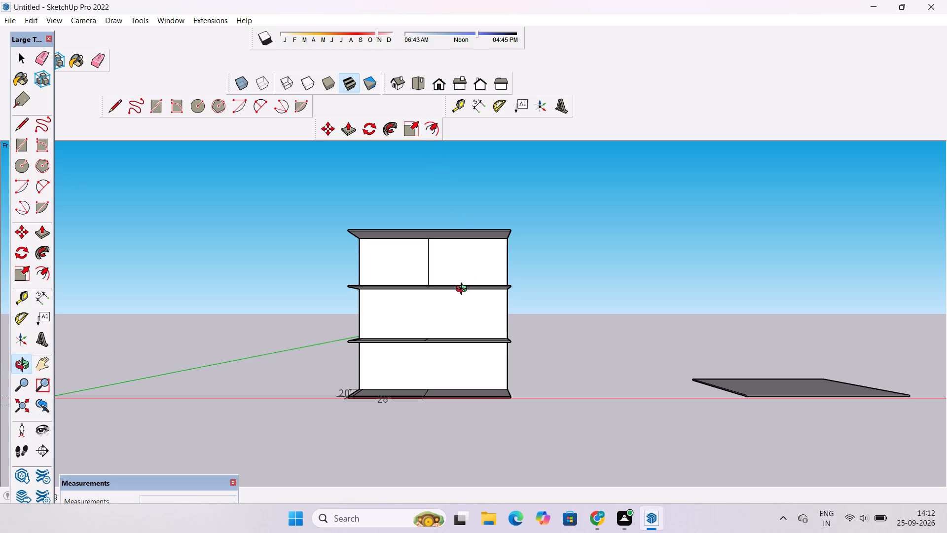
scroll(463, 290, "down", 2)
left_click_drag(463, 290, 463, 413)
scroll(416, 356, "up", 1)
left_click_drag(416, 356, 429, 387)
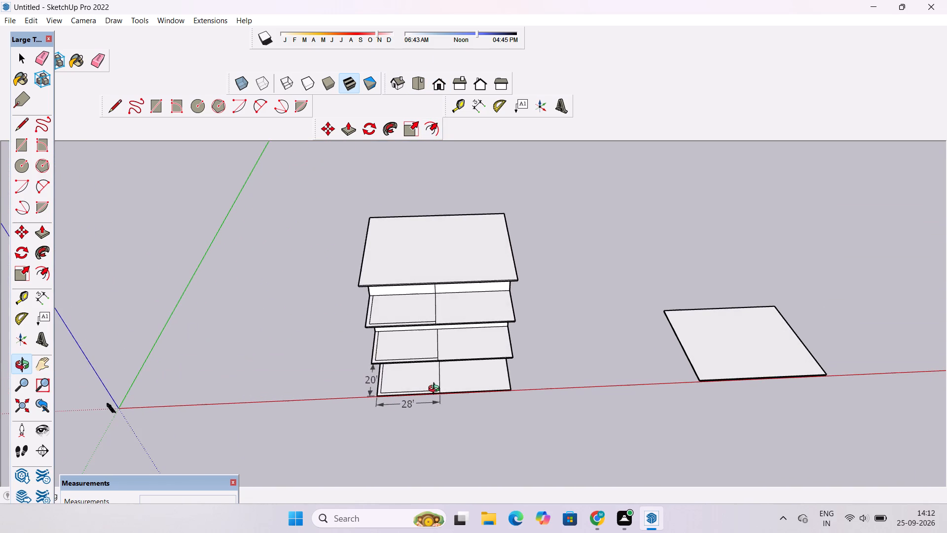
left_click_drag(437, 389, 464, 391, "shift")
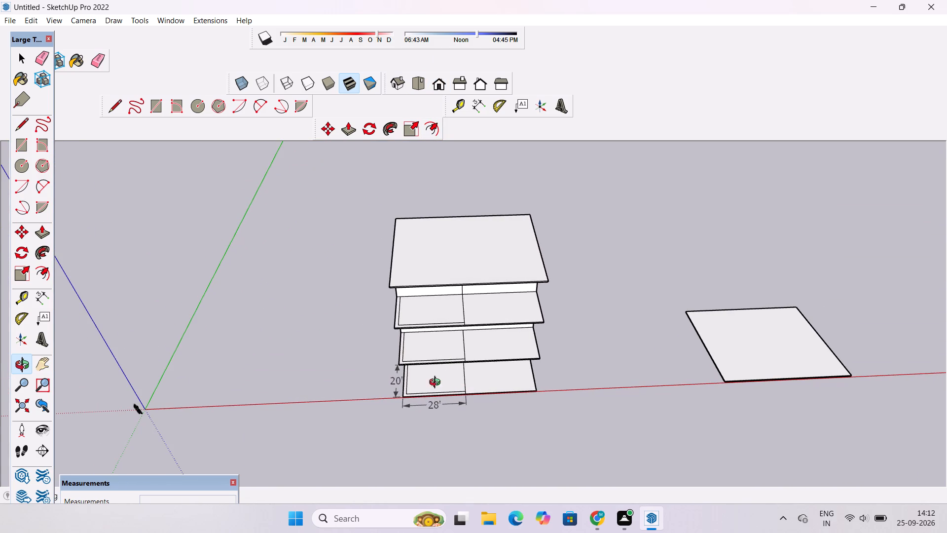
scroll(435, 394, "up", 5)
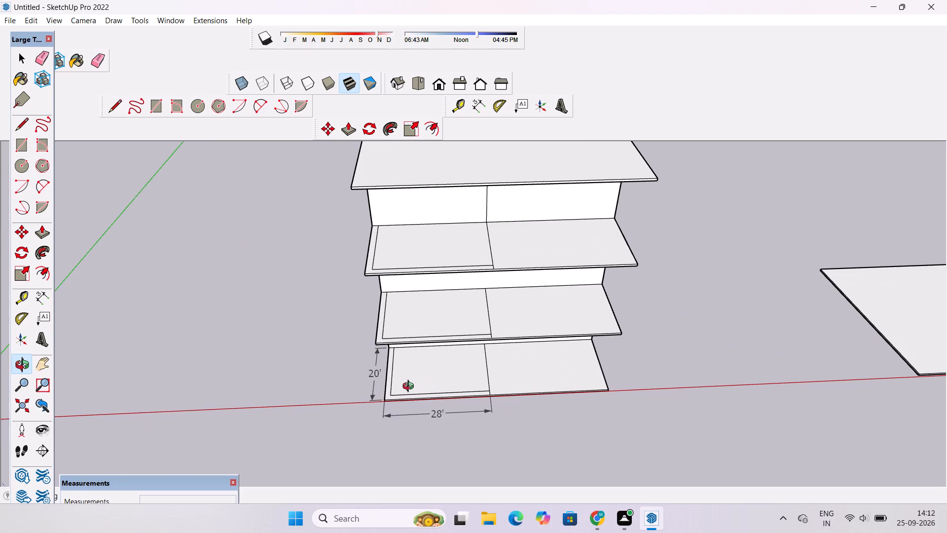
left_click_drag(413, 387, 432, 399)
left_click_drag(433, 399, 433, 385, "shift")
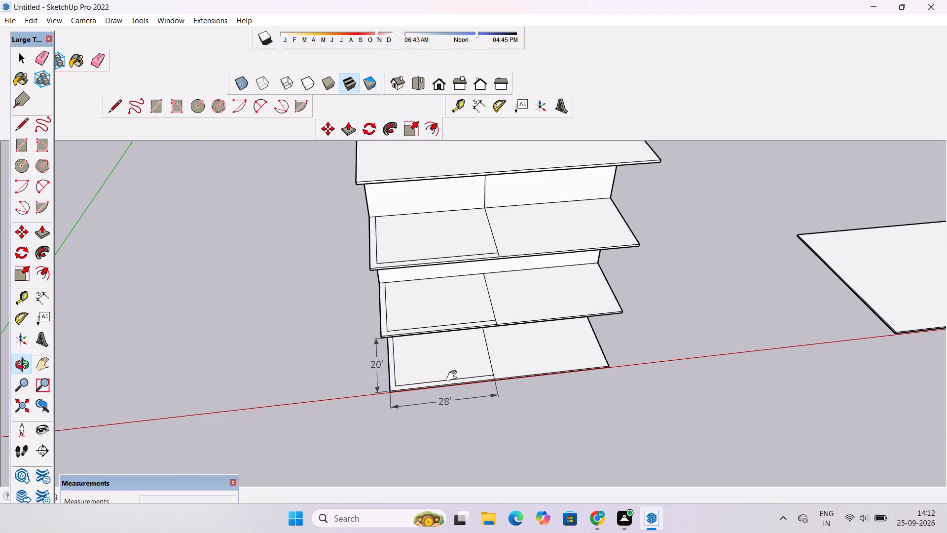
left_click_drag(454, 376, 454, 387, "shift")
left_click_drag(483, 399, 507, 399)
scroll(447, 387, "up", 1)
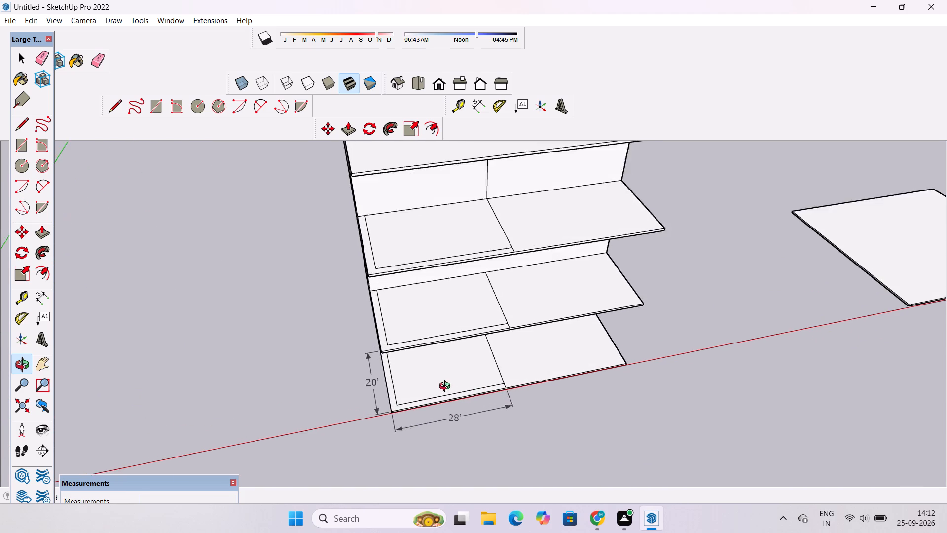
scroll(447, 387, "up", 1)
left_click_drag(444, 376, 440, 382, "shift")
left_click_drag(438, 387, 448, 391)
left_click_drag(455, 395, 460, 393, "shift")
left_click_drag(455, 408, 464, 377)
left_click_drag(461, 392, 477, 396, "shift")
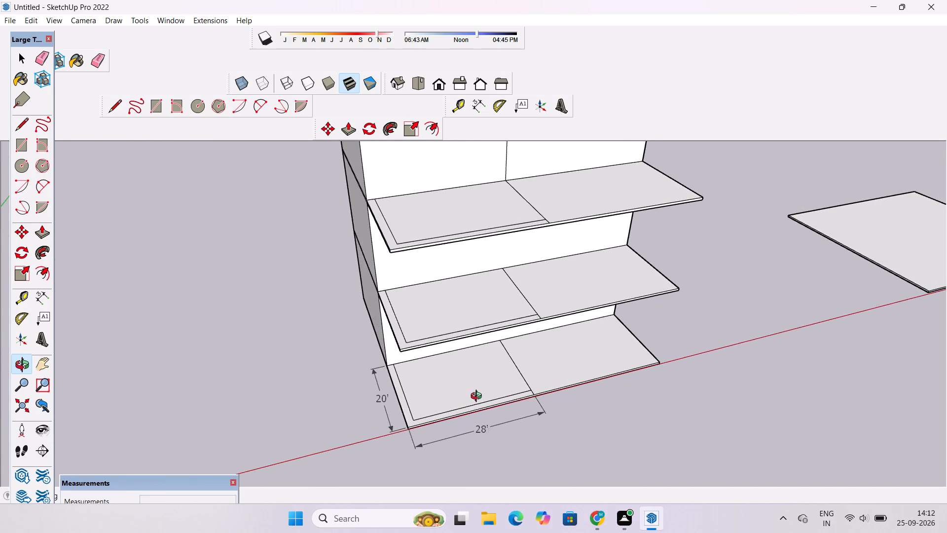
left_click_drag(478, 400, 520, 388)
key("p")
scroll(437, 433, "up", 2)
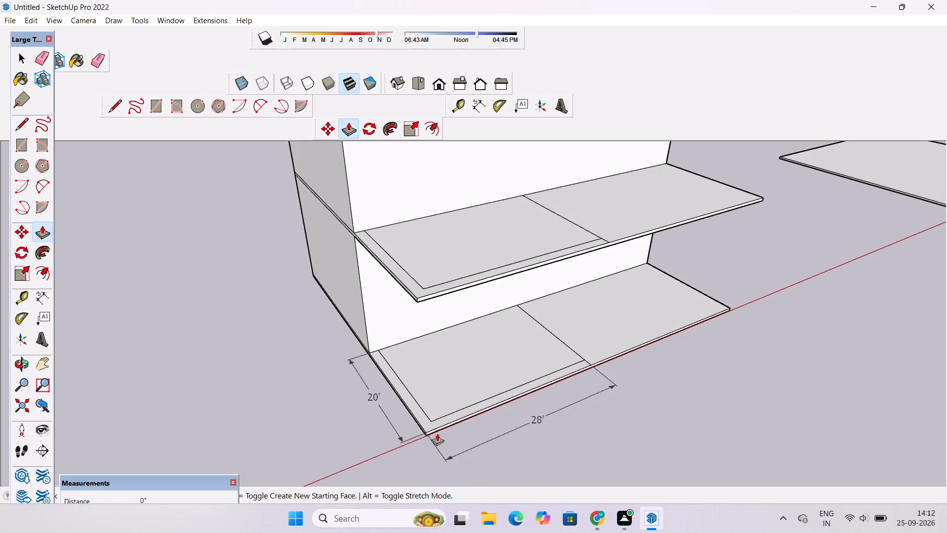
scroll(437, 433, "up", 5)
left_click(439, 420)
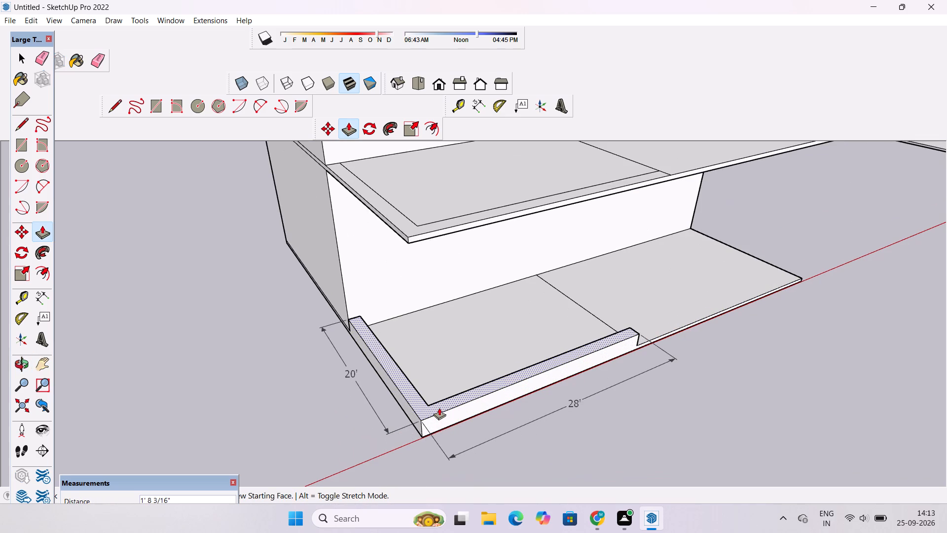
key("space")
Erase the 20' and 28' dimensions beside the ground-floor slab.
key("e")
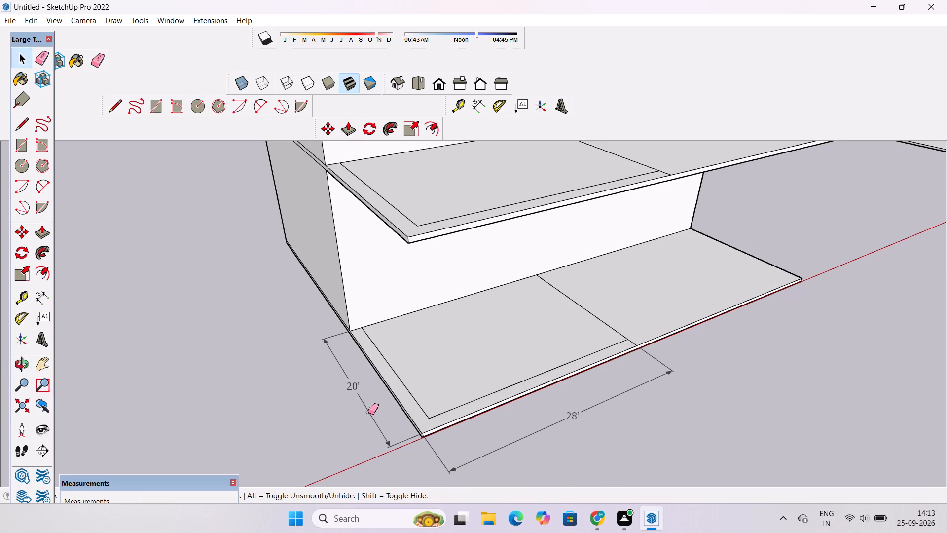
left_click_drag(366, 400, 367, 414)
left_click_drag(486, 439, 496, 455)
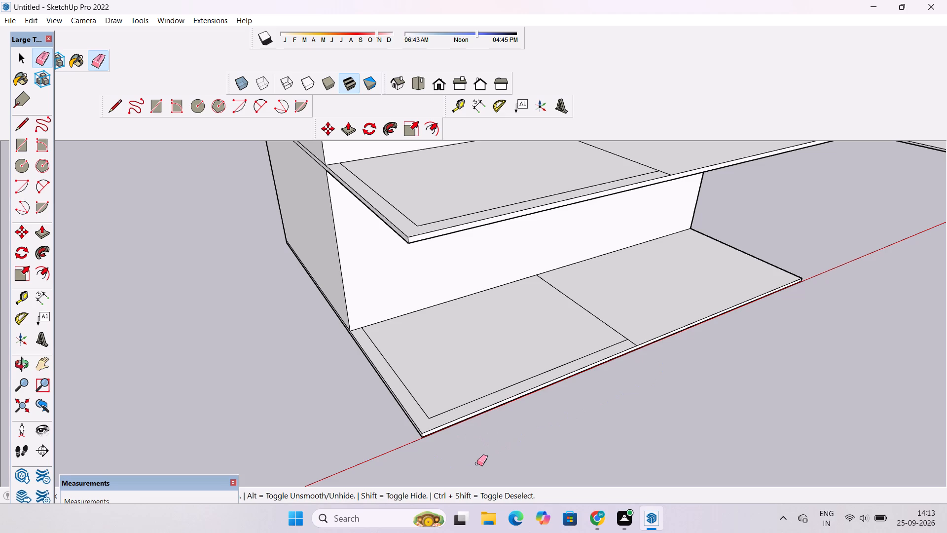
key("space")
Push/Pull the L-shaped wall strip on the ground-floor slab up 20' to the underside of the slab above.
scroll(477, 463, "down", 2)
scroll(477, 463, "up", 3)
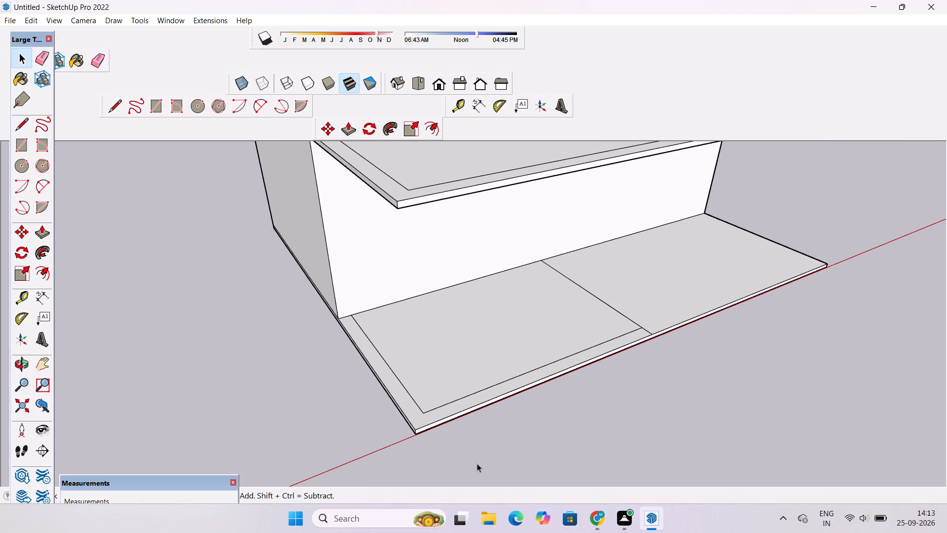
scroll(477, 463, "up", 1)
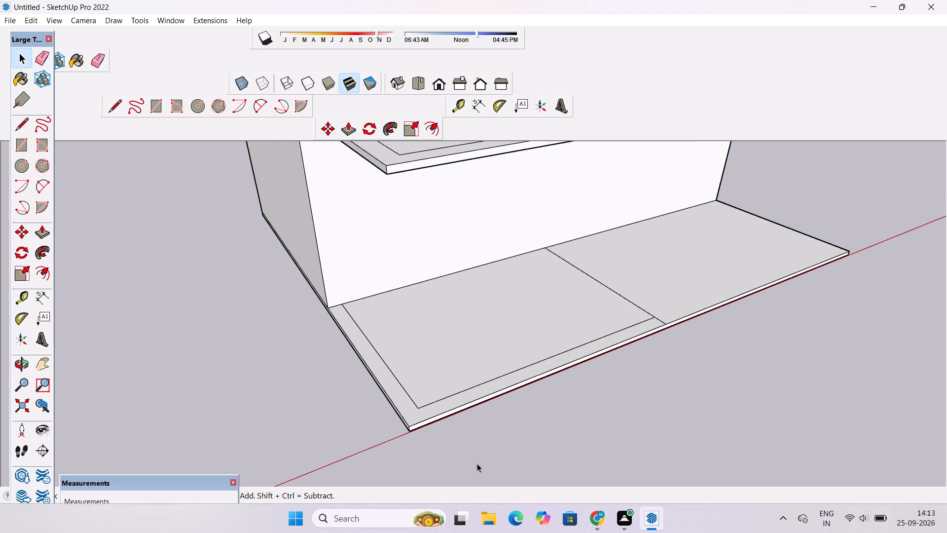
scroll(477, 463, "up", 2)
scroll(449, 465, "down", 9)
key("o")
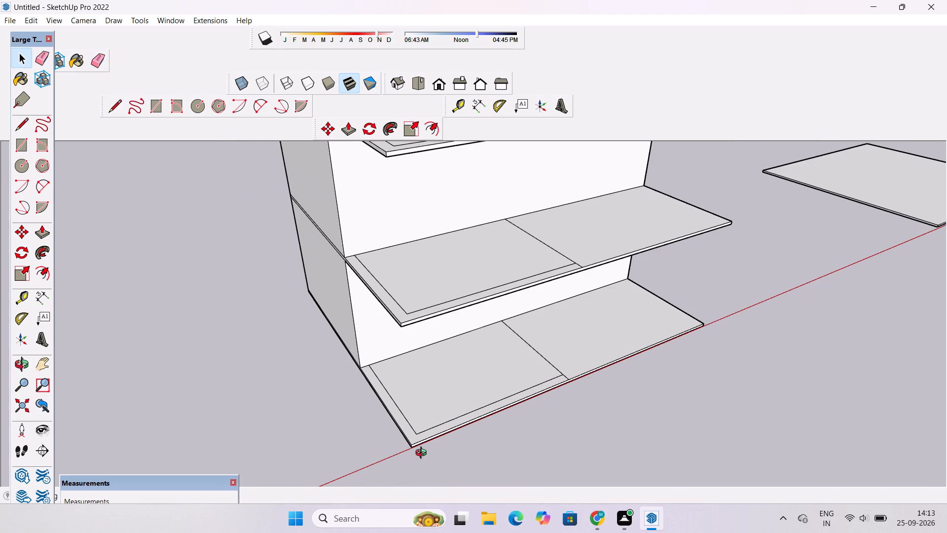
left_click_drag(435, 437, 405, 442, "shift")
left_click_drag(439, 444, 437, 429, "shift")
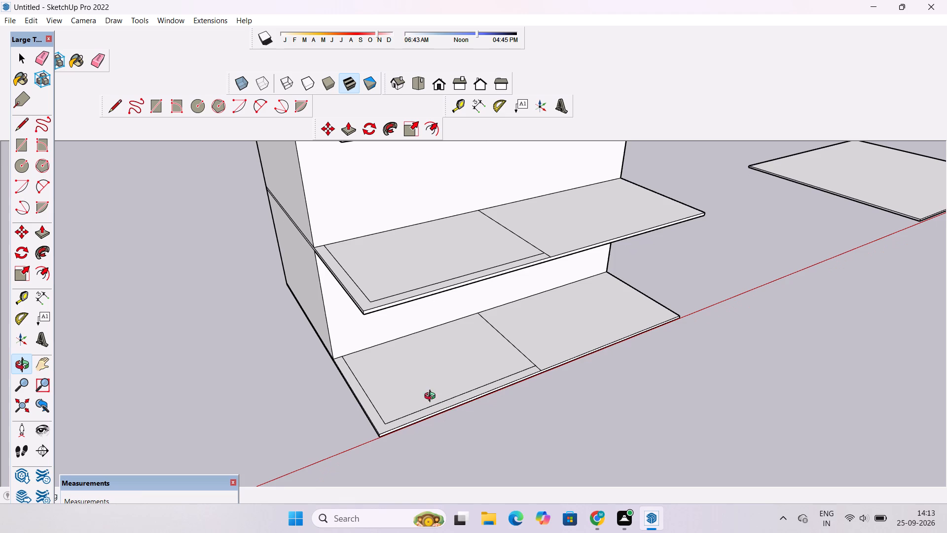
left_click_drag(416, 408, 413, 382, "shift")
left_click_drag(399, 412, 420, 417)
left_click_drag(421, 415, 431, 390, "shift")
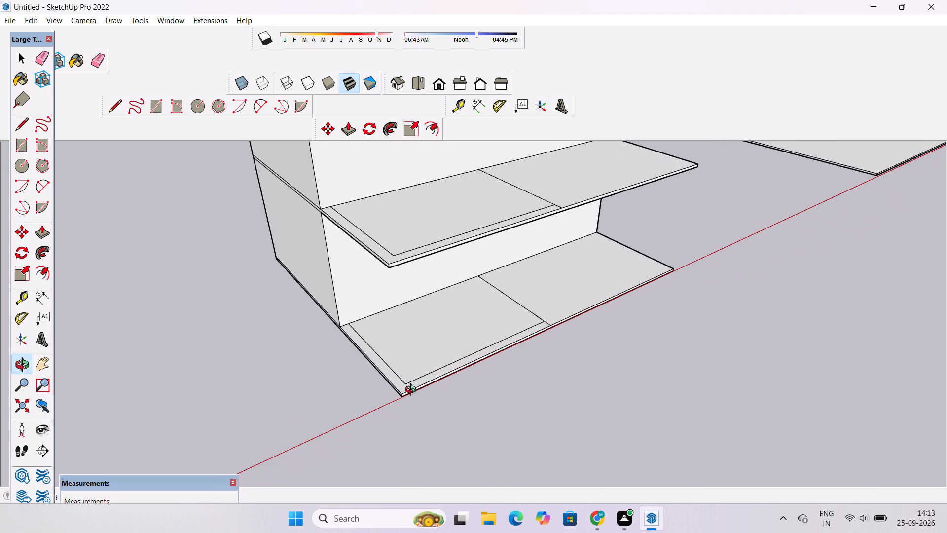
scroll(400, 389, "up", 7)
key("space")
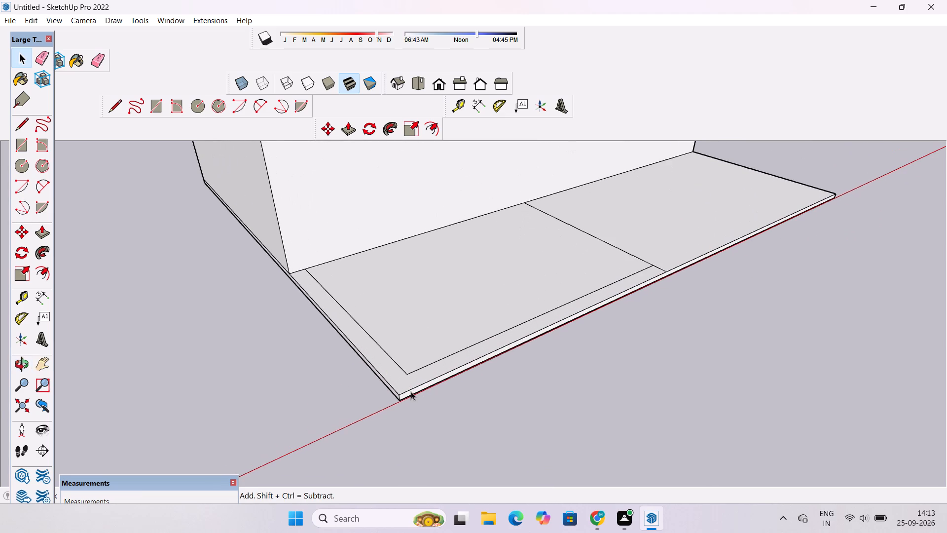
scroll(353, 383, "down", 1)
key("p")
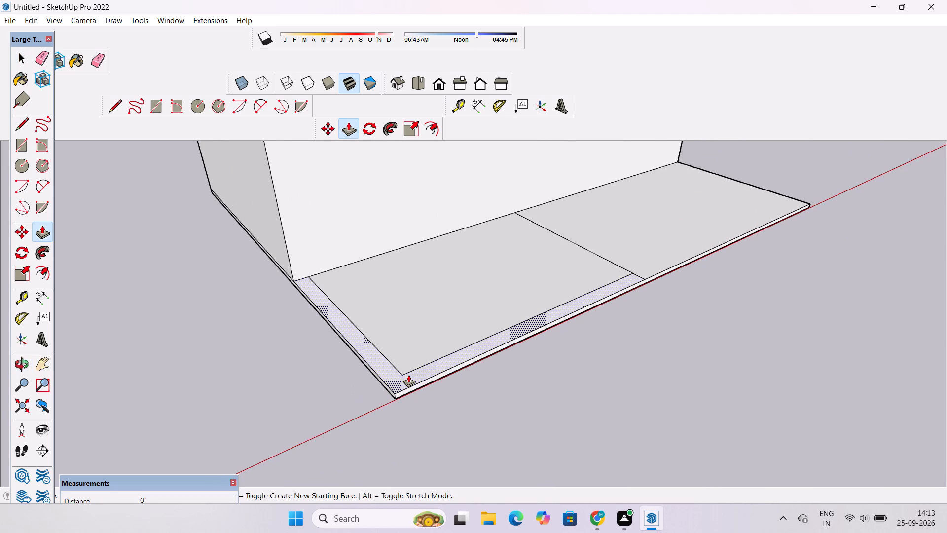
left_click(408, 375)
scroll(388, 372, "down", 4)
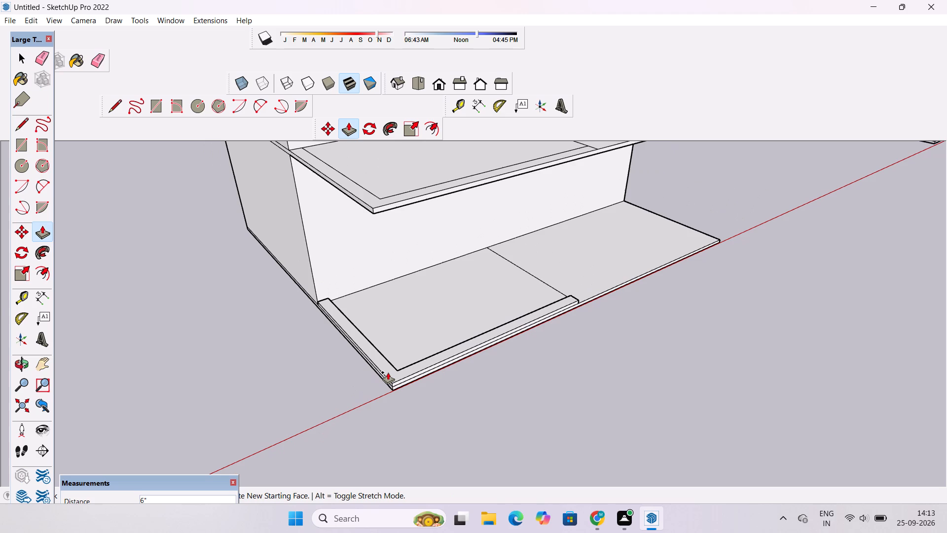
scroll(388, 372, "down", 2)
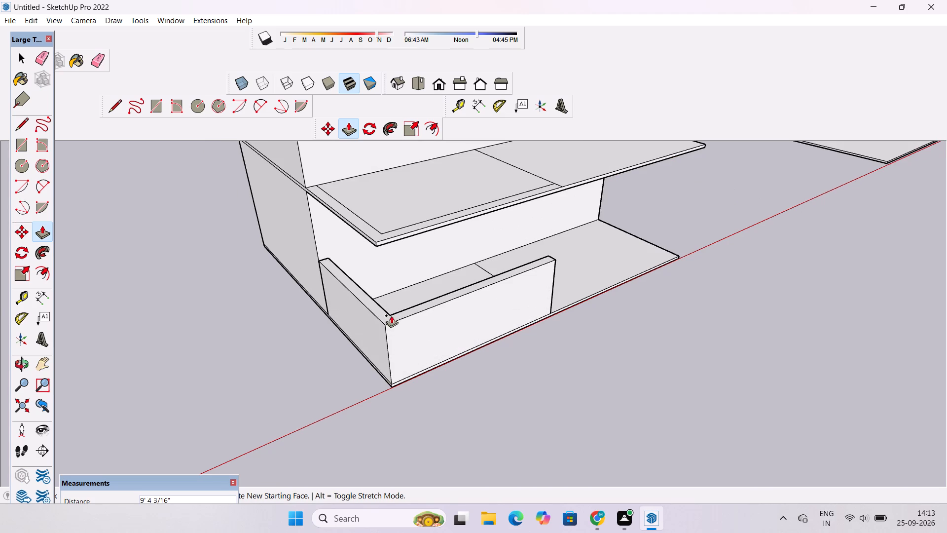
scroll(391, 315, "down", 3)
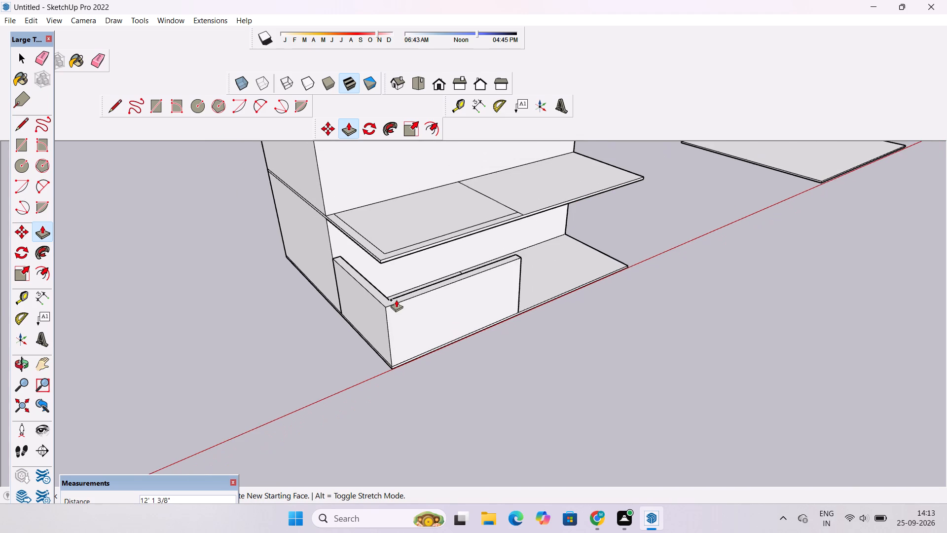
scroll(396, 300, "down", 1)
scroll(402, 265, "up", 4)
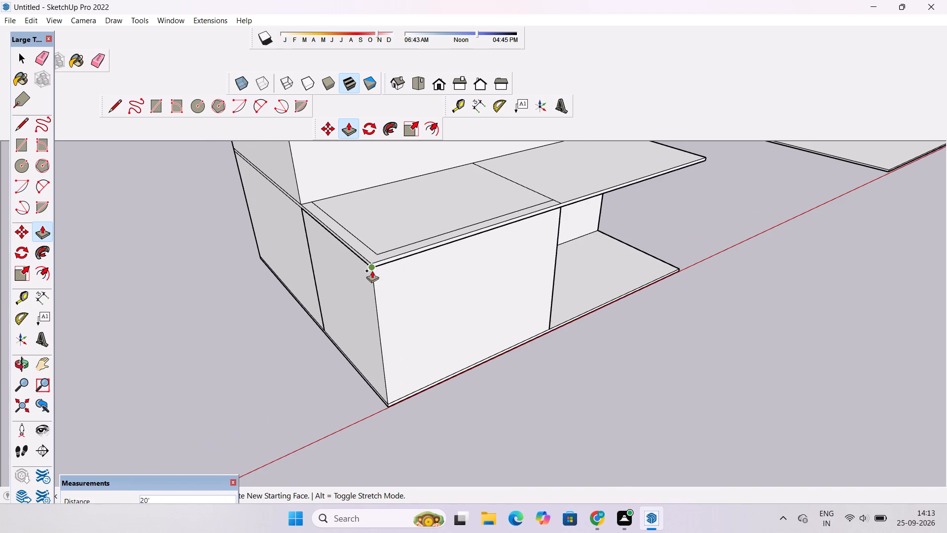
scroll(371, 271, "up", 9)
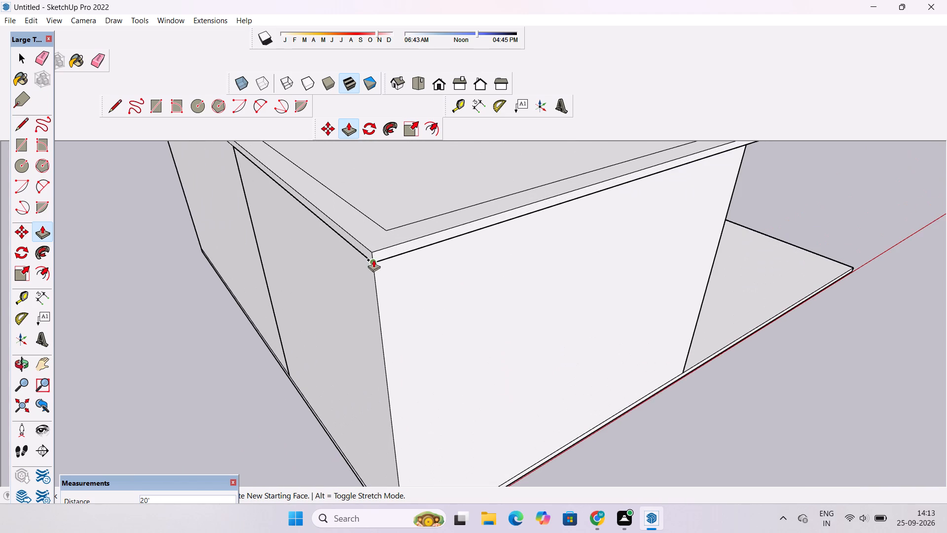
left_click(373, 260)
Push/Pull the L-shaped wall strip on the second slab from the ground up 20' to the underside of the third slab.
scroll(294, 340, "down", 15)
scroll(303, 289, "up", 5)
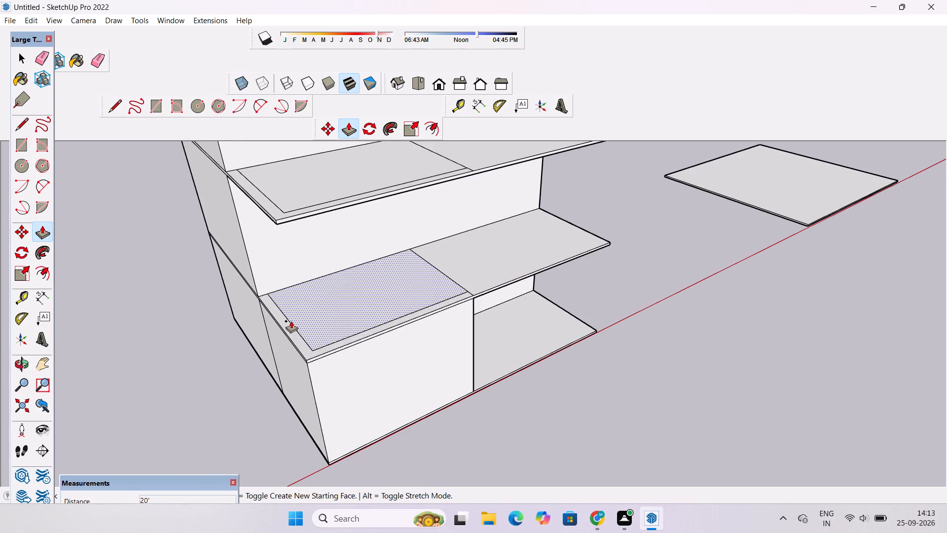
scroll(291, 332, "up", 4)
left_click(310, 356)
scroll(310, 327, "down", 9)
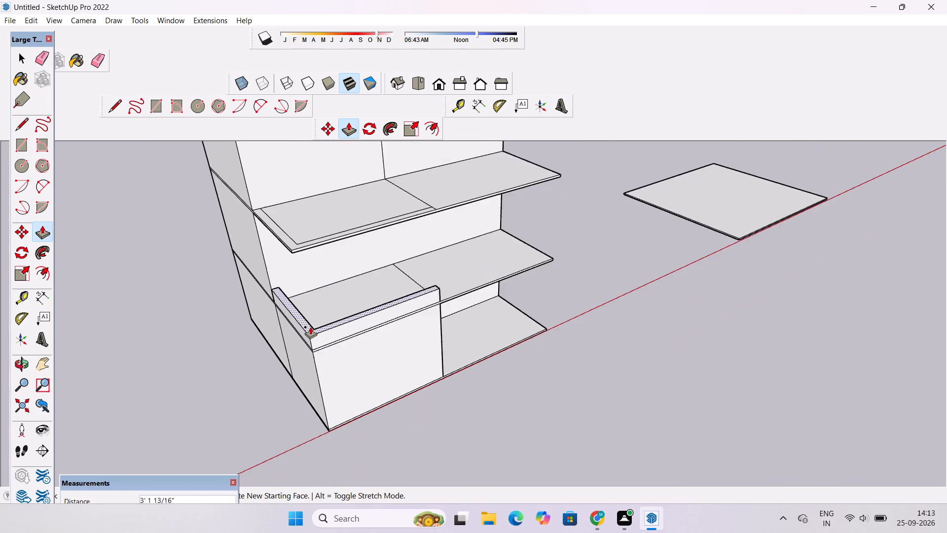
scroll(283, 266, "up", 16)
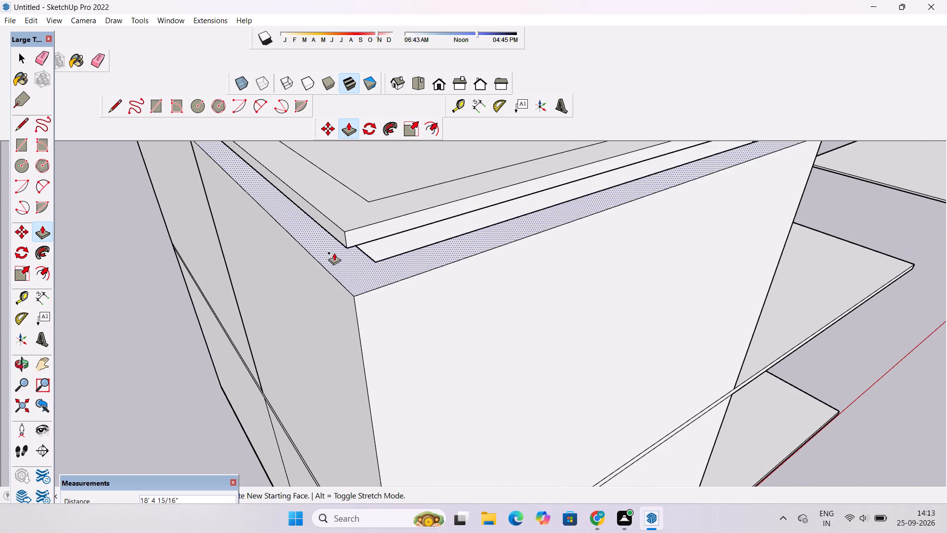
left_click(346, 248)
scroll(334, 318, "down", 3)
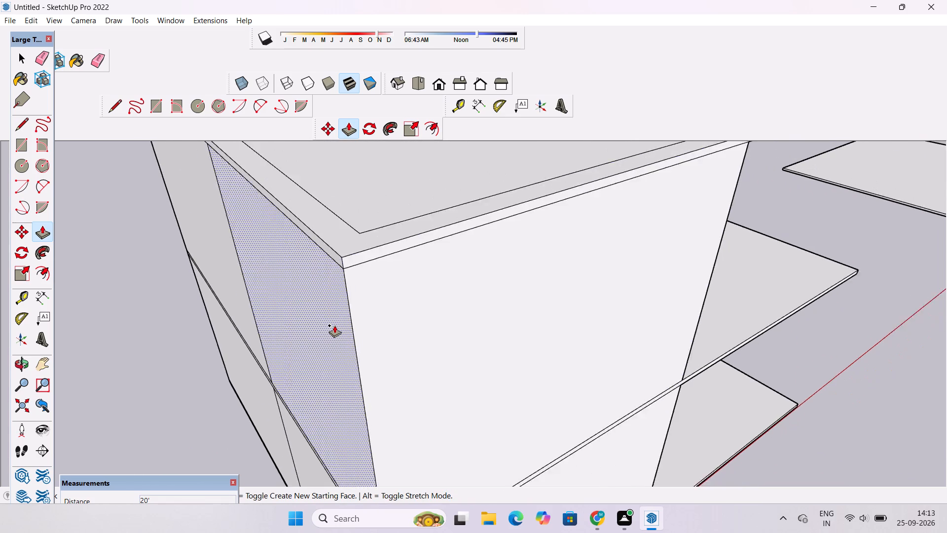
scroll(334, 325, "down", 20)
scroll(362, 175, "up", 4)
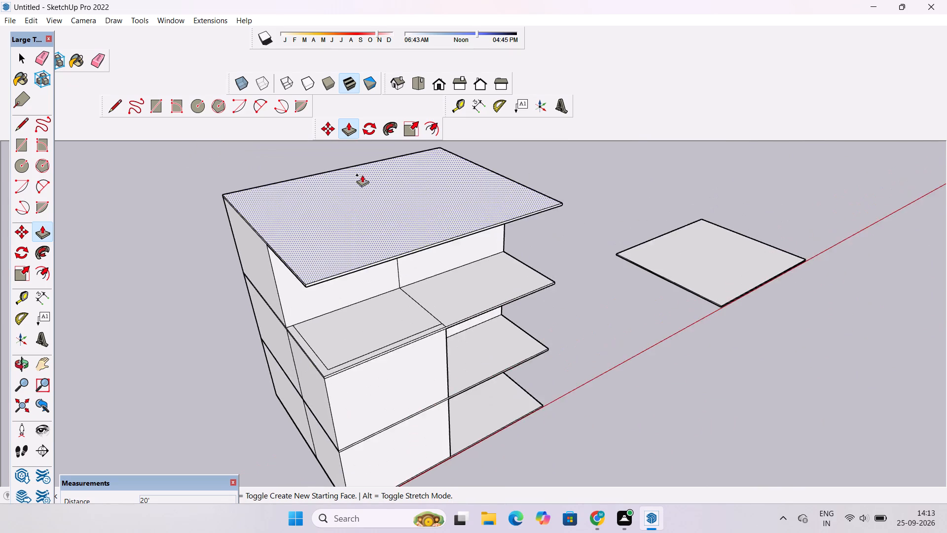
Push/Pull the L-shaped wall strip on the third slab from the ground up 20' to the underside of the top slab.
scroll(361, 317, "down", 4)
scroll(351, 382, "up", 12)
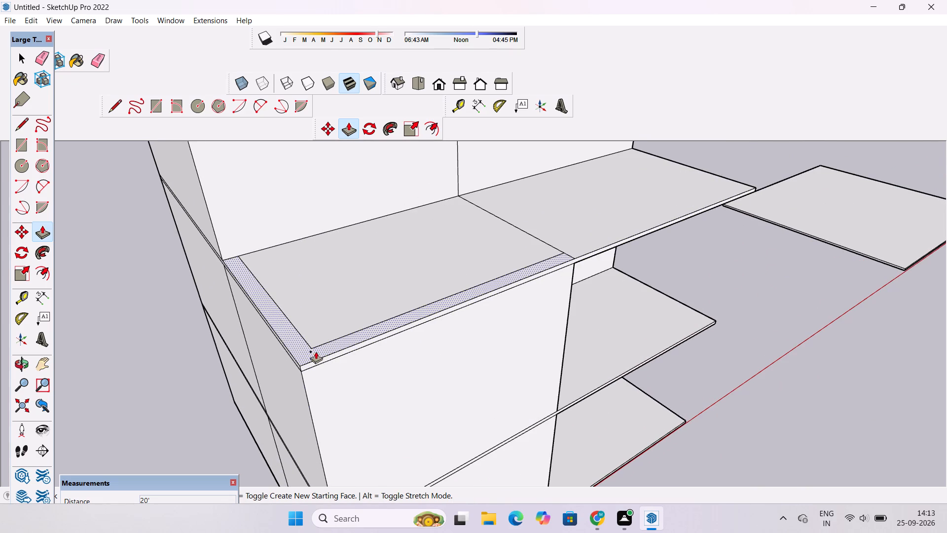
left_click(303, 351)
scroll(301, 344, "down", 9)
scroll(277, 276, "up", 4)
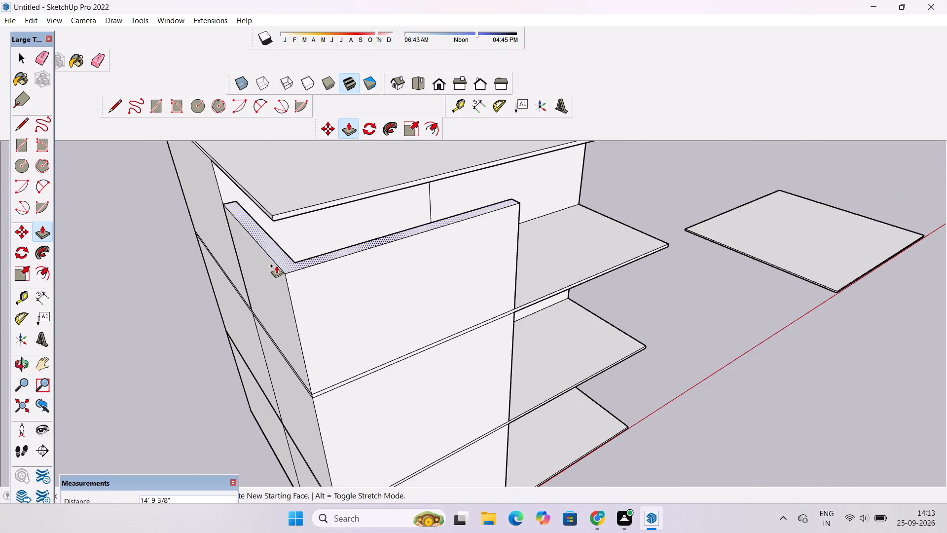
scroll(276, 266, "up", 3)
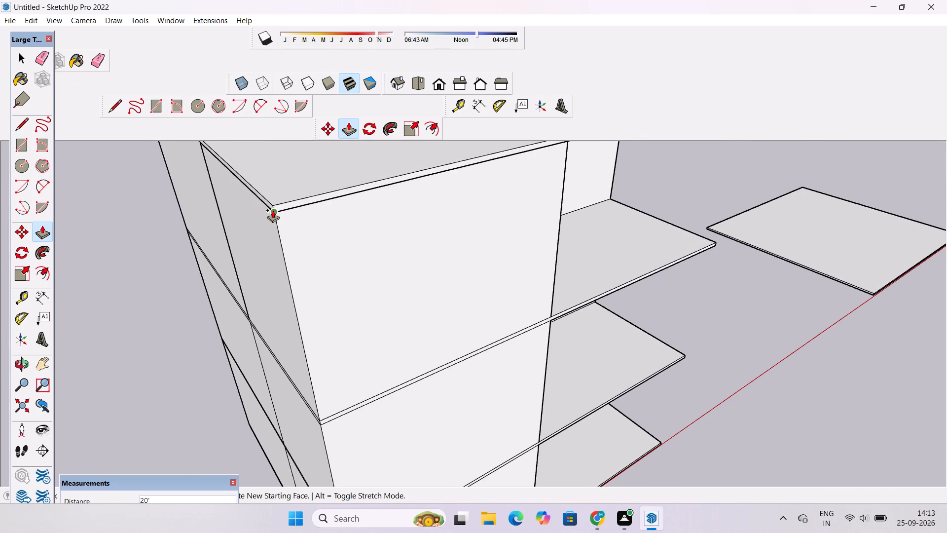
left_click(273, 210)
Examine the building's three walled storeys and slabs from the side, the front and several oblique angles.
scroll(273, 266, "down", 8)
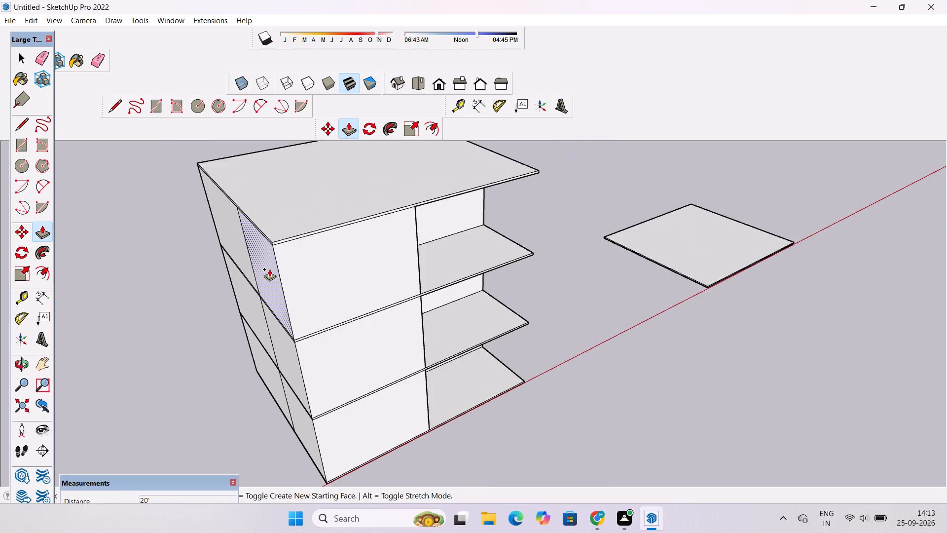
scroll(269, 269, "down", 6)
scroll(269, 269, "up", 1)
scroll(269, 269, "down", 2)
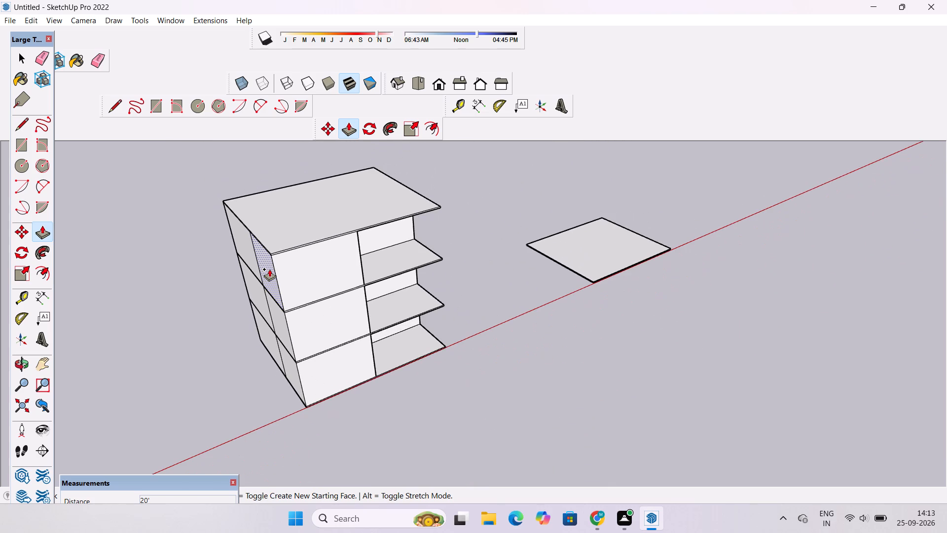
scroll(269, 269, "up", 1)
scroll(269, 269, "down", 2)
scroll(269, 269, "up", 2)
scroll(269, 269, "down", 2)
scroll(269, 269, "up", 1)
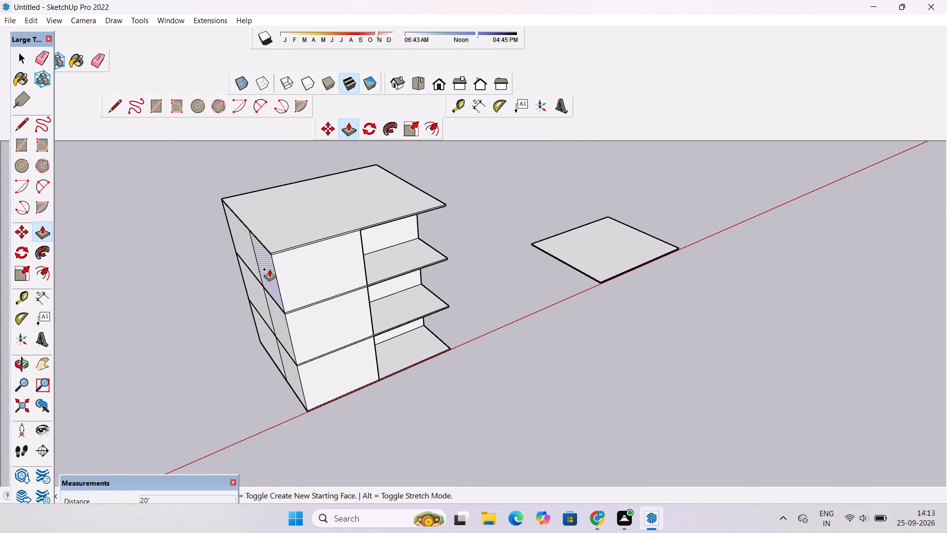
scroll(269, 269, "down", 5)
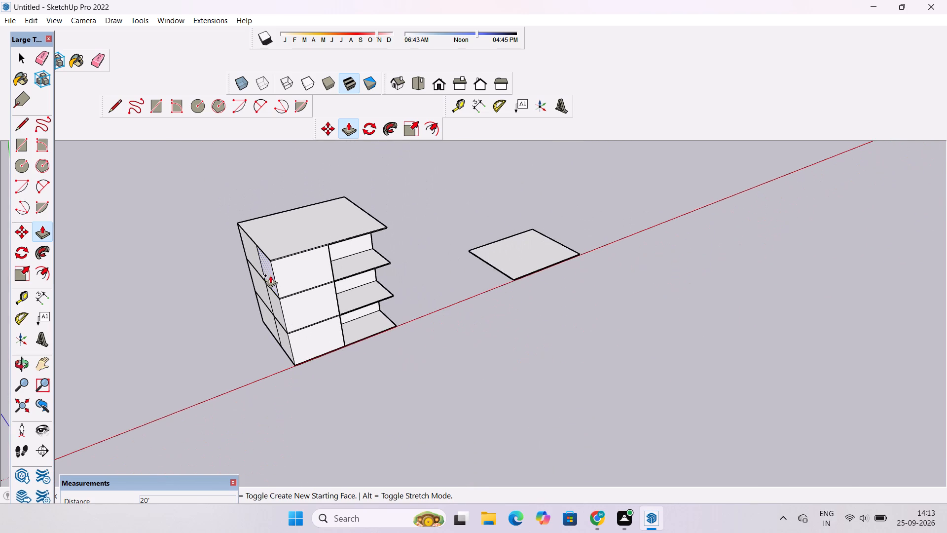
scroll(270, 275, "up", 3)
key("o")
scroll(270, 275, "down", 2)
left_click_drag(294, 281, 437, 256)
left_click_drag(413, 269, 380, 274, "shift")
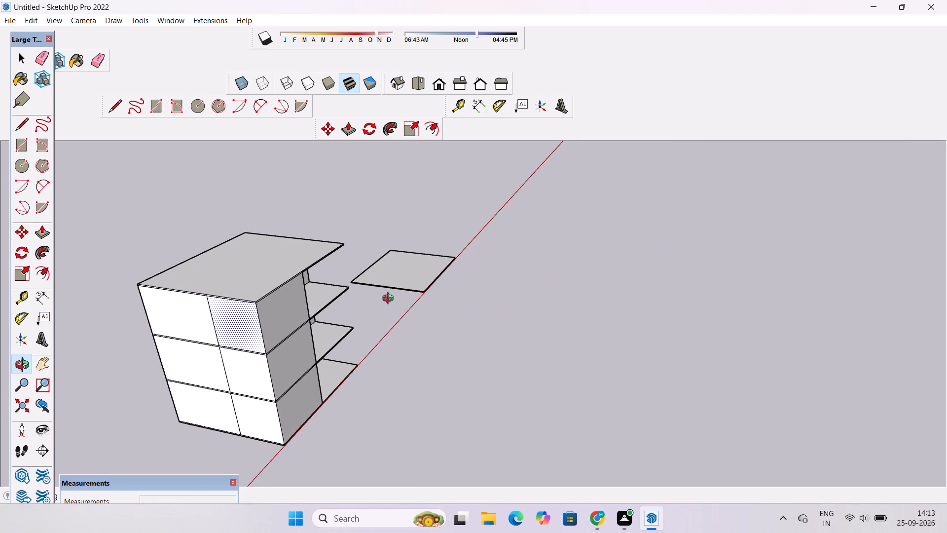
left_click_drag(394, 311, 255, 301)
left_click_drag(254, 301, 292, 335, "shift")
left_click_drag(344, 357, 238, 281)
scroll(397, 299, "up", 3)
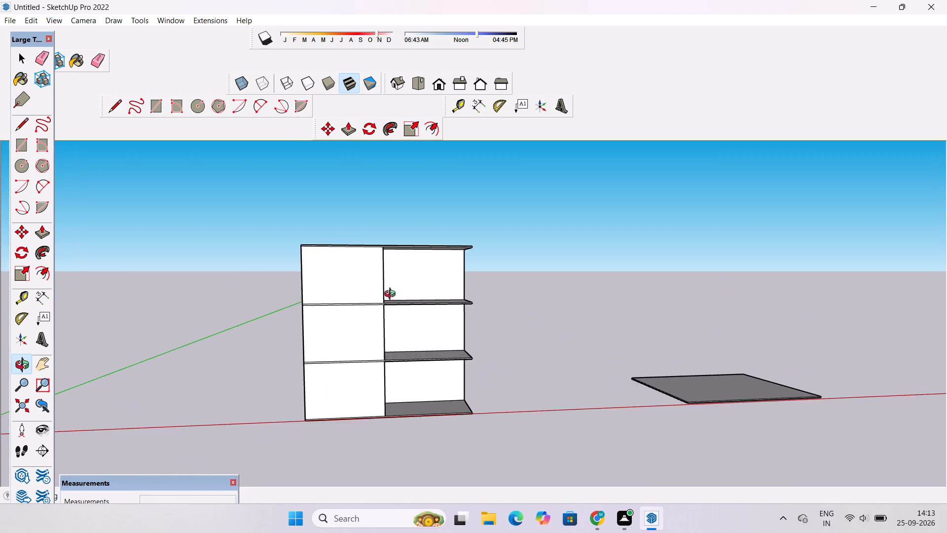
scroll(392, 295, "up", 3)
scroll(365, 273, "down", 4)
left_click_drag(364, 273, 359, 288)
scroll(359, 288, "up", 1)
scroll(359, 288, "down", 3)
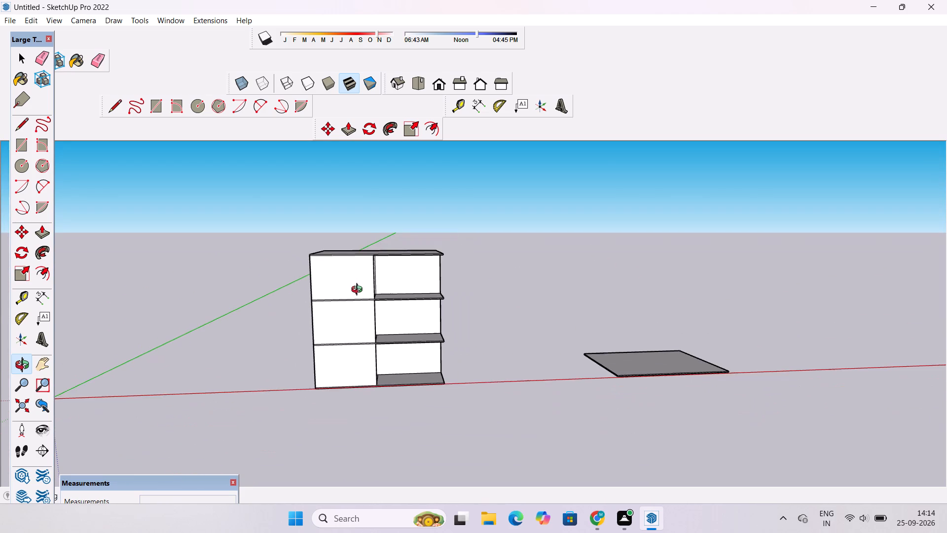
left_click_drag(359, 300, 406, 445)
scroll(306, 348, "up", 3)
left_click_drag(314, 346, 335, 374)
left_click_drag(335, 374, 365, 349, "shift")
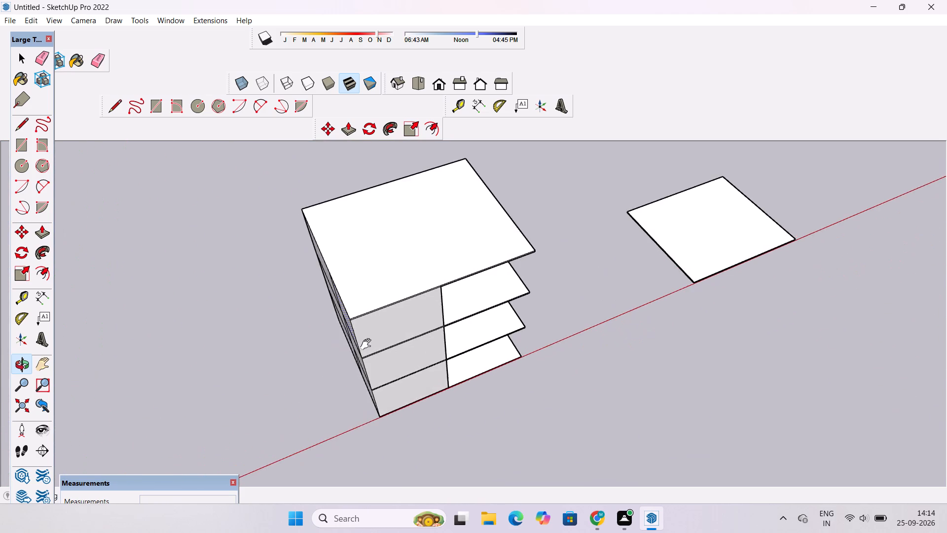
left_click_drag(348, 339, 372, 336)
left_click_drag(364, 335, 409, 330, "shift")
scroll(392, 316, "up", 3)
left_click_drag(391, 314, 436, 303)
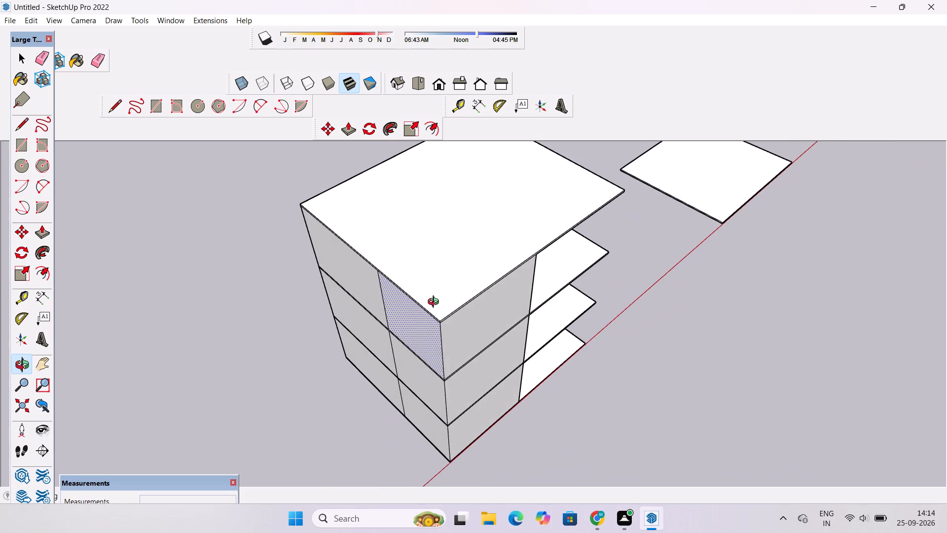
left_click_drag(436, 303, 430, 333)
Place two guides on the top slab, each 1.5' inside one of the two outer edges above the L-shaped wall.
key("t")
scroll(421, 327, "up", 5)
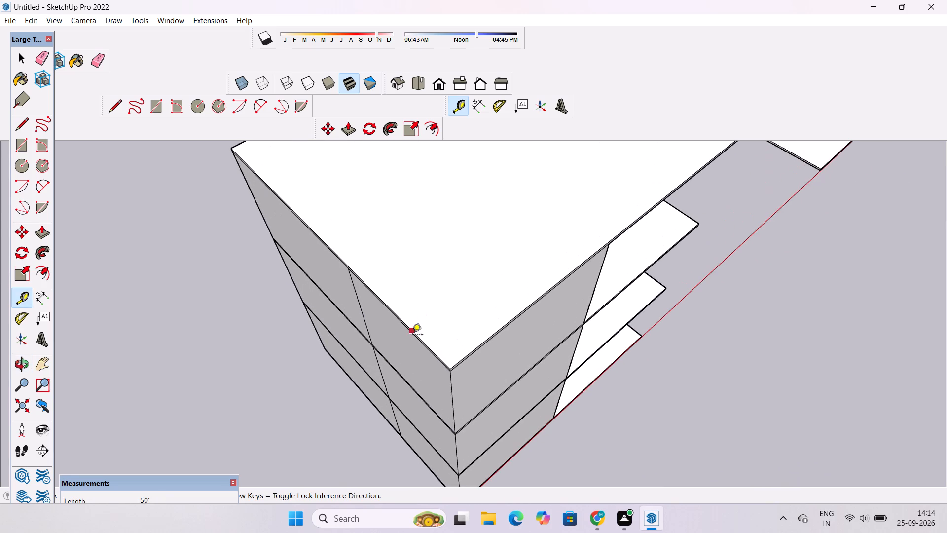
left_click(397, 315)
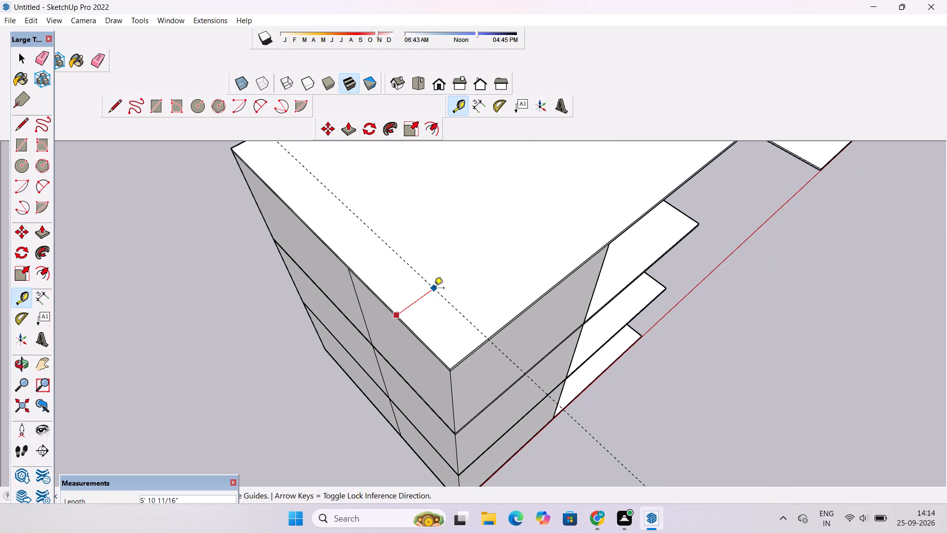
type("1.5'")
key("Return")
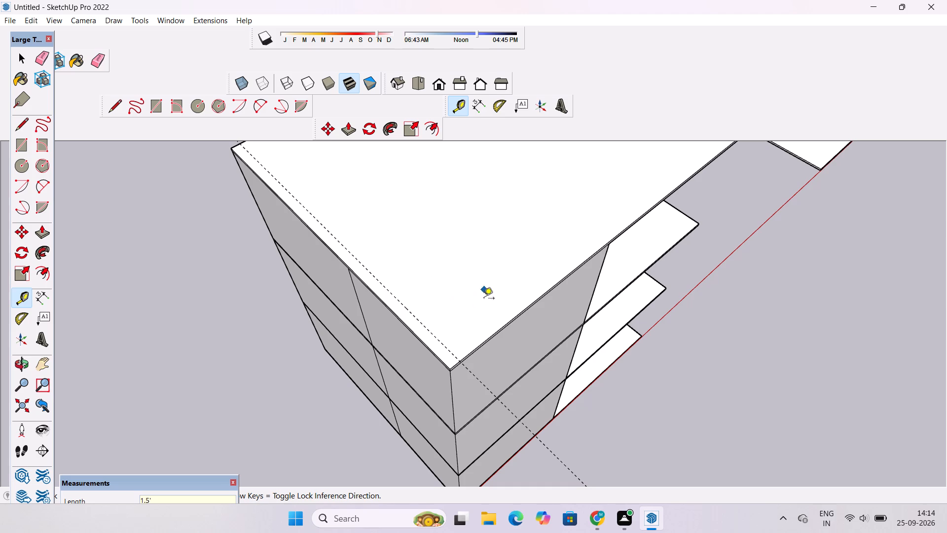
left_click(555, 284)
type("1.5")
key("apostrophe")
key("Return")
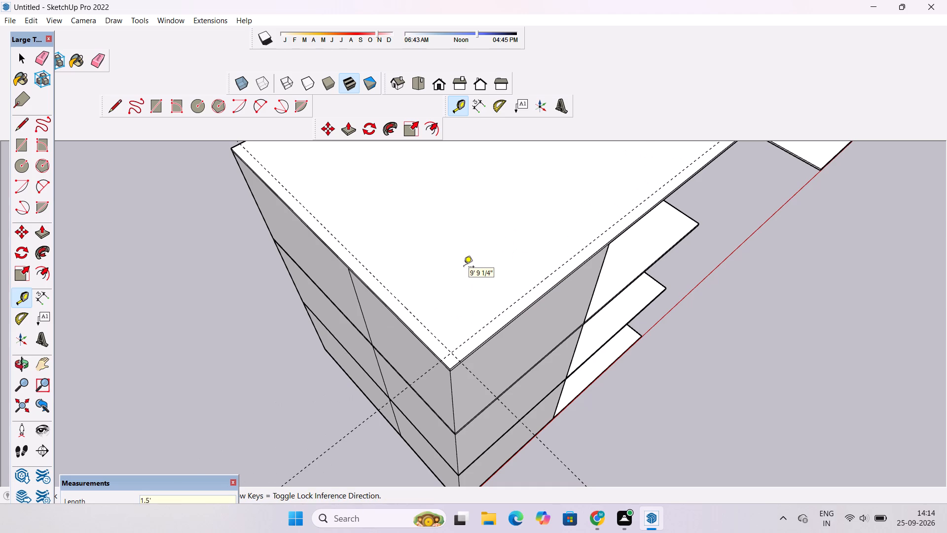
Place a parallel guide on the top slab 28' from the guide along its side edge.
scroll(371, 264, "down", 6)
scroll(489, 268, "up", 5)
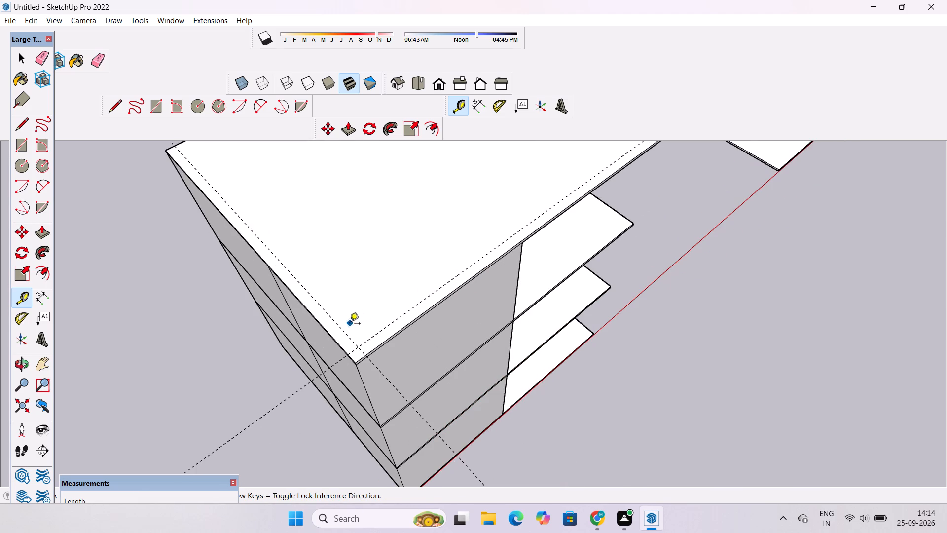
left_click(340, 328)
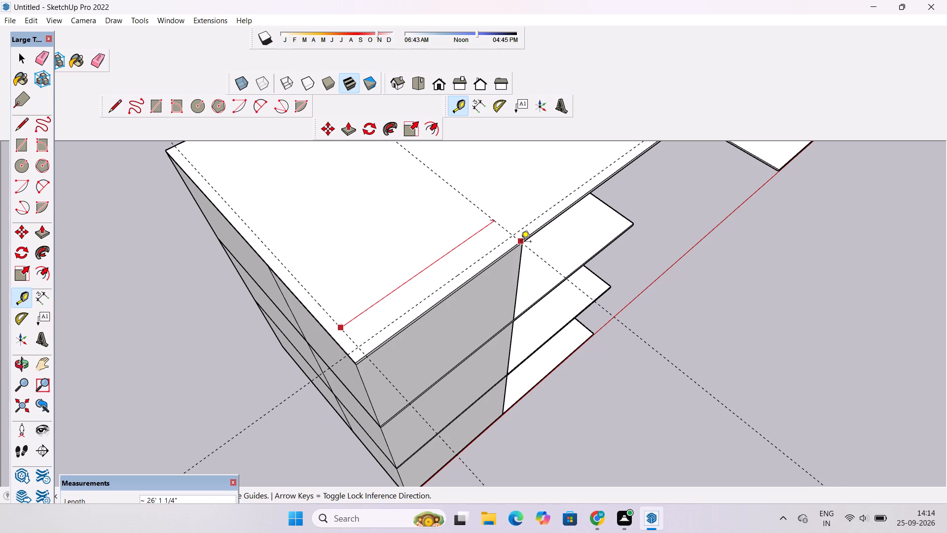
scroll(520, 242, "up", 2)
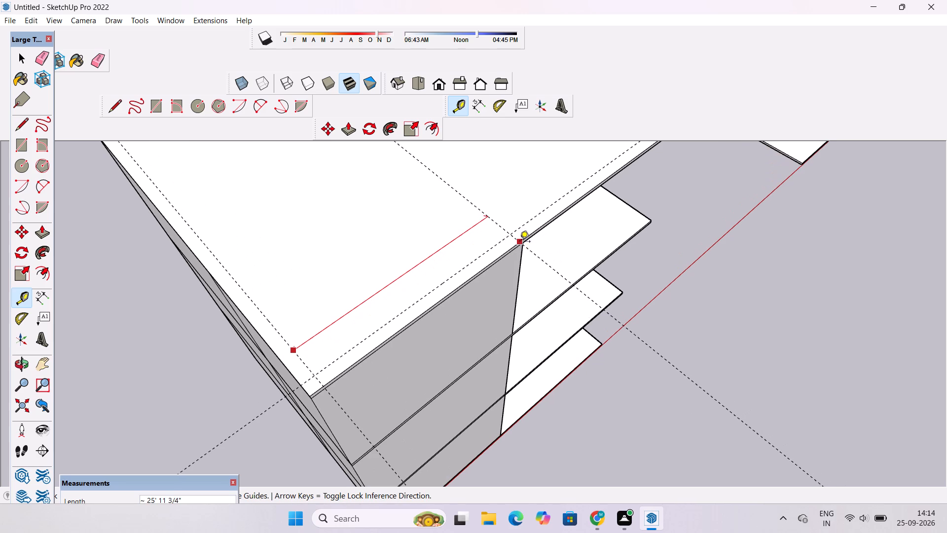
type("28'")
key("Return")
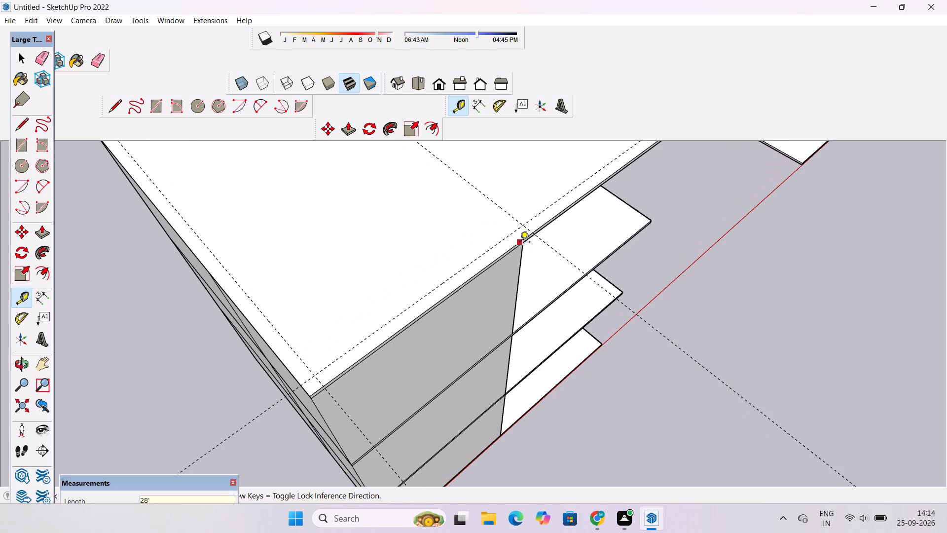
Draw lines from the wall's free end 6" up the top slab's edge and 1' 6" across its surface to the guide.
key("o")
scroll(521, 261, "down", 6)
left_click_drag(555, 261, 515, 232)
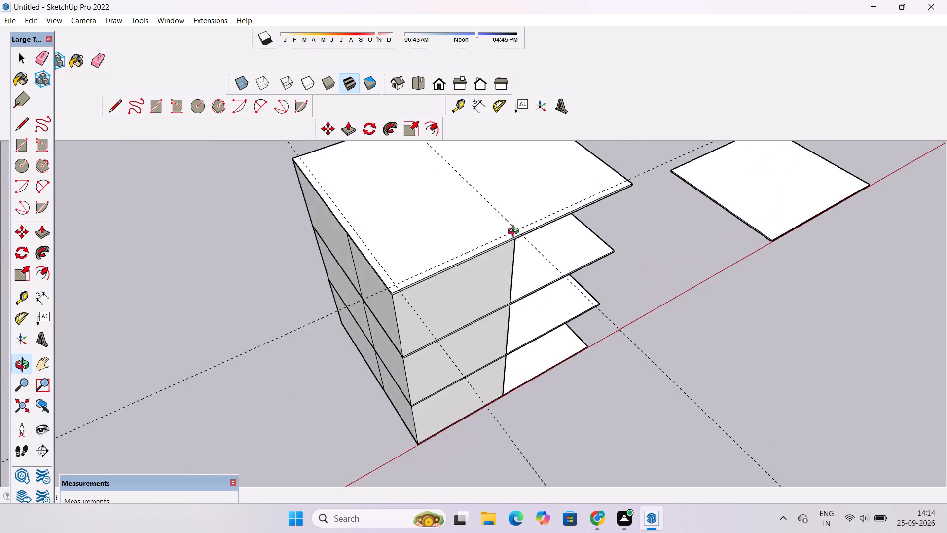
left_click_drag(515, 232, 335, 191)
scroll(421, 238, "up", 7)
left_click_drag(444, 262, 498, 311)
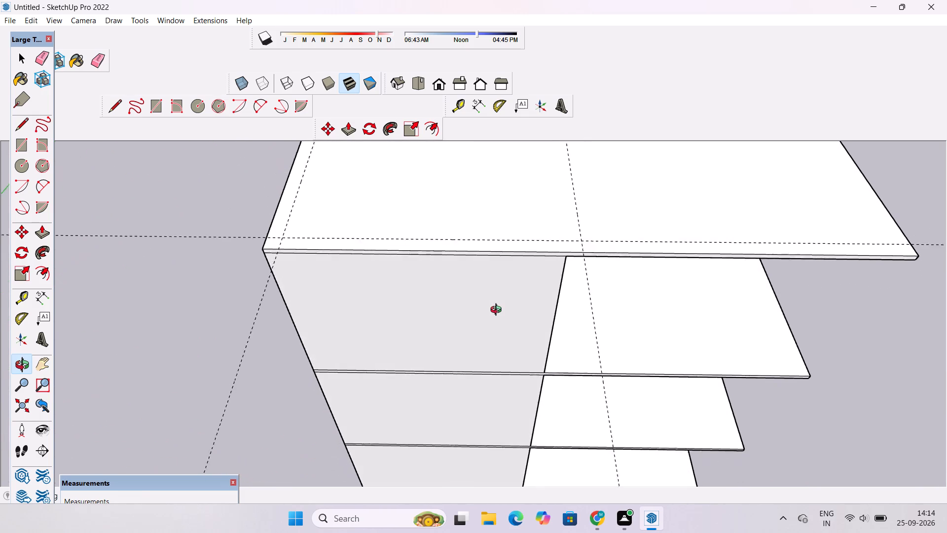
left_click_drag(498, 311, 503, 311)
left_click_drag(532, 276, 452, 289, "shift")
scroll(490, 273, "up", 9)
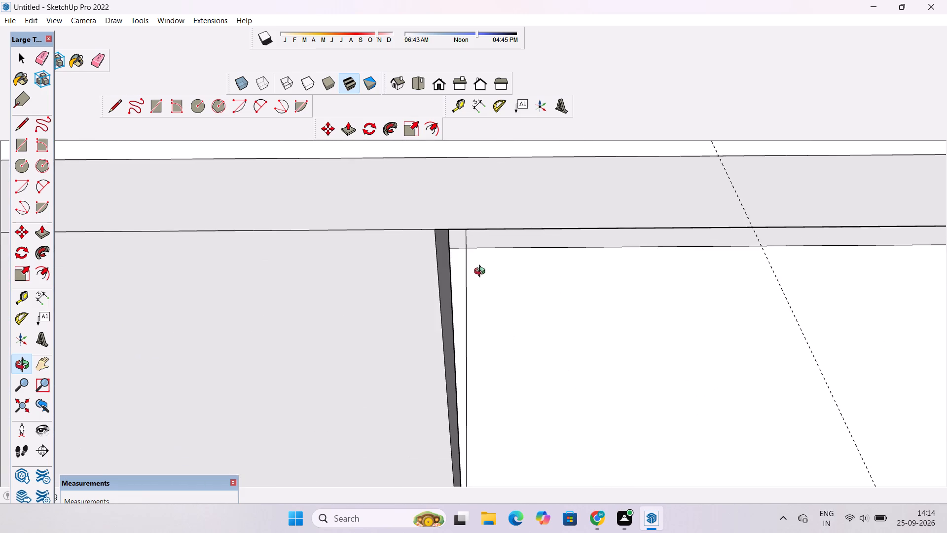
left_click_drag(481, 289, 482, 275)
scroll(476, 271, "down", 5)
left_click_drag(476, 271, 481, 310, "shift")
left_click_drag(482, 295, 482, 253)
left_click_drag(481, 236, 480, 278, "shift")
scroll(479, 274, "up", 6)
key("l")
scroll(479, 274, "up", 2)
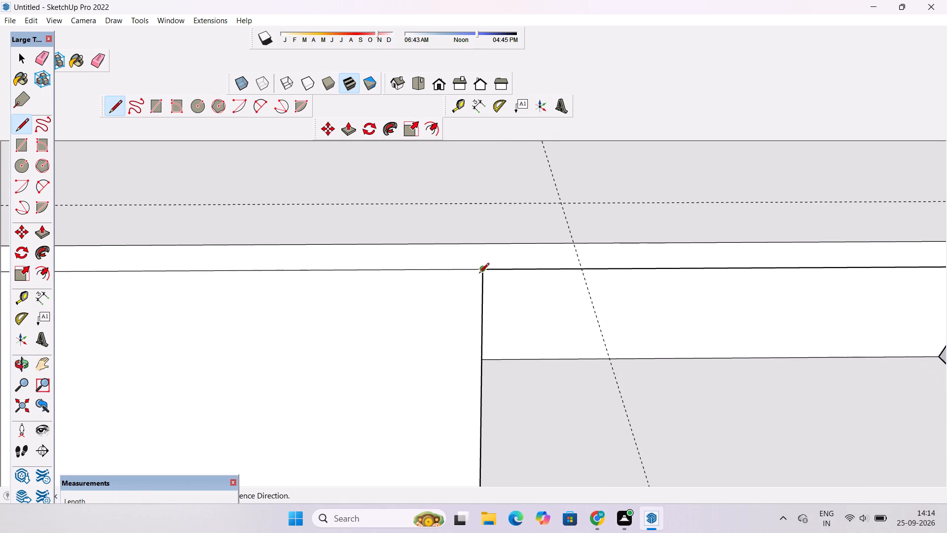
left_click(481, 271)
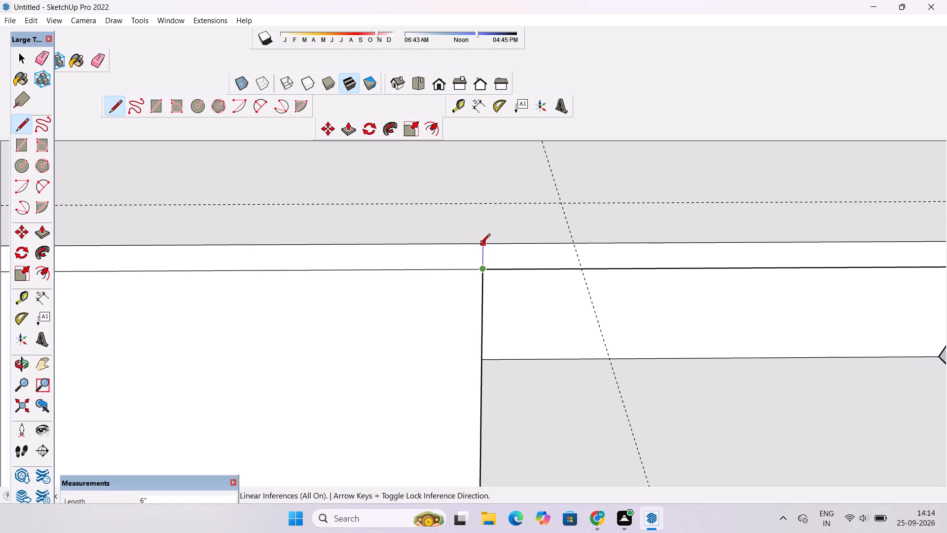
left_click(481, 245)
left_click(481, 245)
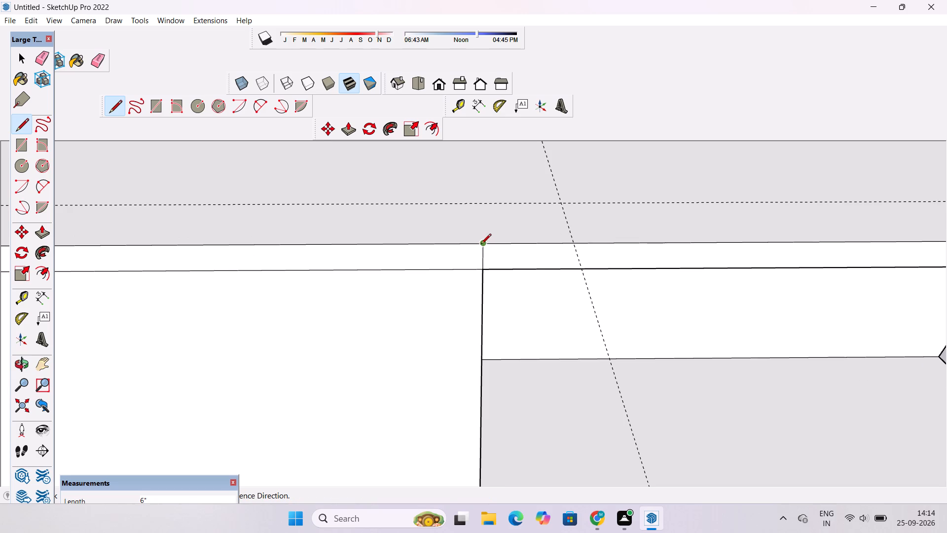
scroll(480, 204, "up", 5)
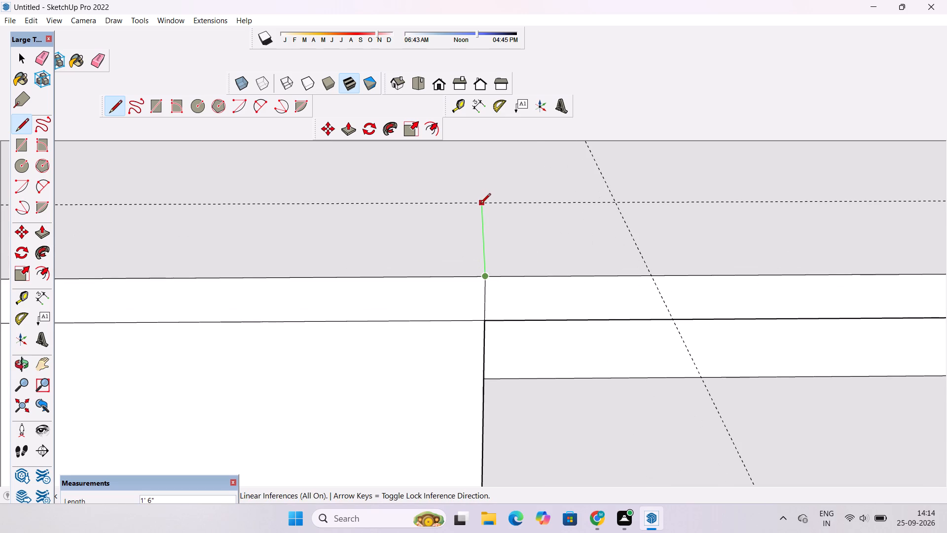
left_click(480, 204)
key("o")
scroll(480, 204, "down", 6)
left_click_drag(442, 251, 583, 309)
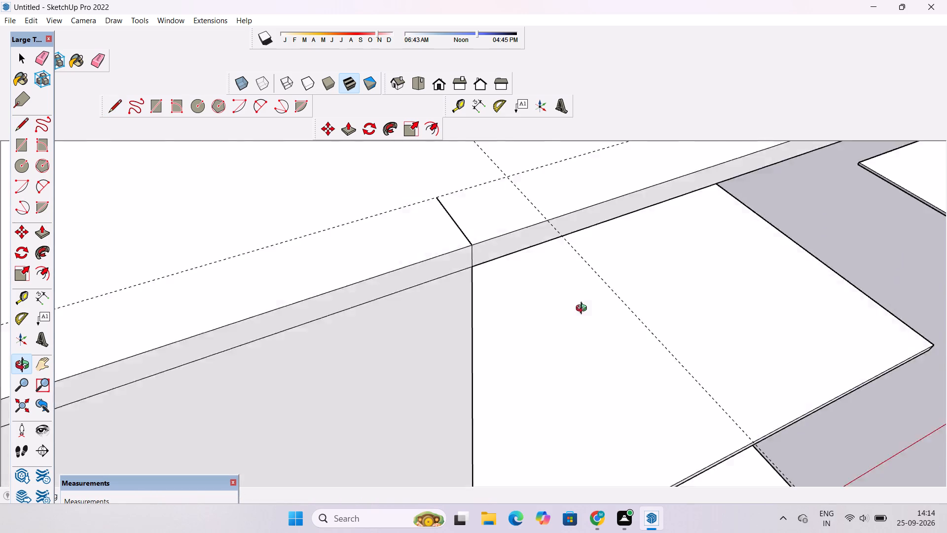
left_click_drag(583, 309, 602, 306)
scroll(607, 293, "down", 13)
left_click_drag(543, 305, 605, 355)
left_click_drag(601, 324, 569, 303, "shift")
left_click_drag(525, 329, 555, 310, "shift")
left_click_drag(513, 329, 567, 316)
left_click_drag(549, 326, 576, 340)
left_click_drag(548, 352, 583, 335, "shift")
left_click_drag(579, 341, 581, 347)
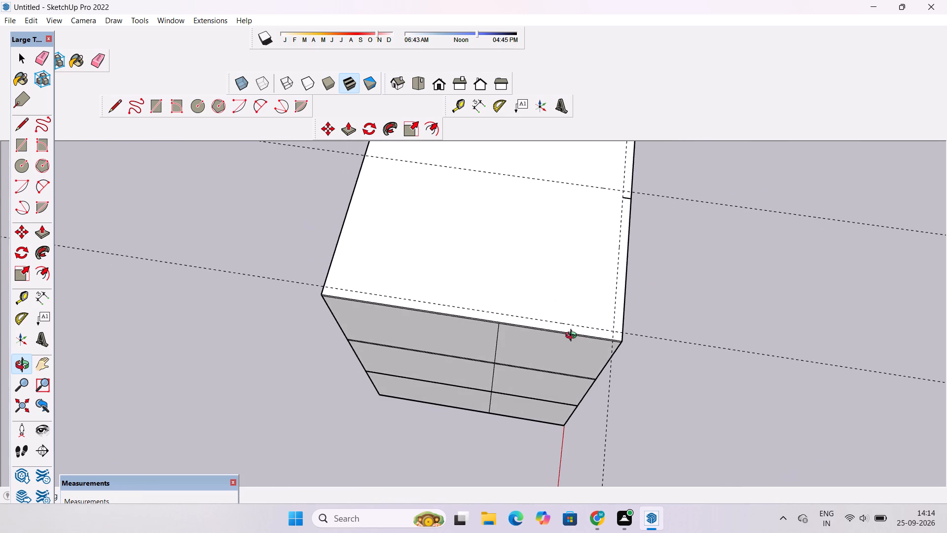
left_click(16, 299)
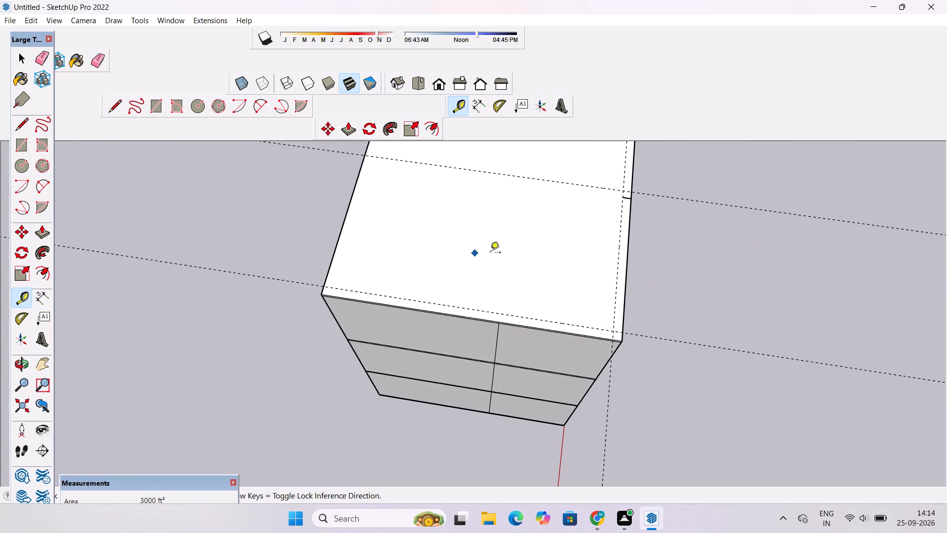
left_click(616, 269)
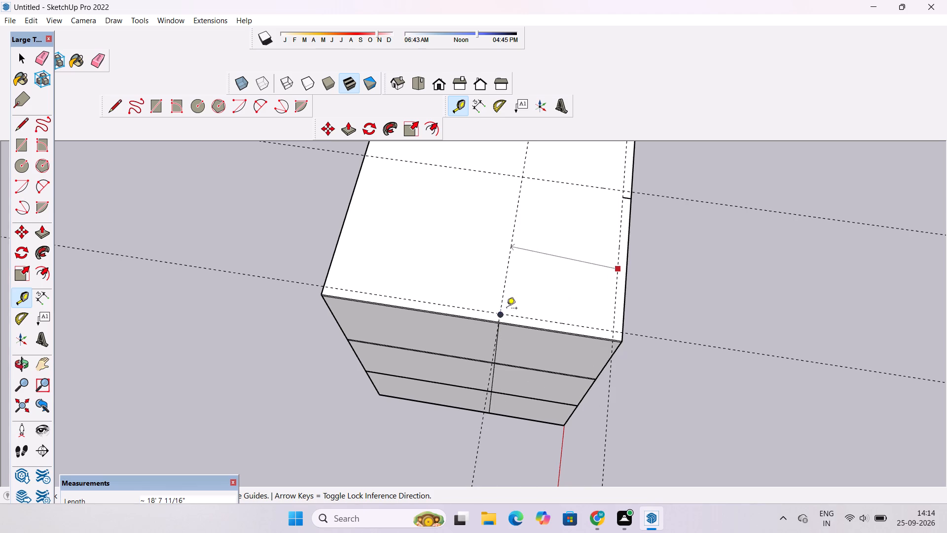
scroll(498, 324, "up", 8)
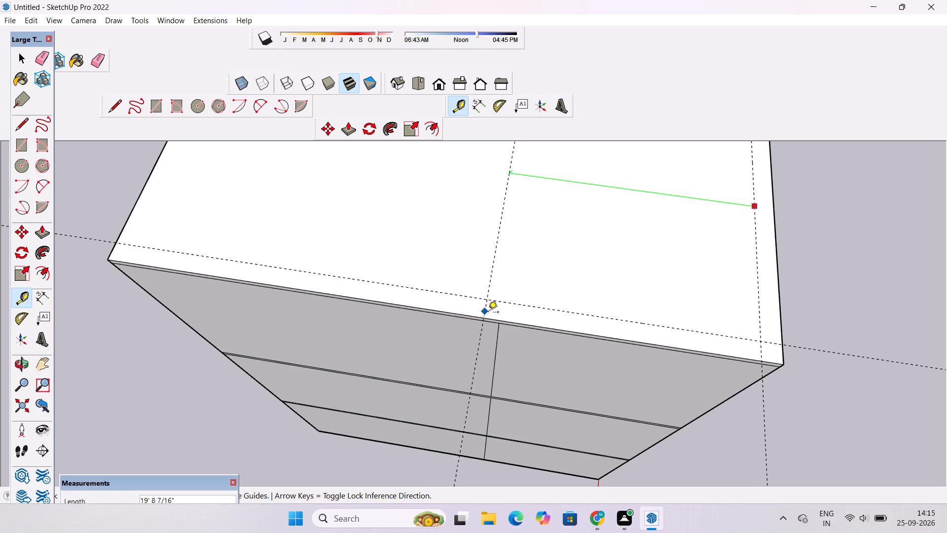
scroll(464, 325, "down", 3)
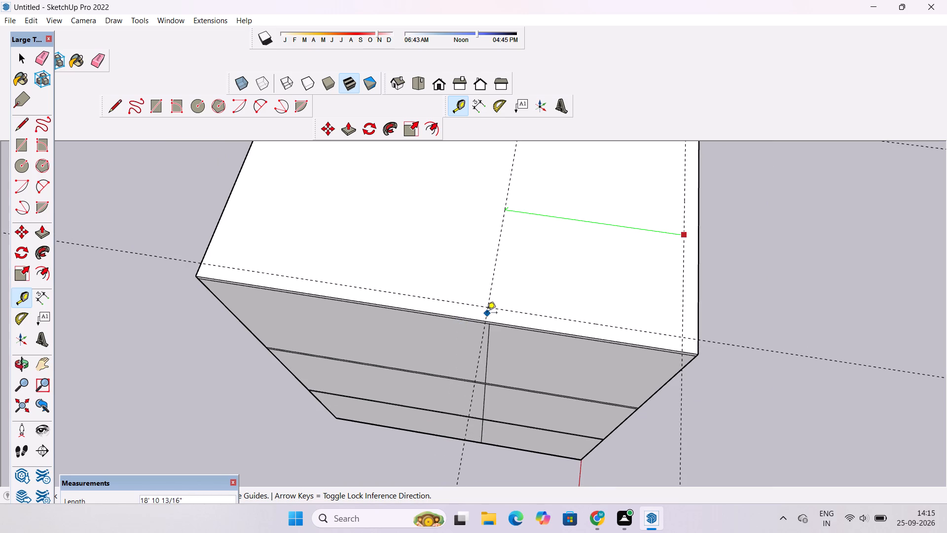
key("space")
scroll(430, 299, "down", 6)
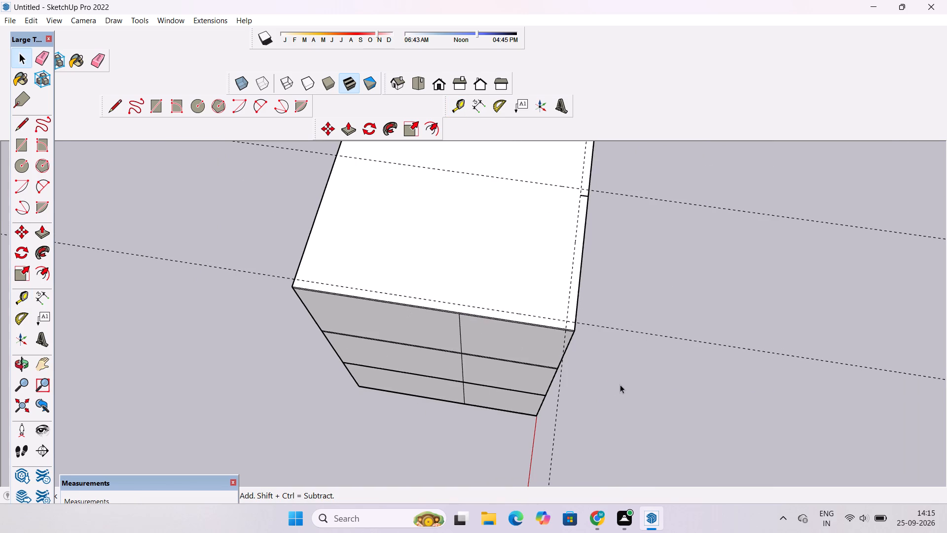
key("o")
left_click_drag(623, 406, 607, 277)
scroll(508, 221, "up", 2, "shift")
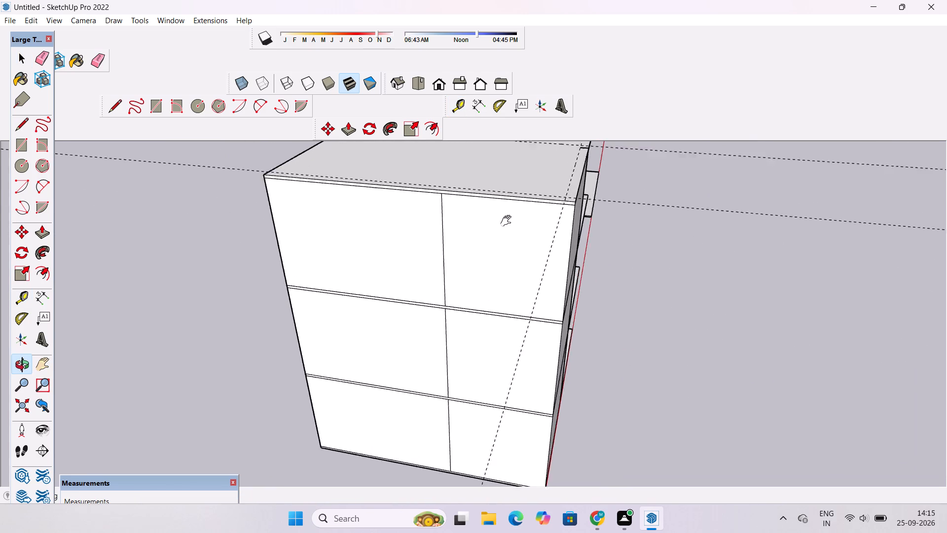
Measure the distance along the top of the upper storey's wall from its outer corner to the vertical dividing line.
scroll(508, 221, "up", 2, "shift")
left_click_drag(508, 221, 498, 244, "shift")
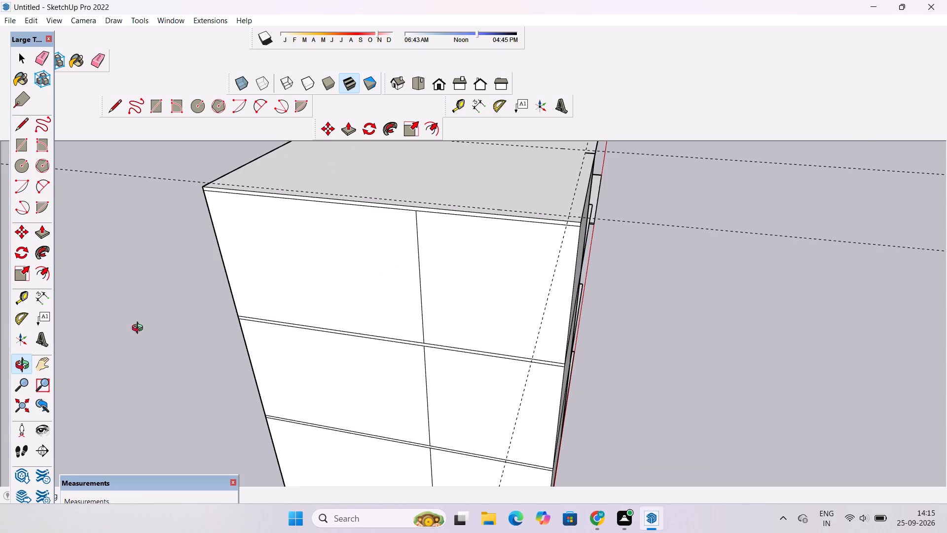
left_click(39, 301)
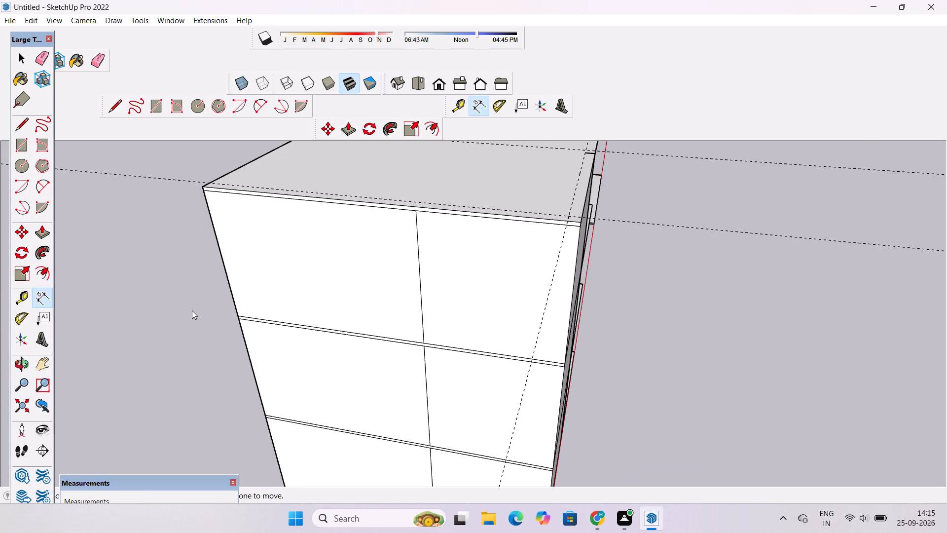
left_click(579, 227)
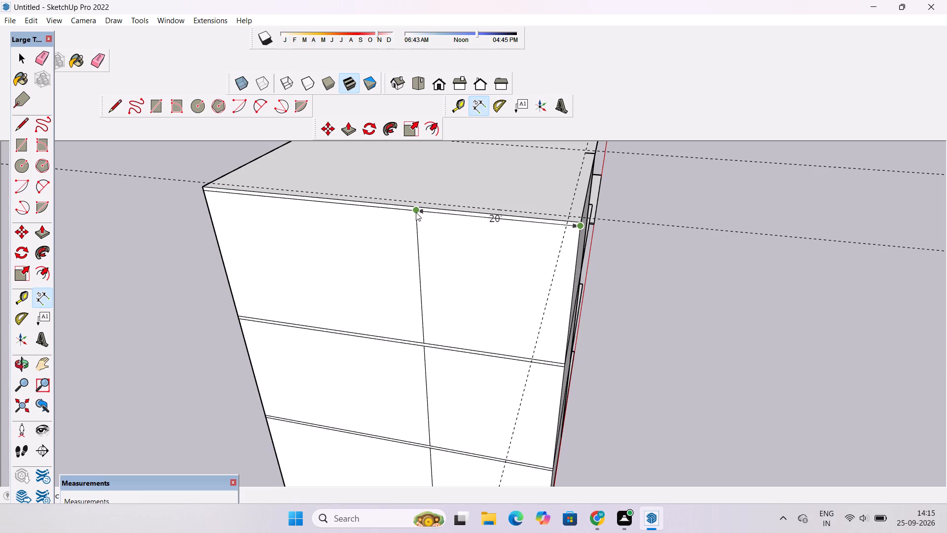
key("space")
Place a guide on the top slab 20' inward from the guide running beside the strip end lines.
type("o")
scroll(416, 212, "down", 4)
left_click_drag(418, 228, 444, 304)
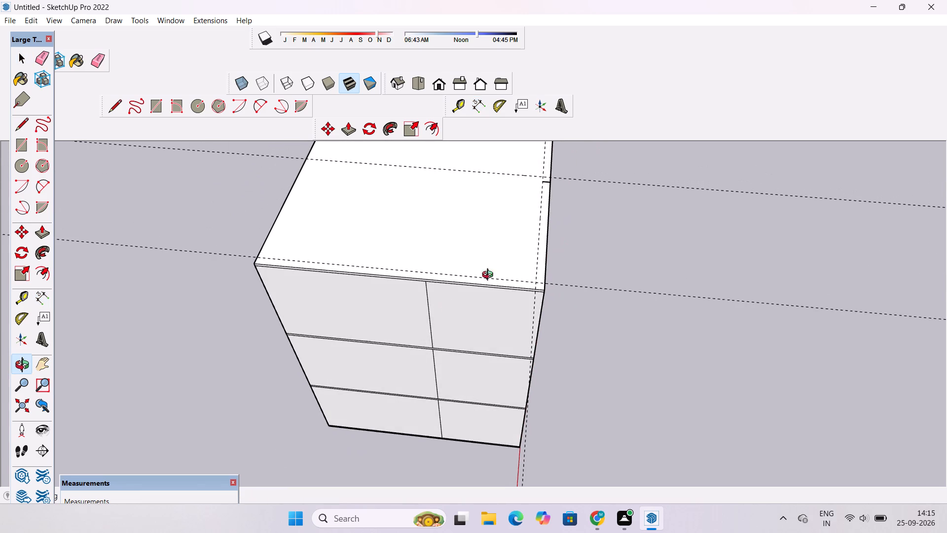
left_click_drag(503, 263, 475, 296, "shift")
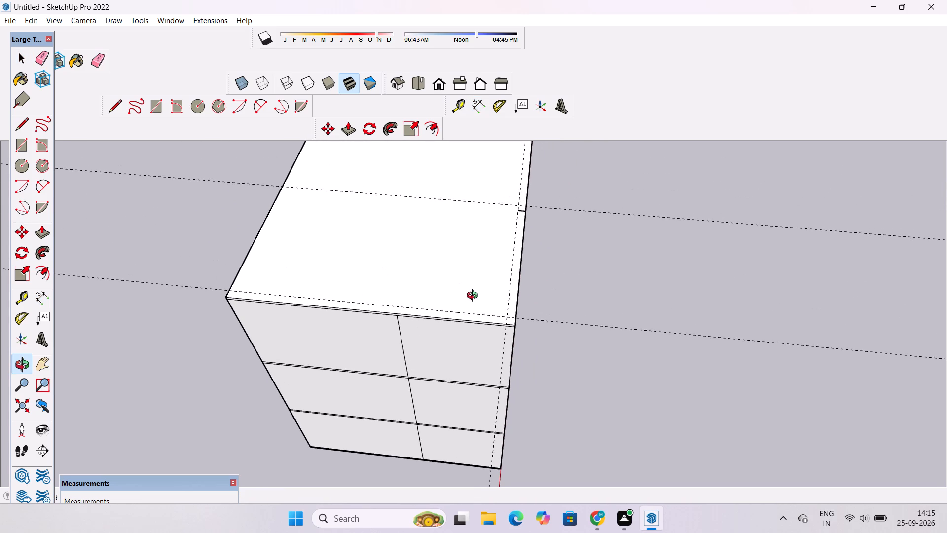
left_click_drag(473, 298, 475, 316, "shift")
left_click_drag(483, 340, 509, 358)
left_click_drag(509, 358, 508, 353, "shift")
left_click_drag(507, 351, 510, 362)
left_click_drag(510, 362, 511, 366, "shift")
scroll(508, 353, "up", 2)
left_click_drag(508, 353, 500, 335, "shift")
left_click_drag(500, 335, 502, 339)
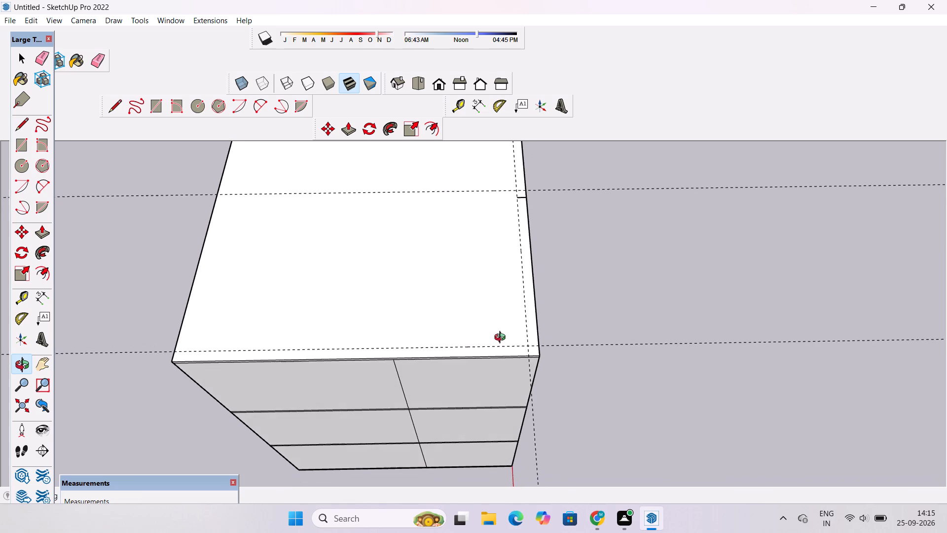
left_click_drag(502, 339, 503, 340)
key("t")
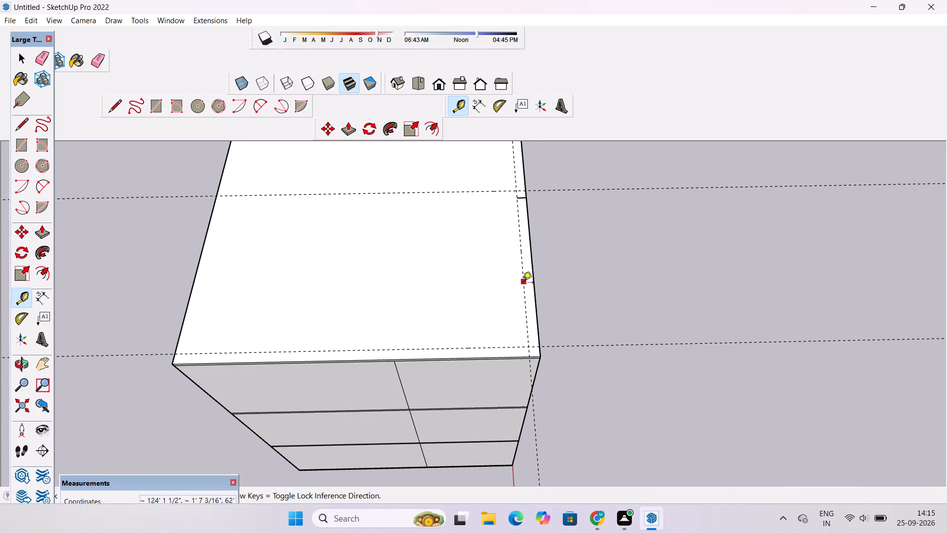
left_click(523, 283)
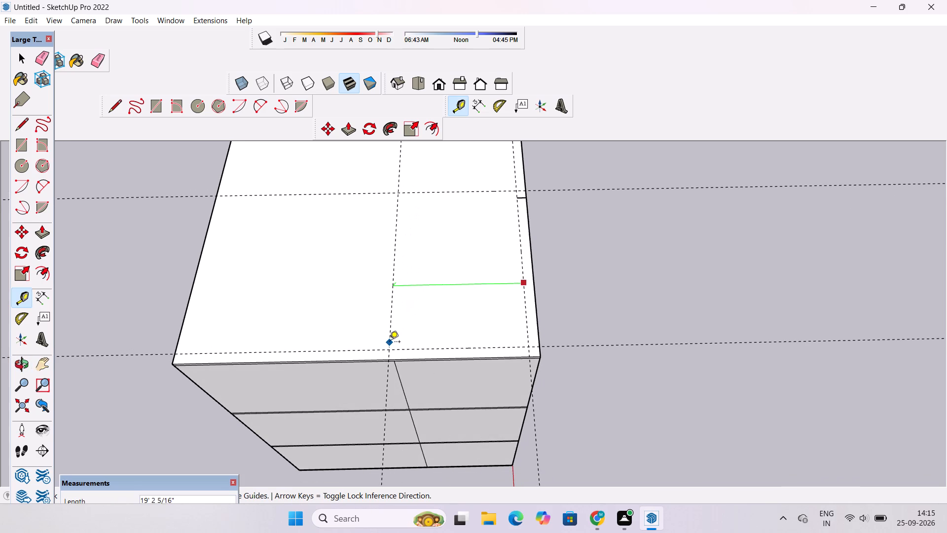
type("20'")
key("Return")
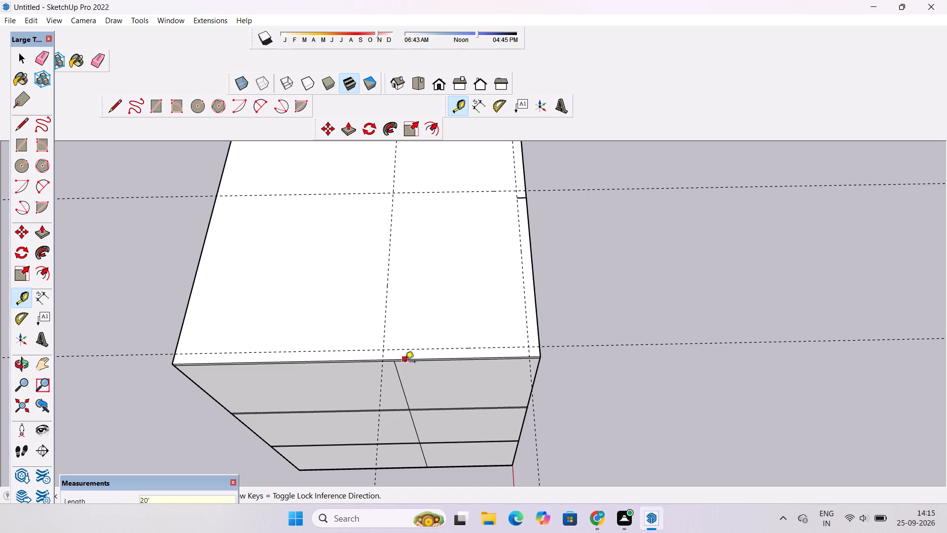
Place a parallel guide 1'6" from the 20' guide, on the side aligned with the wall's vertical dividing line.
scroll(405, 363, "down", 1)
key("o")
left_click_drag(412, 398, 399, 307)
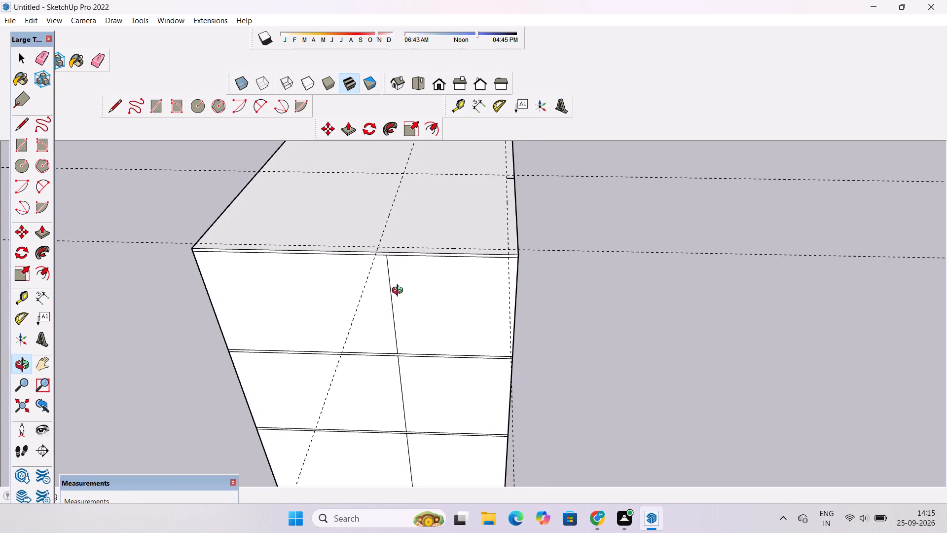
left_click_drag(407, 291, 415, 304)
left_click_drag(419, 316, 453, 385)
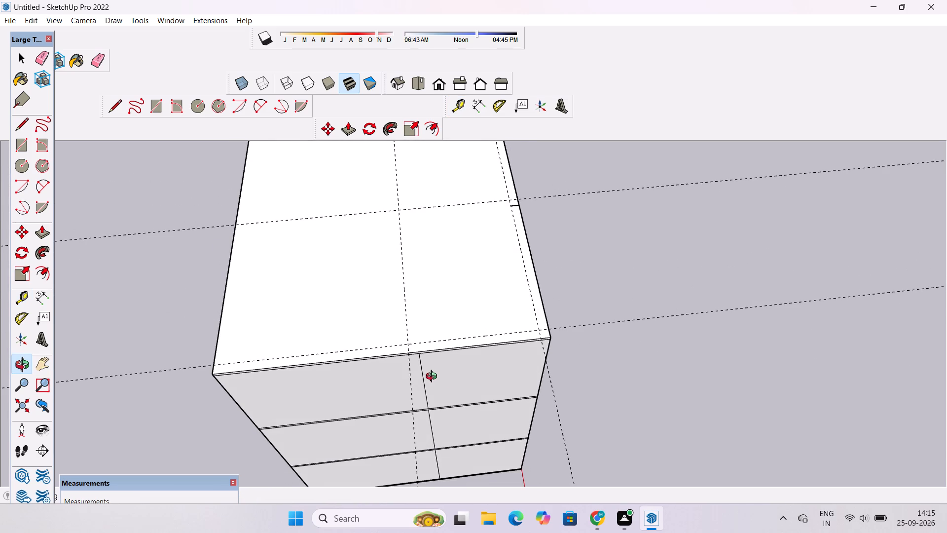
key("t")
left_click(407, 311)
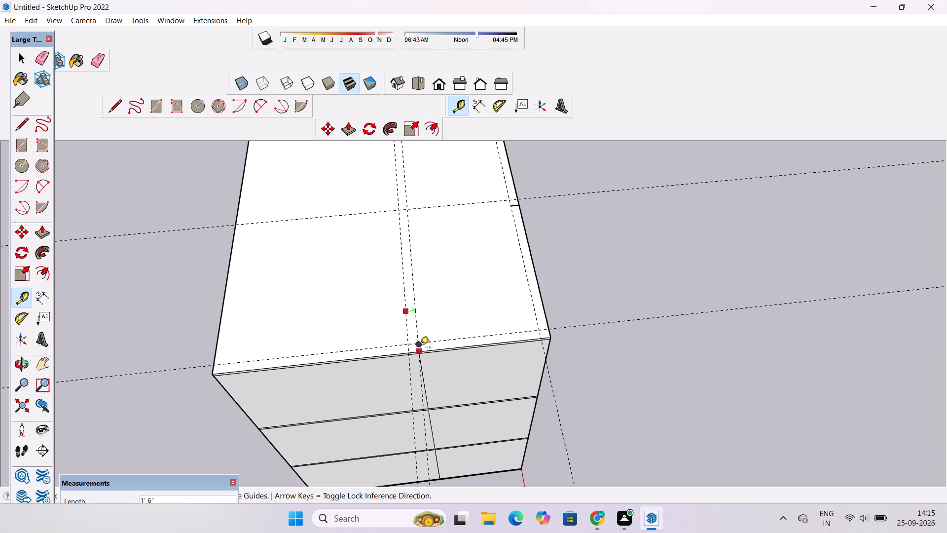
scroll(419, 349, "up", 5)
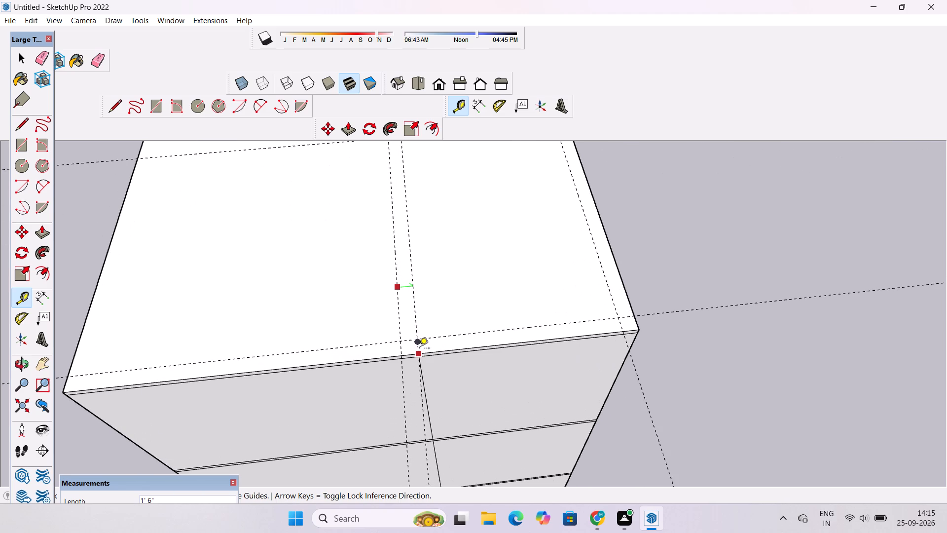
type("1'6\"")
key("Return")
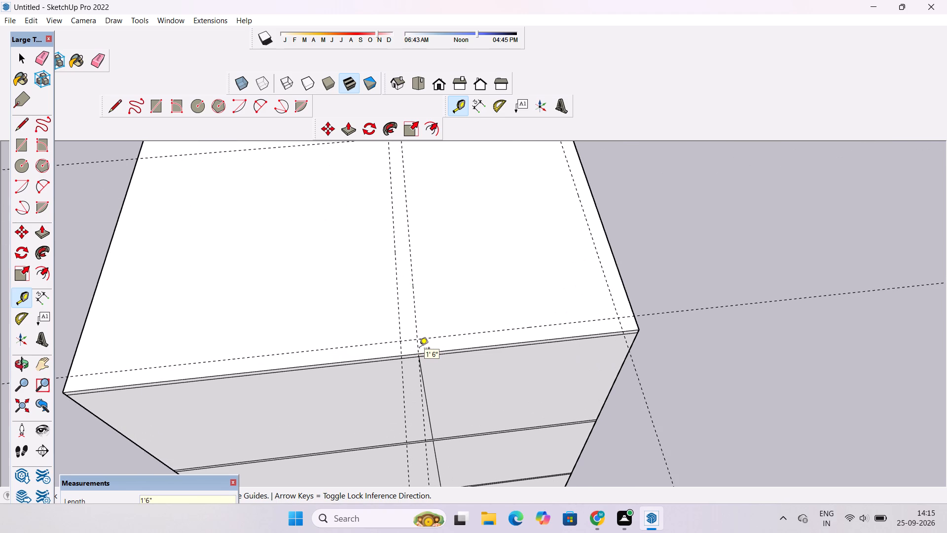
Examine the paired guides at the wall's dividing line and the L-shaped wall's corner from oblique angles.
key("o")
scroll(417, 350, "down", 3)
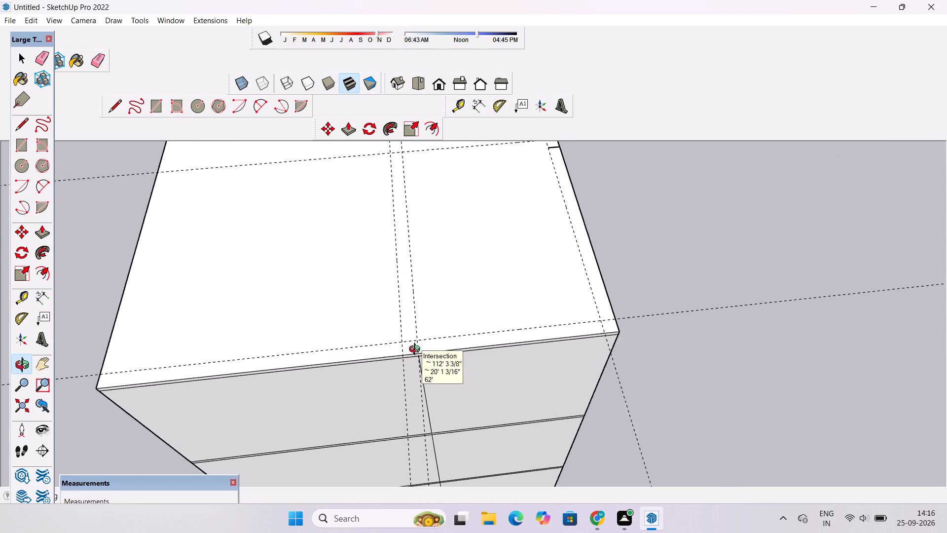
scroll(417, 350, "down", 4)
left_click_drag(496, 381, 378, 220)
scroll(376, 210, "up", 3)
left_click_drag(383, 222, 348, 330)
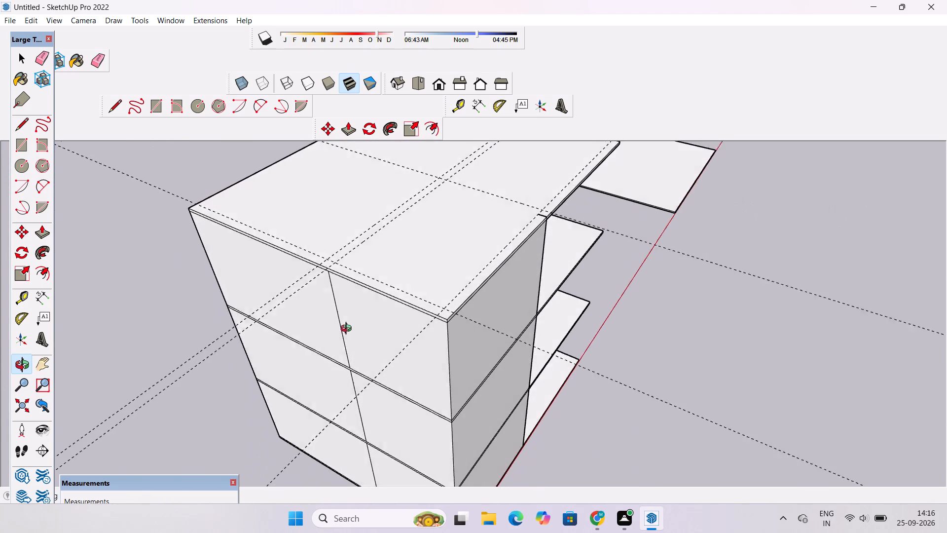
left_click_drag(348, 330, 344, 335)
scroll(340, 289, "up", 4)
scroll(294, 284, "up", 10)
scroll(292, 279, "down", 2)
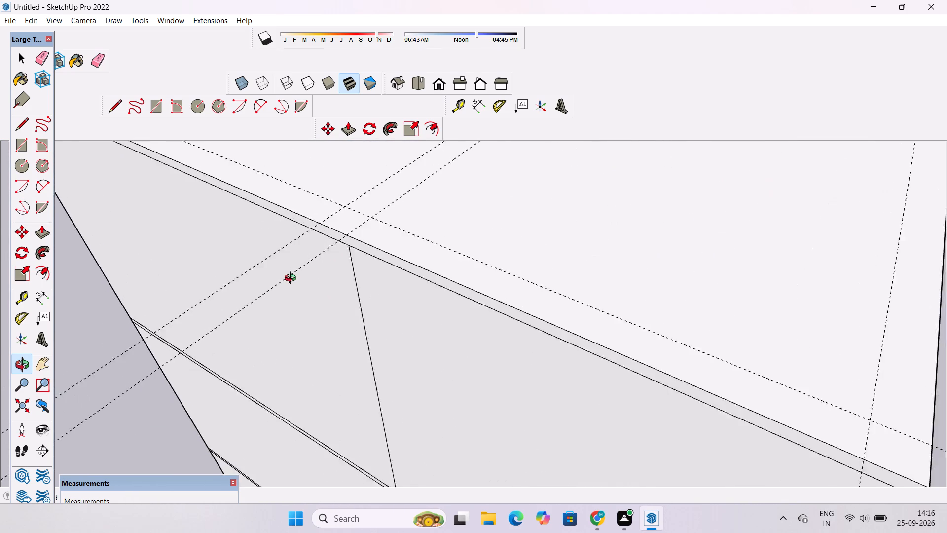
scroll(292, 279, "down", 14)
left_click_drag(503, 281, 455, 307)
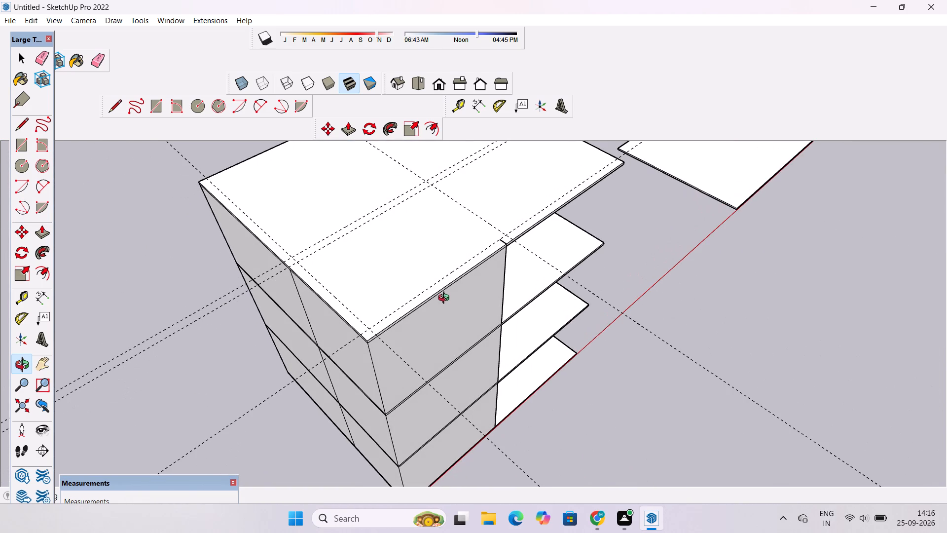
scroll(447, 275, "up", 1)
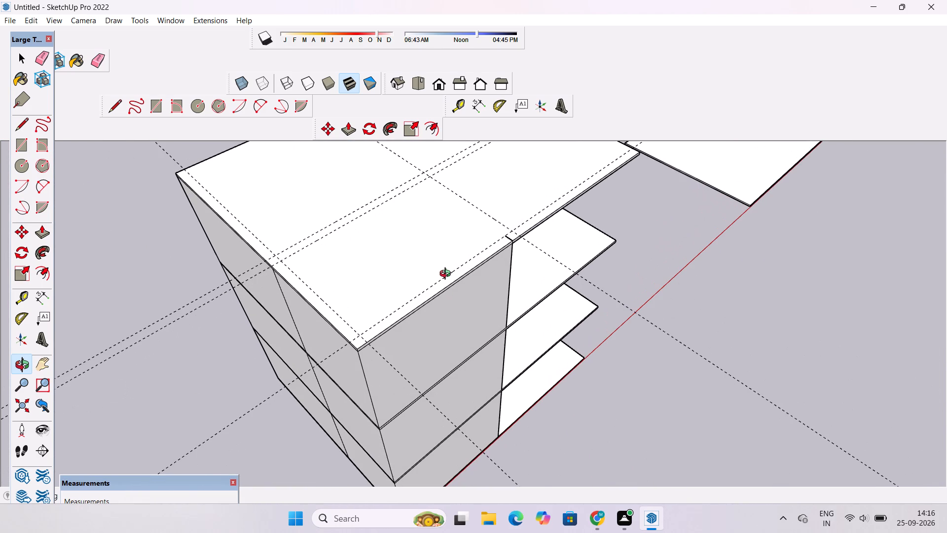
scroll(444, 278, "up", 3)
scroll(455, 276, "down", 5)
left_click_drag(500, 269, 480, 279)
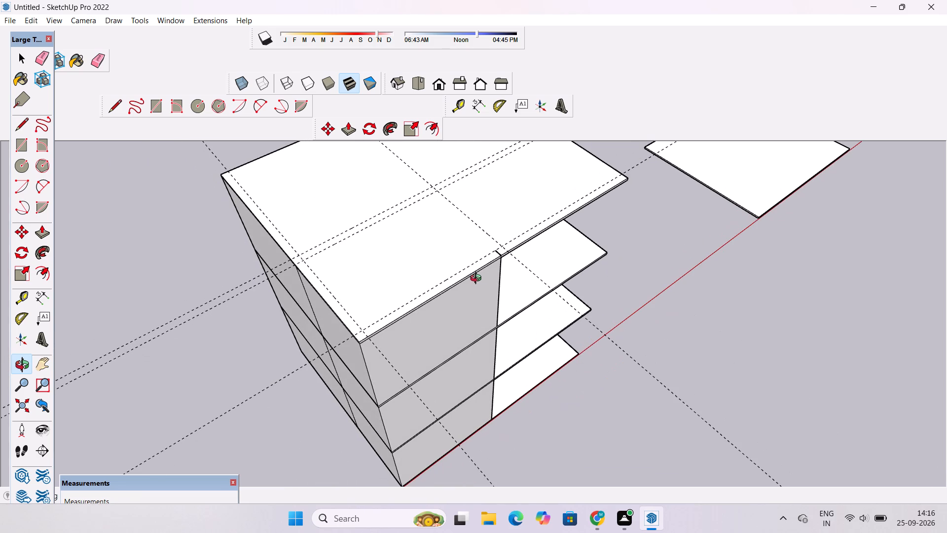
Draw the strip's inner lines on the top slab, 26' 6" from its end to the corner guide crossing and 20' to the farther paired guide.
left_click(109, 103)
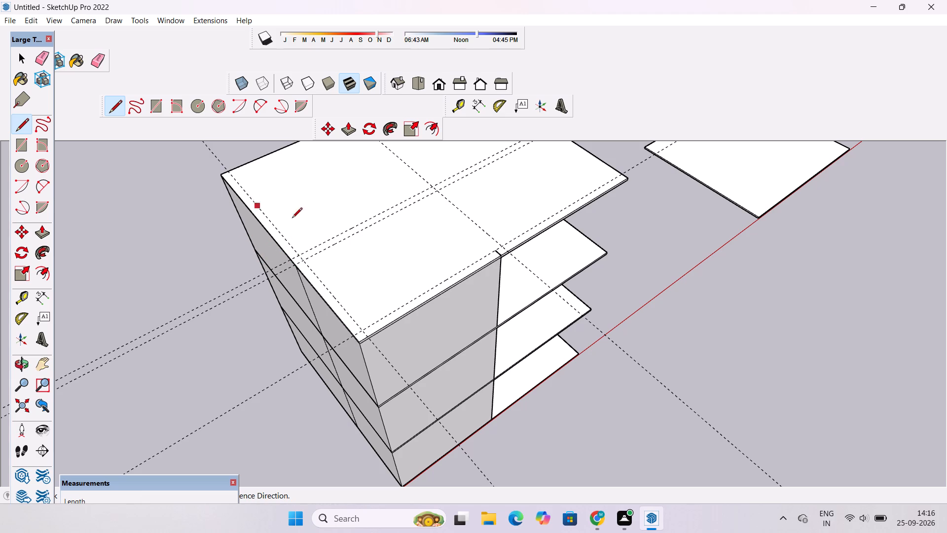
scroll(493, 249, "up", 8)
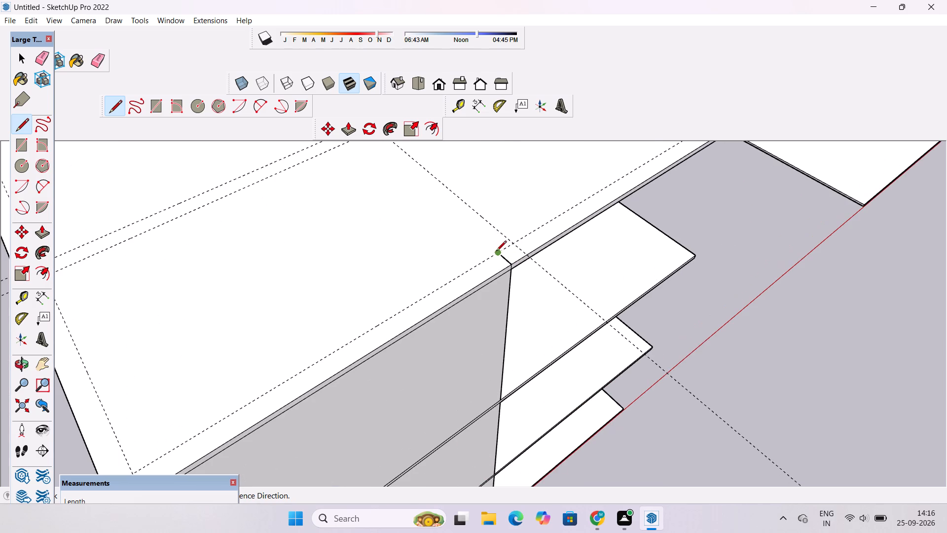
scroll(496, 253, "down", 3)
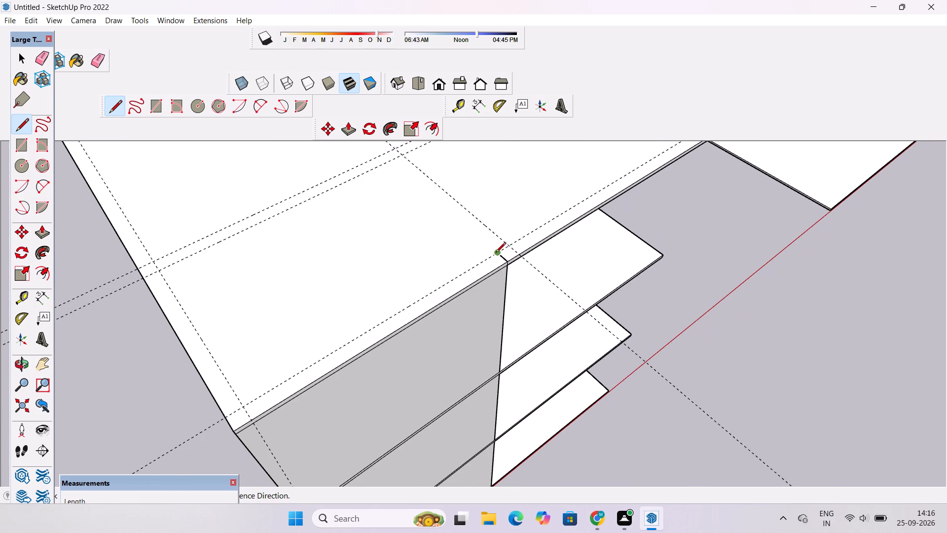
scroll(496, 253, "up", 1)
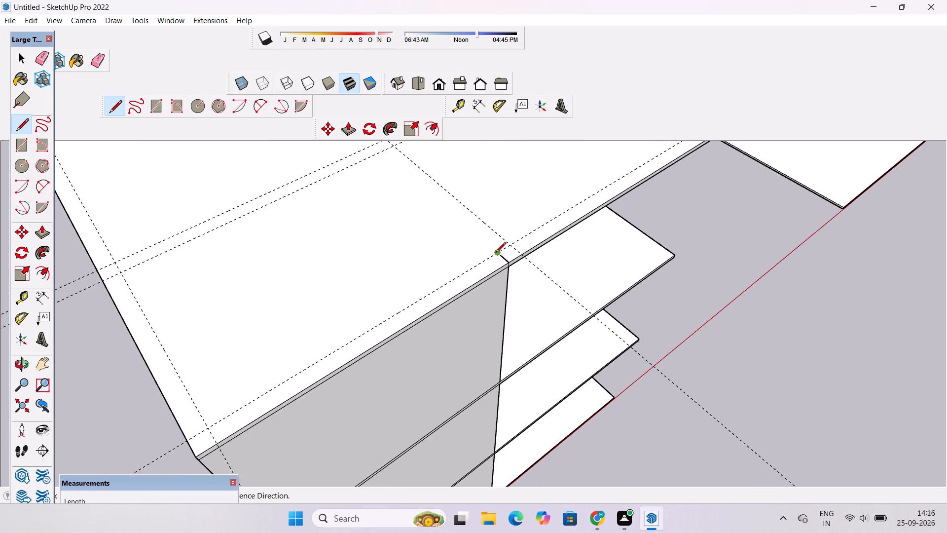
left_click(496, 253)
scroll(459, 269, "down", 6)
scroll(332, 351, "up", 3)
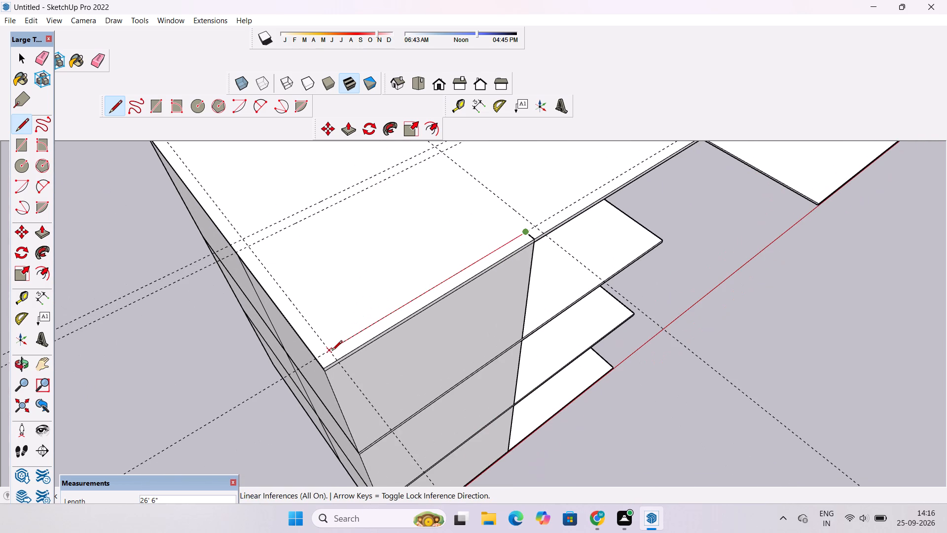
left_click(330, 352)
scroll(330, 352, "down", 3)
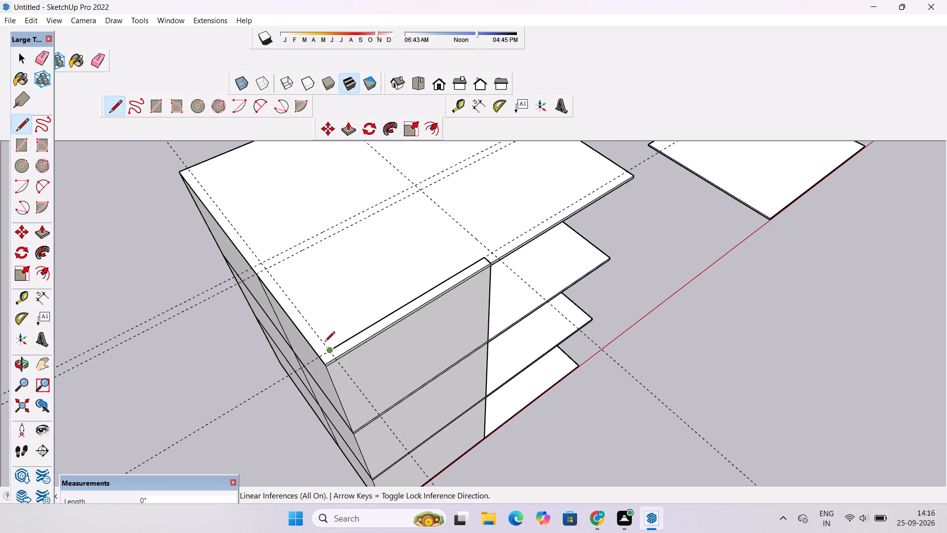
scroll(259, 257, "up", 4)
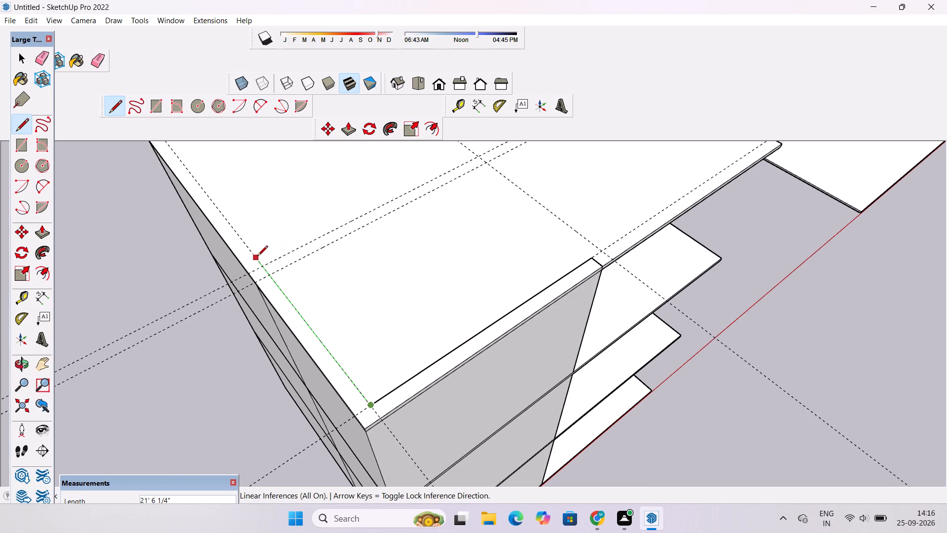
scroll(258, 276, "up", 2)
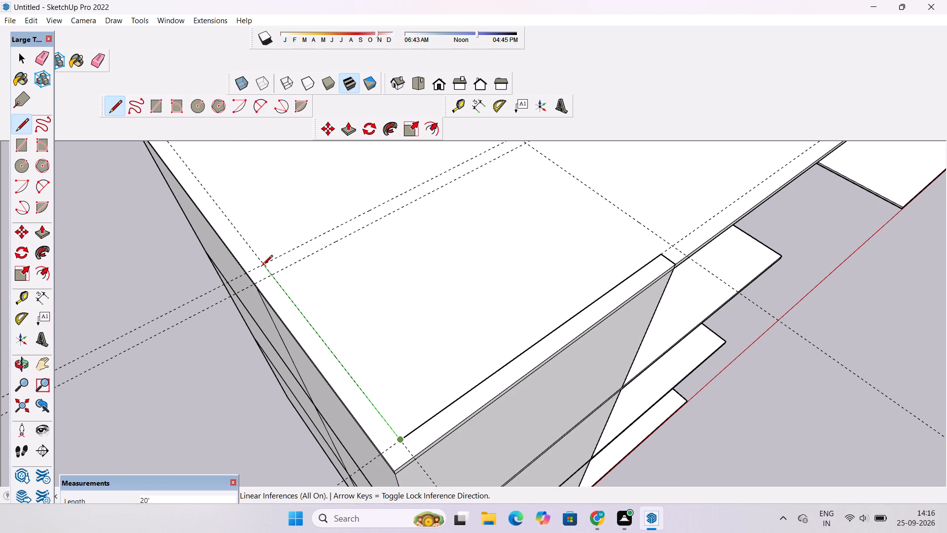
left_click(262, 266)
Outline the cross-wall strip along the paired guides, closing its end at the crossing guide, running 29' 6" back, and extending its other side to the slab edge.
scroll(277, 261, "down", 10)
scroll(379, 206, "up", 2)
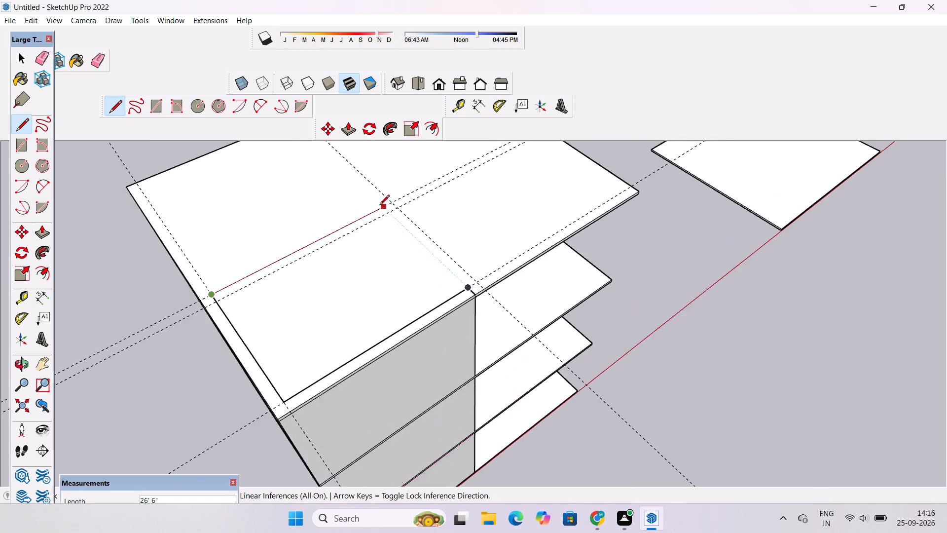
scroll(379, 206, "up", 7)
left_click(400, 200)
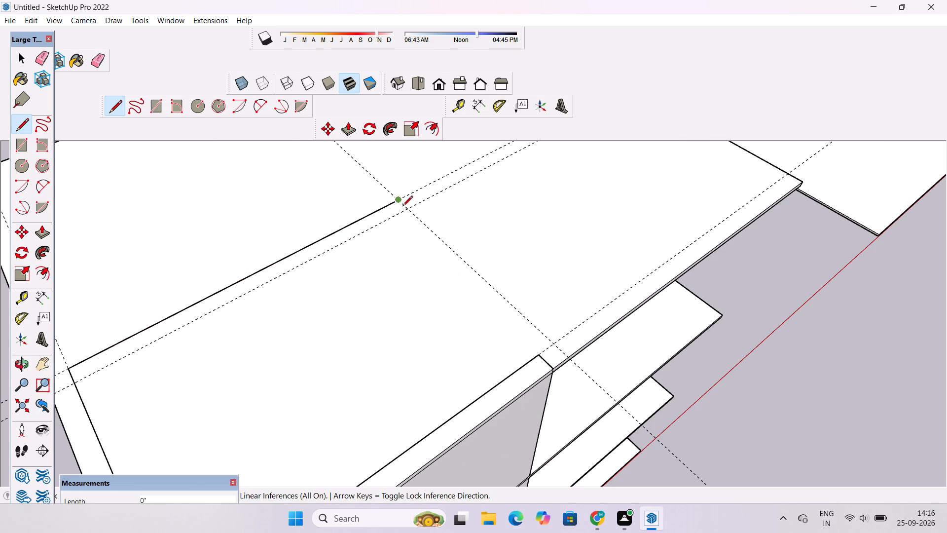
left_click(410, 211)
scroll(410, 210, "down", 4)
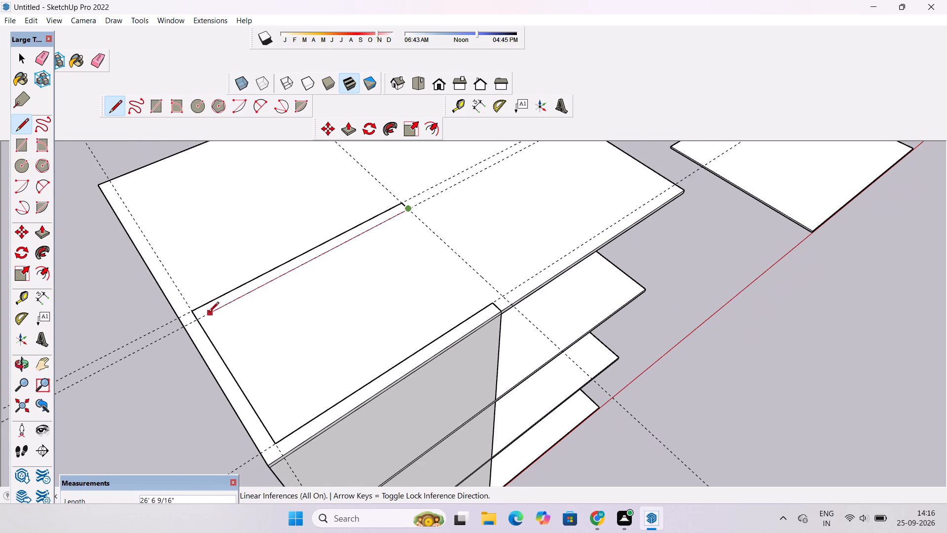
left_click(182, 329)
left_click(193, 311)
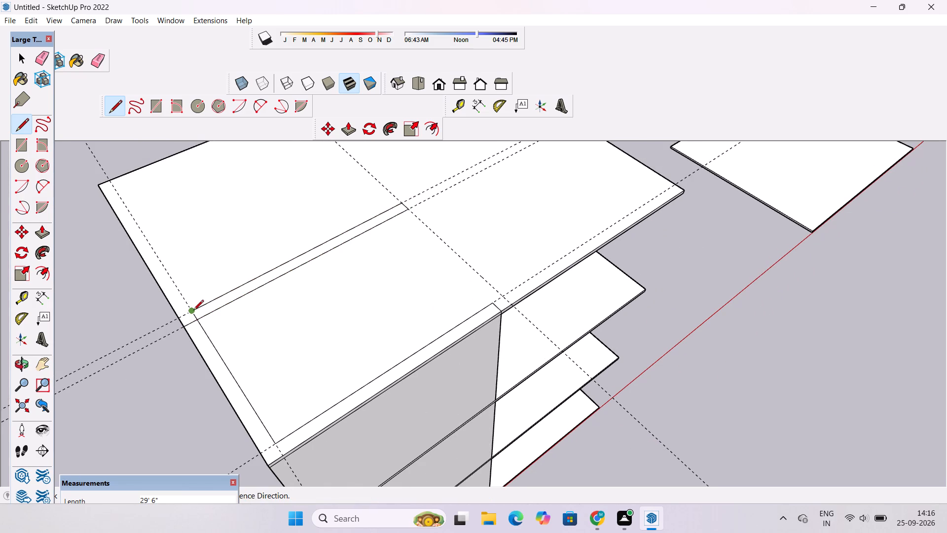
left_click(178, 317)
scroll(362, 300, "down", 1)
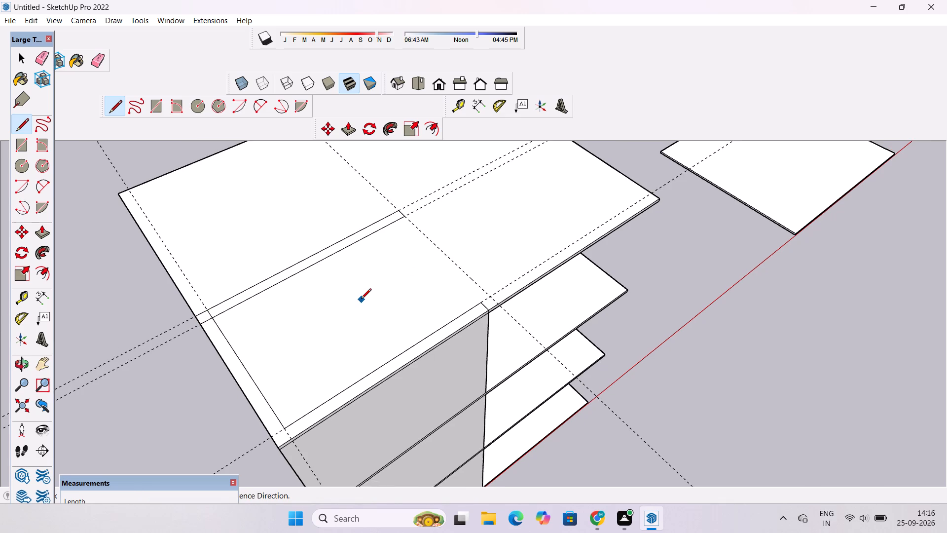
scroll(361, 300, "down", 4)
scroll(348, 304, "up", 2)
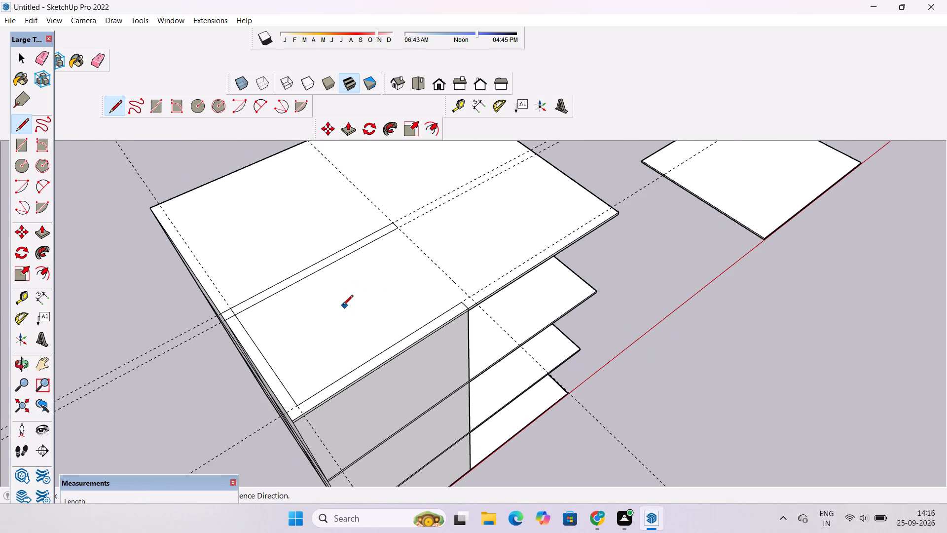
Erase all the construction guides crossing the top slab and running past the building.
scroll(343, 306, "down", 4)
scroll(386, 295, "up", 5)
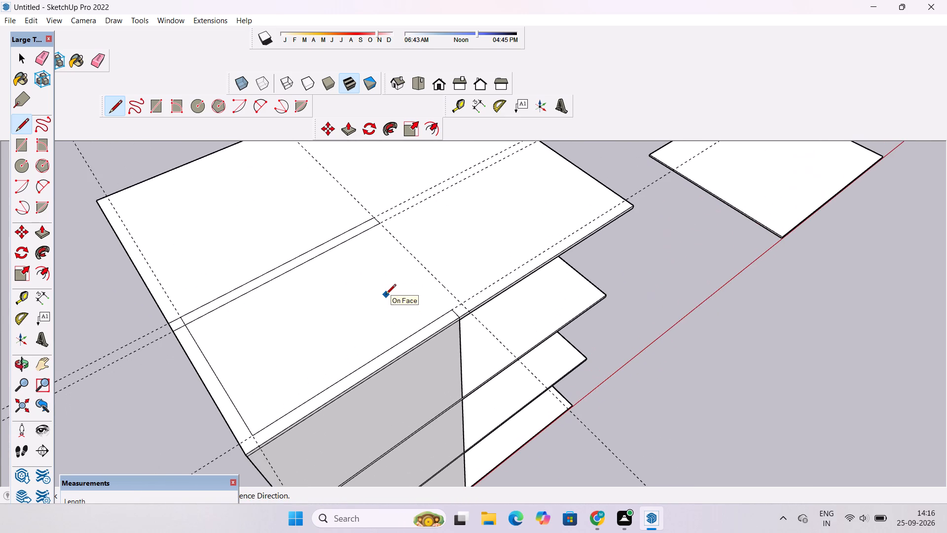
key("space")
type("e")
scroll(386, 295, "down", 4)
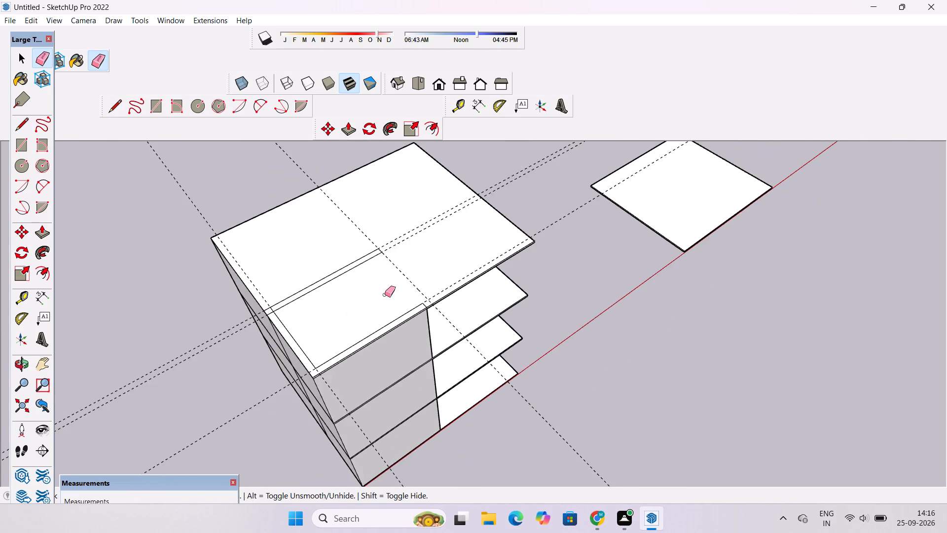
scroll(385, 295, "down", 6)
scroll(242, 271, "up", 4)
left_click_drag(255, 195, 231, 227)
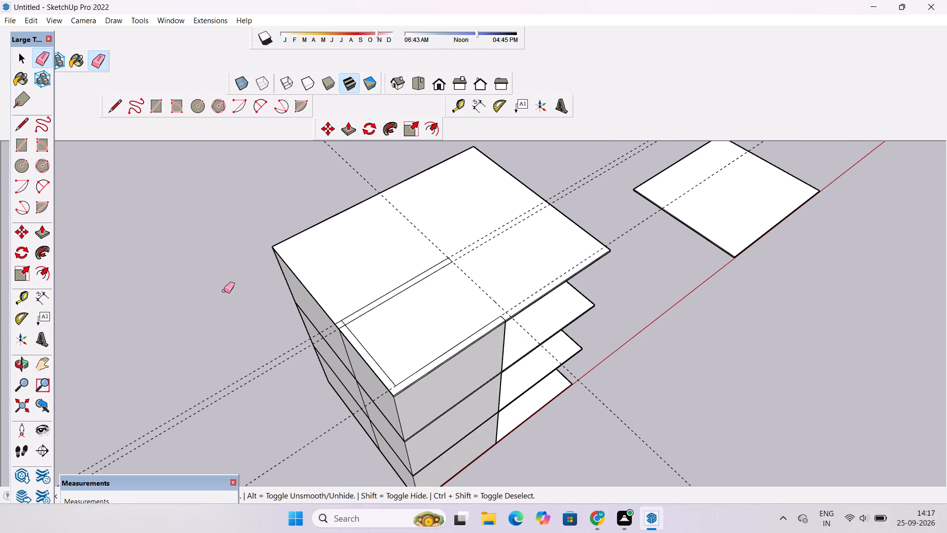
left_click_drag(225, 294, 255, 379)
scroll(221, 318, "down", 5)
left_click_drag(304, 187, 294, 208)
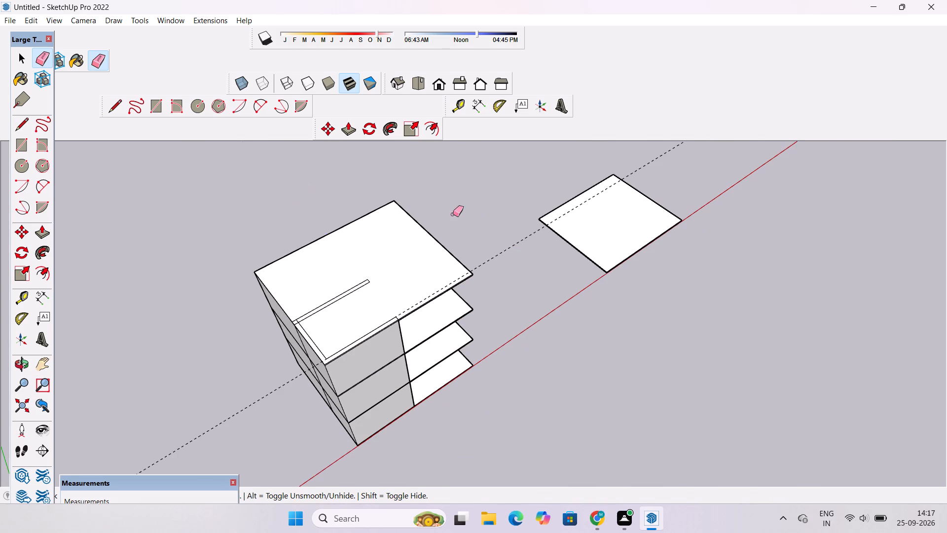
left_click_drag(494, 233, 515, 269)
Erase the short line segment across the junction of the cross-wall strip and the perimeter strip on the top slab.
scroll(490, 281, "up", 3)
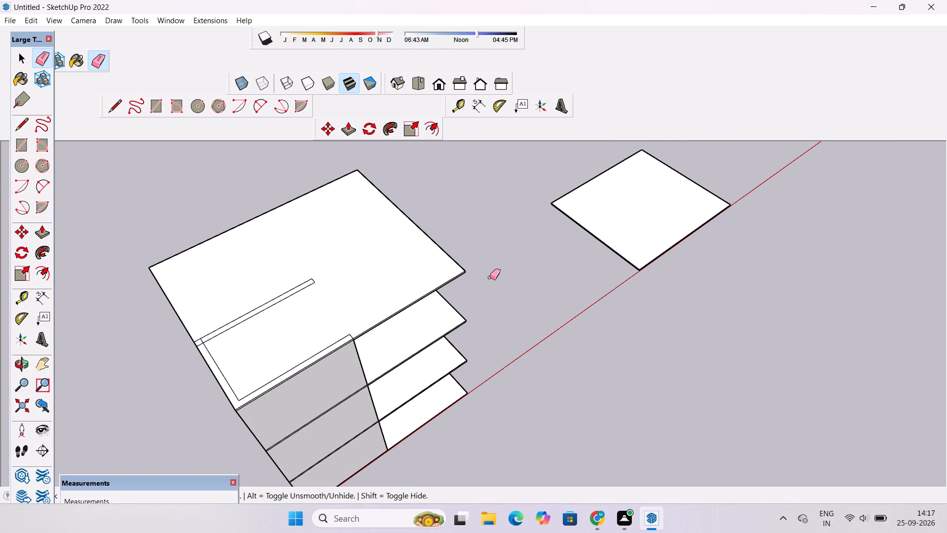
scroll(490, 277, "up", 3)
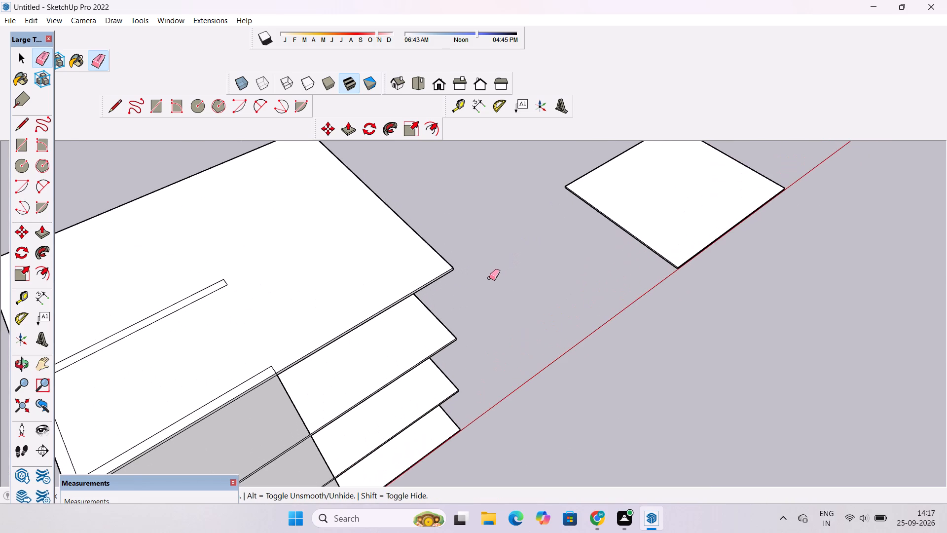
key("o")
scroll(489, 278, "down", 3)
left_click_drag(489, 278, 542, 280, "shift")
scroll(361, 349, "up", 3)
left_click_drag(410, 335, 447, 341)
left_click_drag(410, 378, 418, 344, "shift")
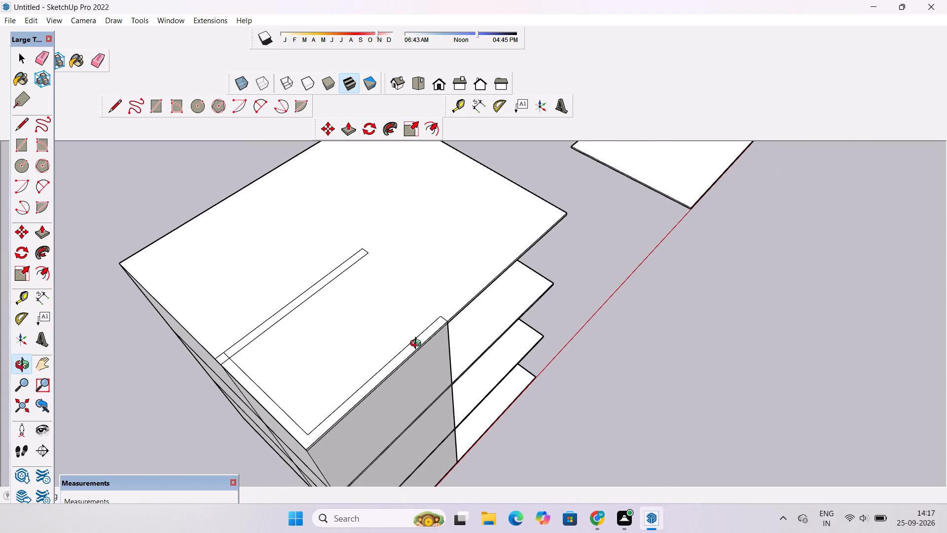
scroll(399, 352, "down", 4)
left_click_drag(346, 367, 400, 340, "shift")
scroll(319, 347, "up", 8)
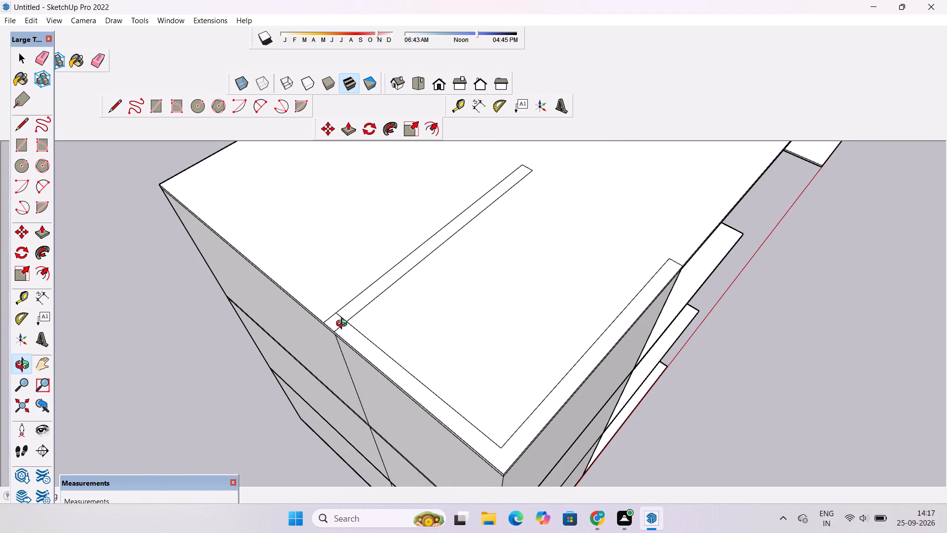
scroll(344, 325, "up", 3)
key("e")
left_click_drag(348, 310, 342, 326)
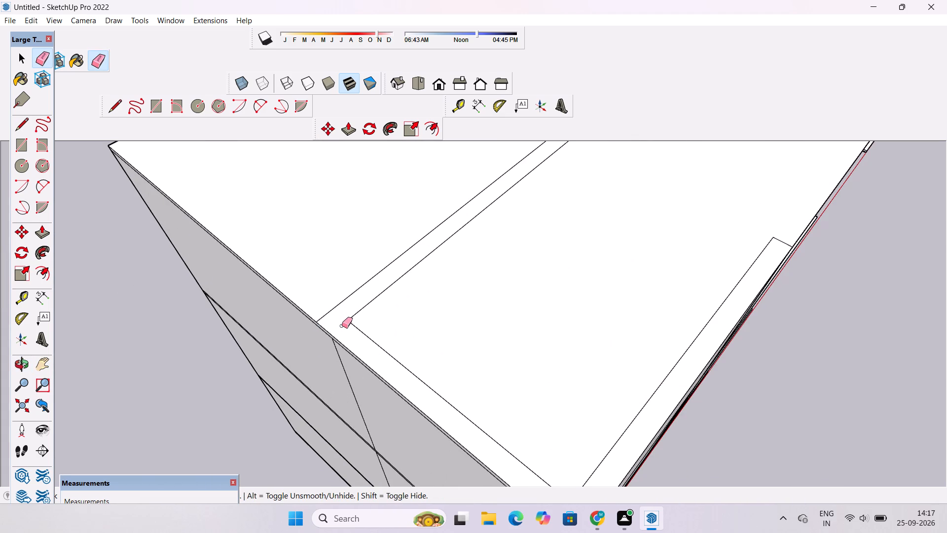
Examine the joined perimeter and cross-wall strips on the top slab from several oblique angles.
key("o")
scroll(341, 327, "down", 5)
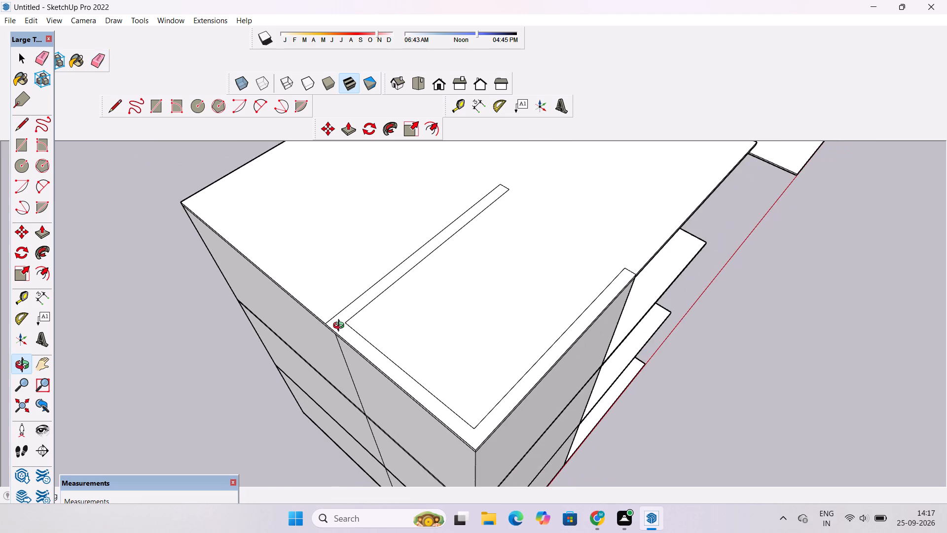
scroll(343, 326, "down", 3)
left_click_drag(363, 318, 373, 329, "shift")
scroll(373, 329, "up", 1)
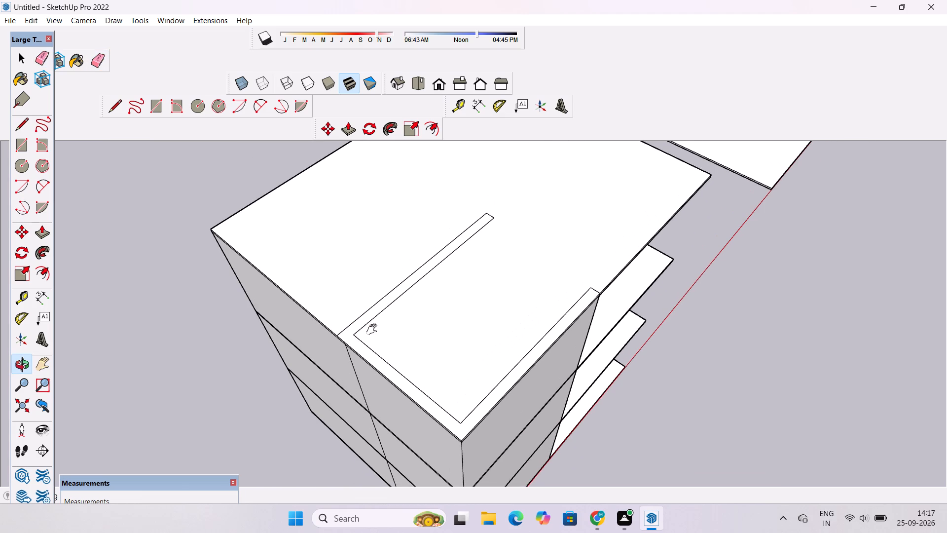
scroll(374, 330, "down", 2)
left_click_drag(444, 317, 416, 307)
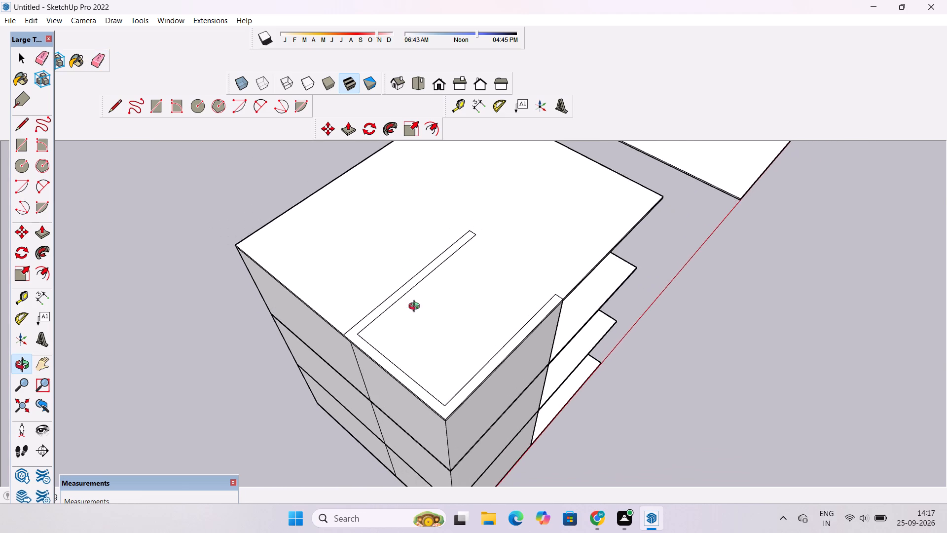
left_click_drag(416, 307, 325, 269)
left_click_drag(399, 275, 416, 266, "shift")
left_click_drag(417, 275, 420, 294)
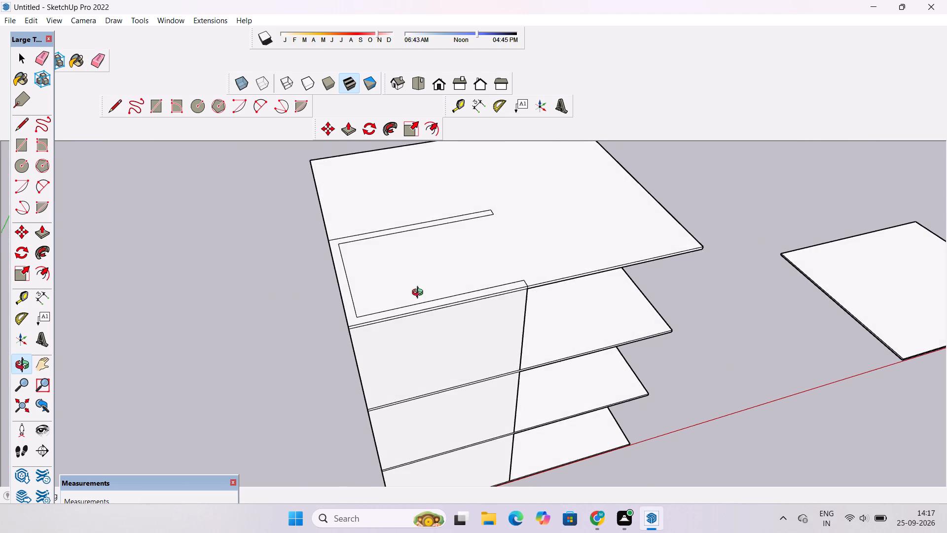
left_click_drag(420, 294, 420, 296)
scroll(420, 297, "up", 3)
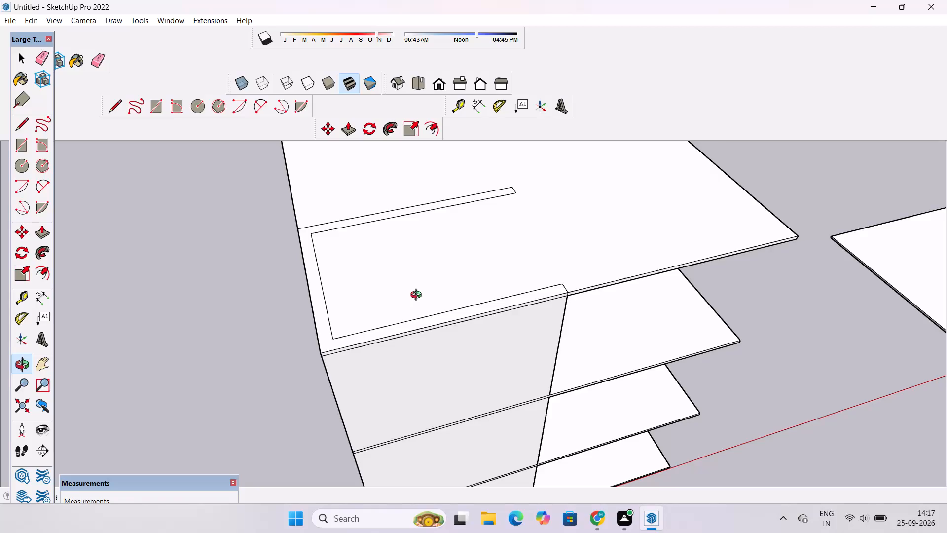
left_click_drag(418, 296, 399, 296, "shift")
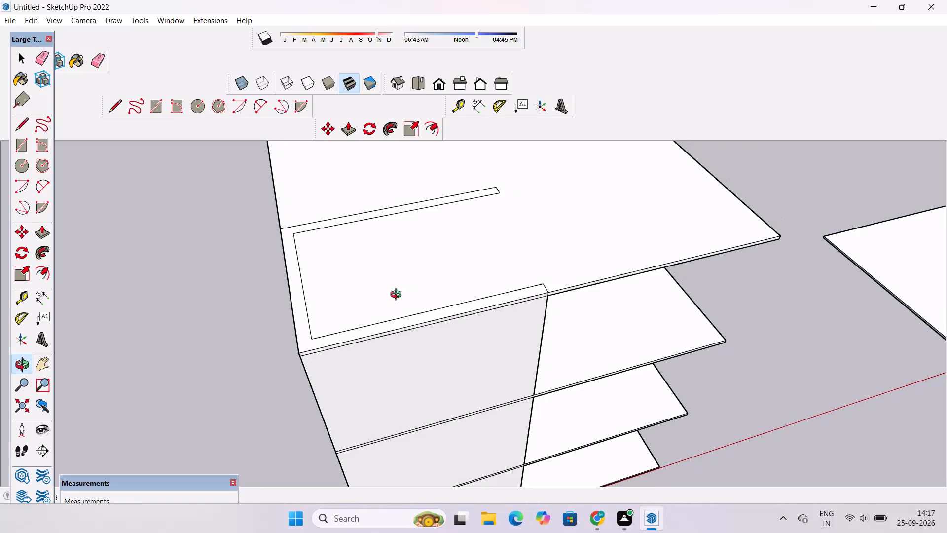
left_click_drag(401, 294, 397, 293, "shift")
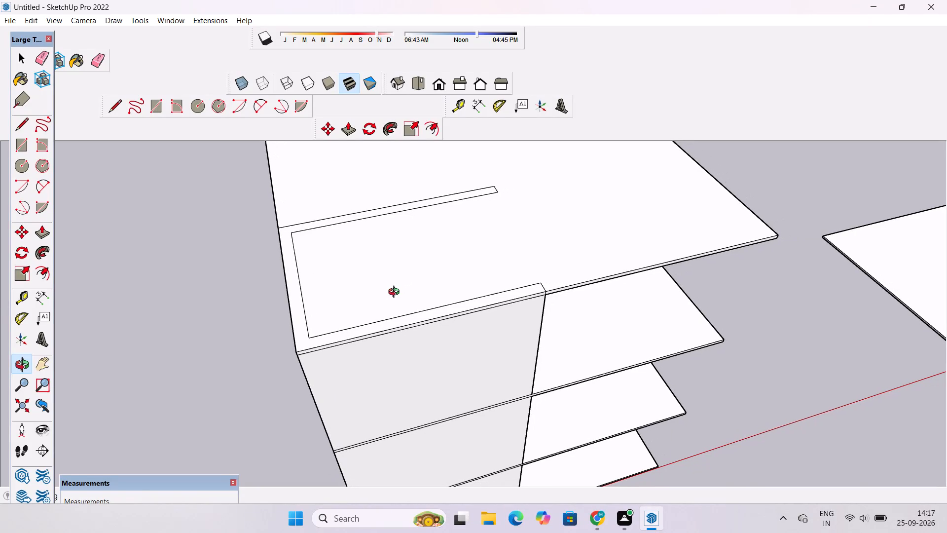
scroll(395, 300, "up", 3)
scroll(395, 300, "down", 3)
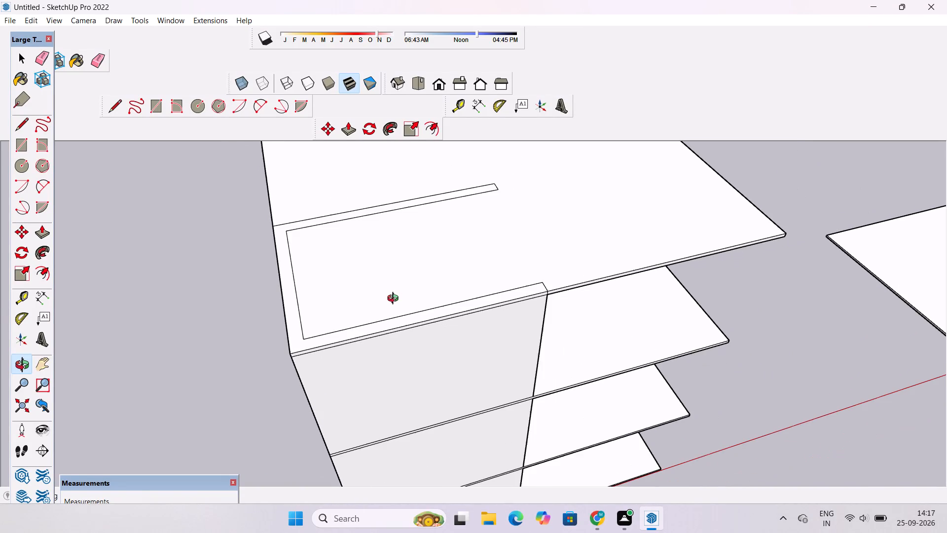
left_click_drag(406, 299, 392, 309, "shift")
left_click(367, 300)
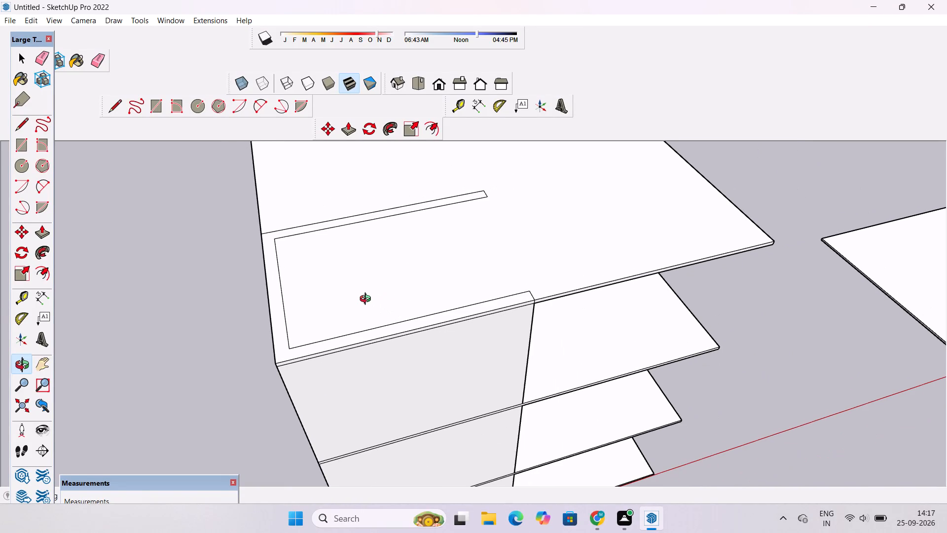
scroll(367, 306, "down", 2)
left_click_drag(368, 305, 357, 346)
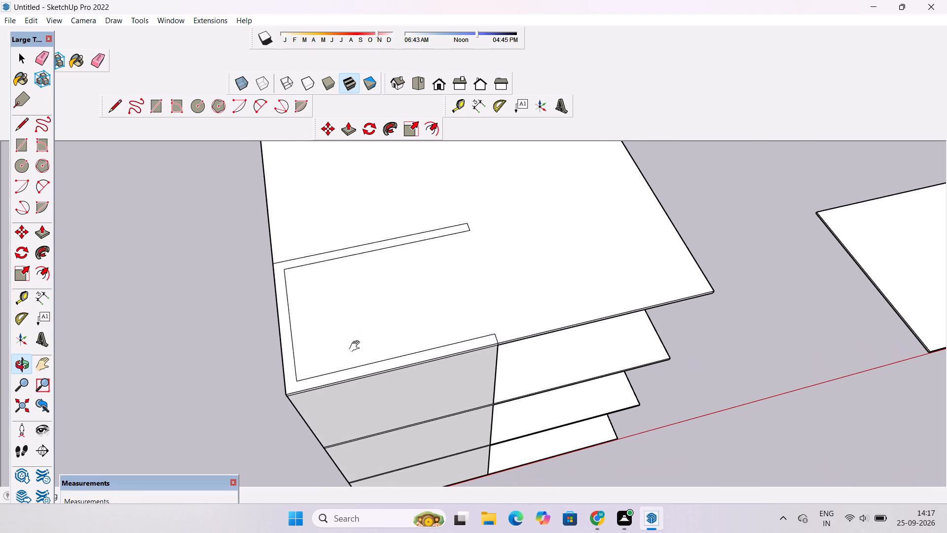
left_click_drag(357, 346, 363, 338)
Place a parallel guide 20' from the short inner line that joins the perimeter and cross-wall strips on the top slab.
key("t")
scroll(316, 314, "down", 3)
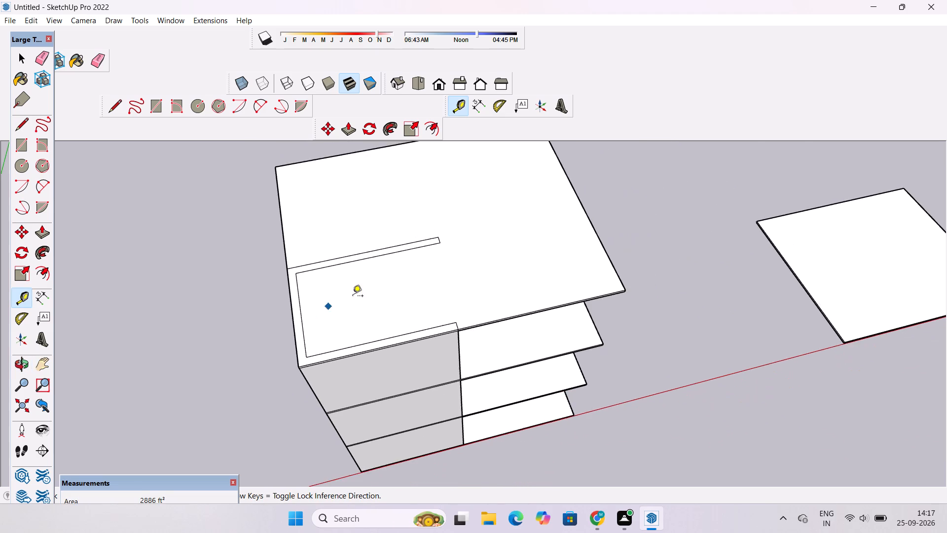
scroll(430, 265, "up", 3)
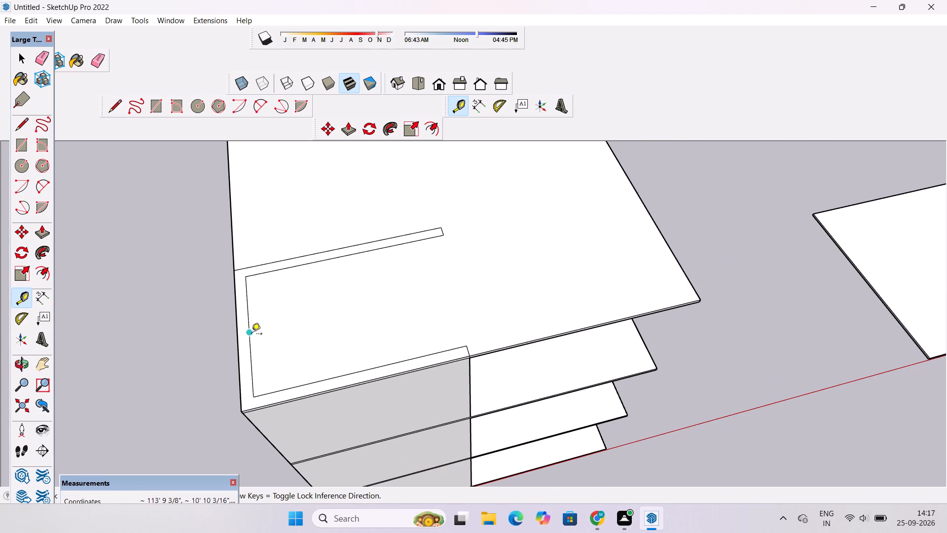
left_click(251, 334)
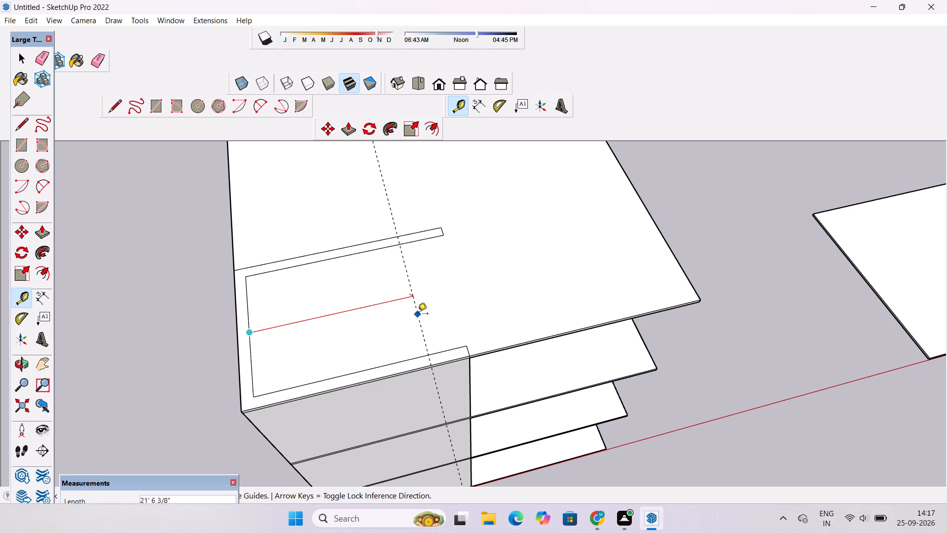
type("20'")
key("Return")
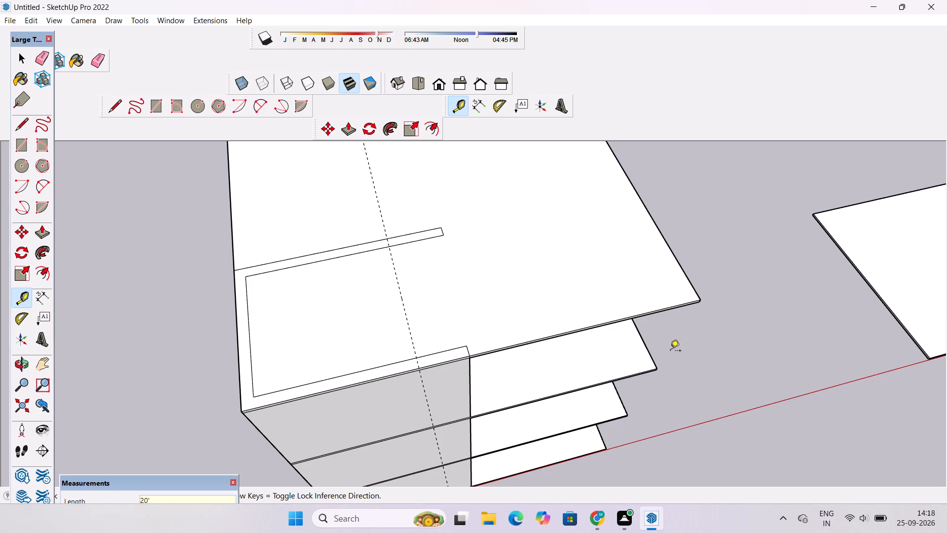
Place a second parallel guide 1' from the 20' guide, on the side facing the strips' short inner line.
left_click(397, 275)
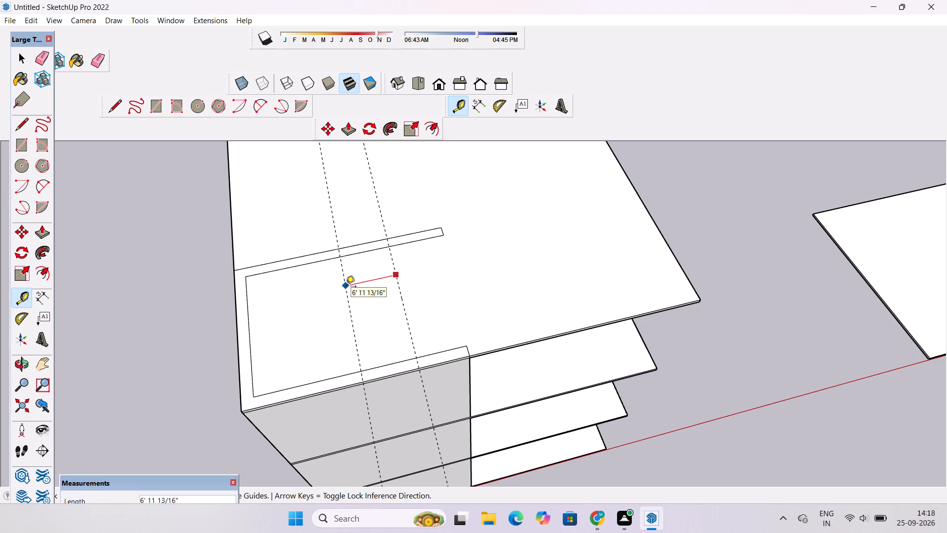
type("1'")
key("Return")
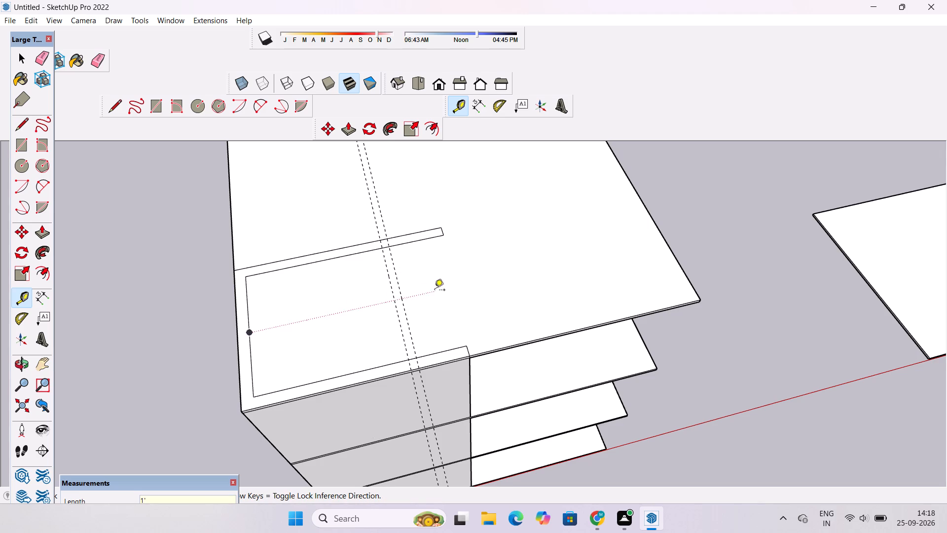
Draw a 1' by 21'6" rectangle between the two guides, from the cross-wall strip's far edge to the top slab's front edge.
scroll(382, 322, "down", 5)
scroll(384, 275, "up", 4)
scroll(379, 274, "down", 4)
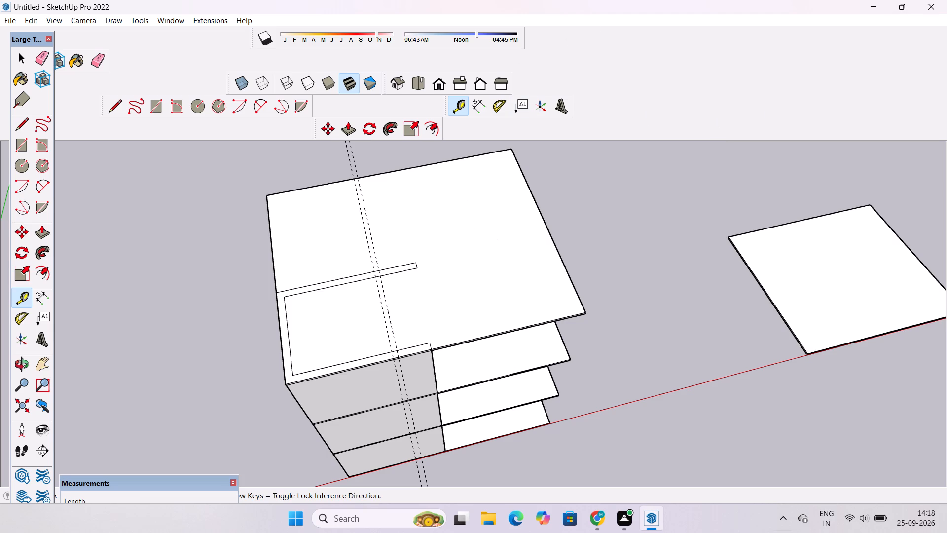
left_click(152, 102)
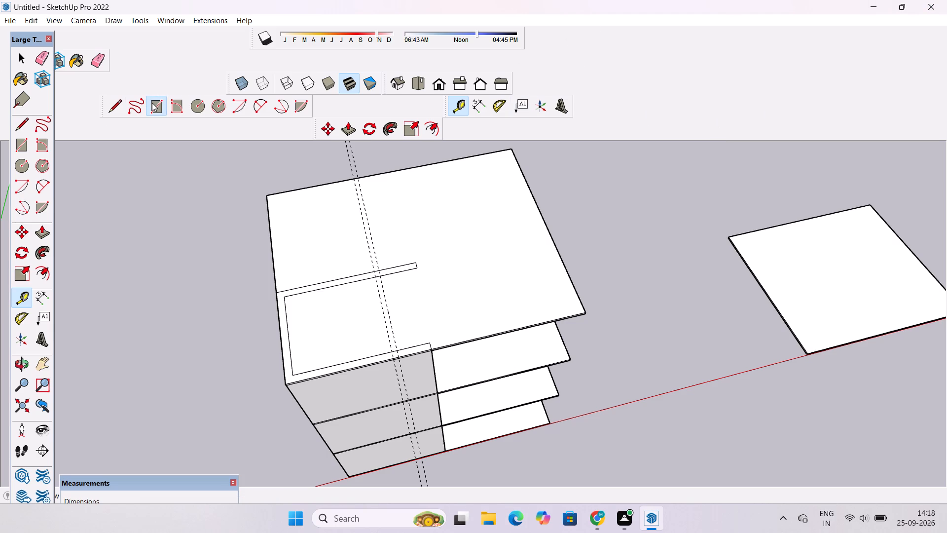
scroll(136, 148, "down", 3)
scroll(339, 266, "up", 2)
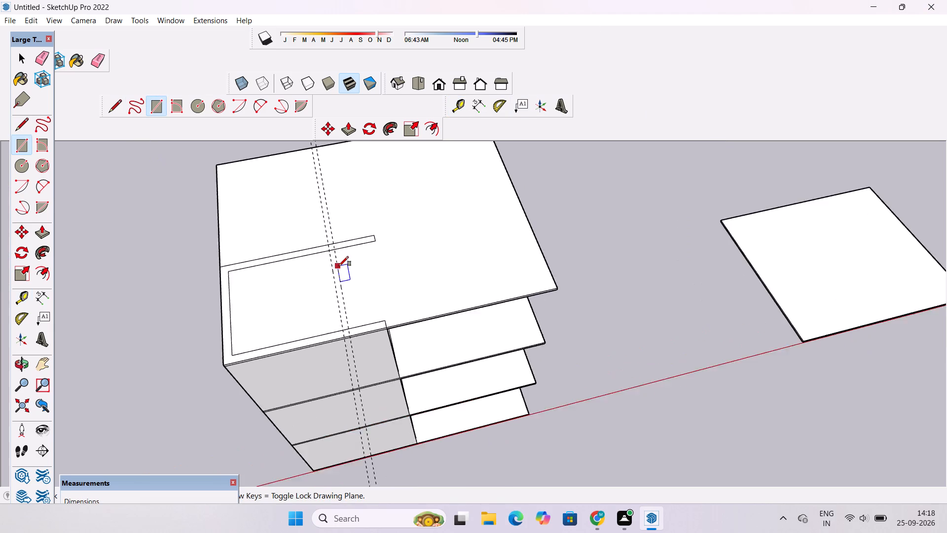
scroll(339, 266, "up", 10)
left_click(318, 226)
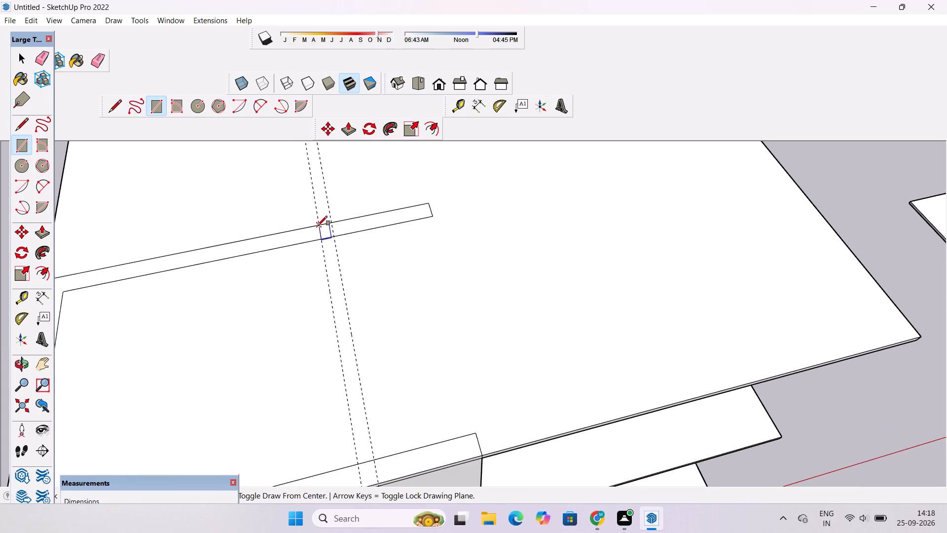
scroll(347, 288, "down", 4)
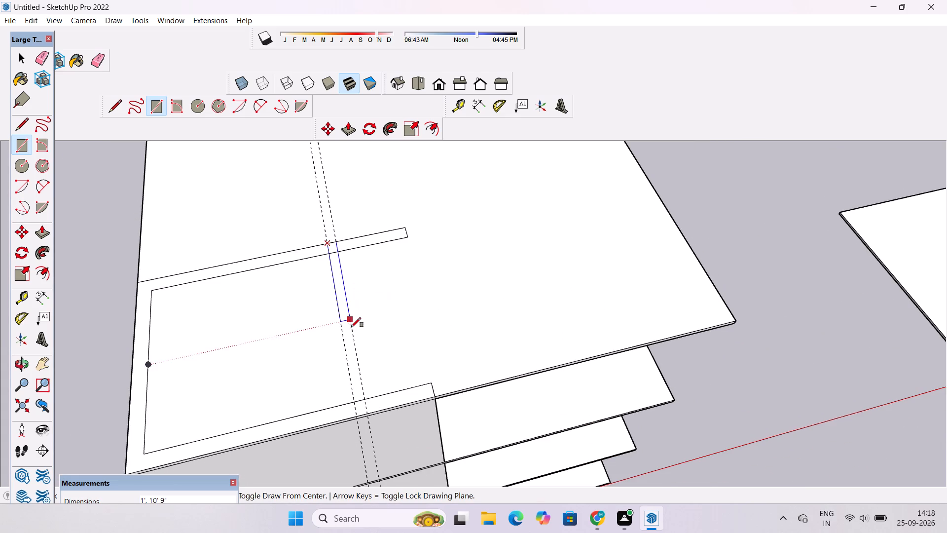
scroll(353, 413, "up", 5)
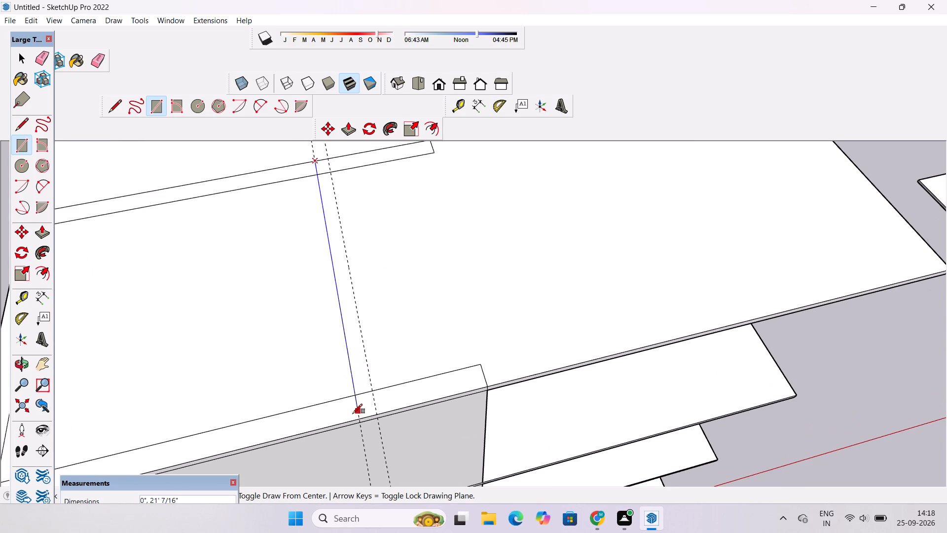
scroll(379, 430, "up", 3)
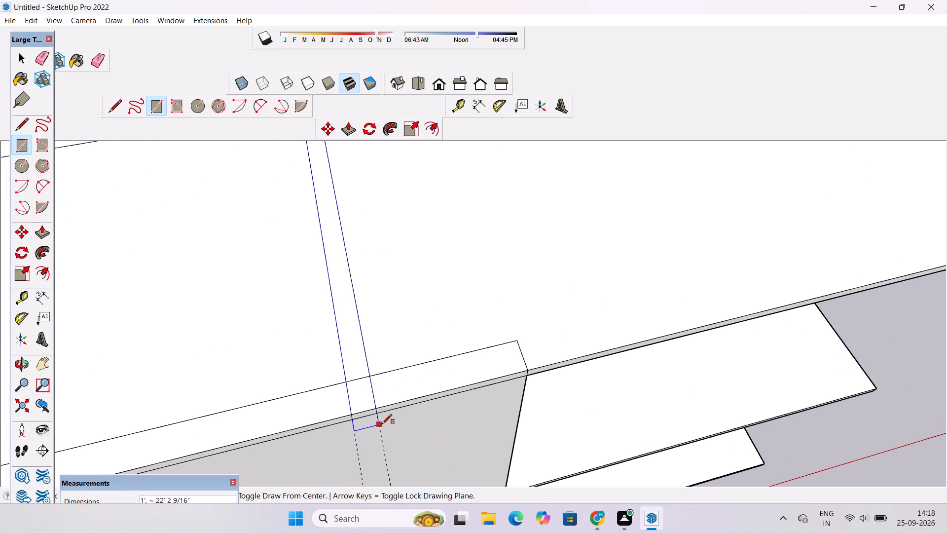
scroll(370, 420, "up", 2)
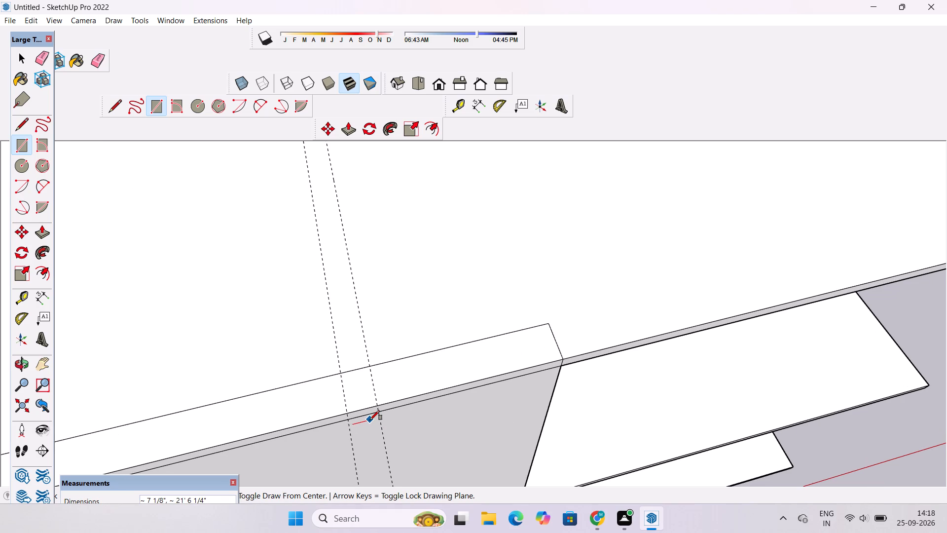
scroll(370, 420, "up", 1)
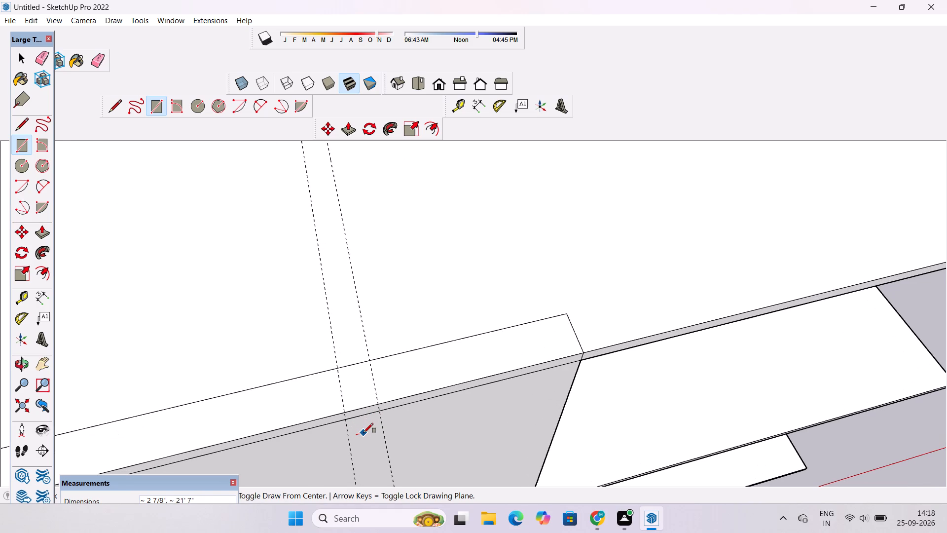
scroll(364, 433, "down", 1)
scroll(364, 433, "up", 1)
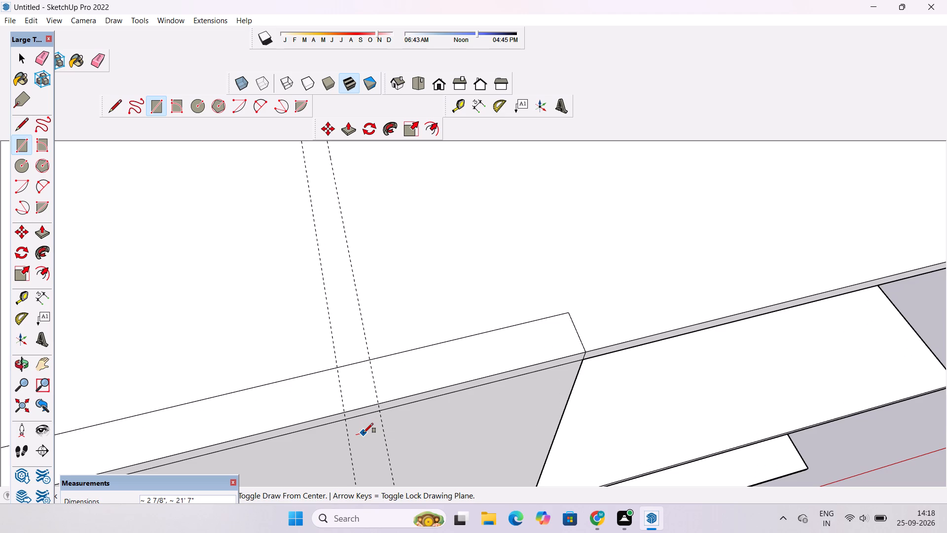
left_click(377, 405)
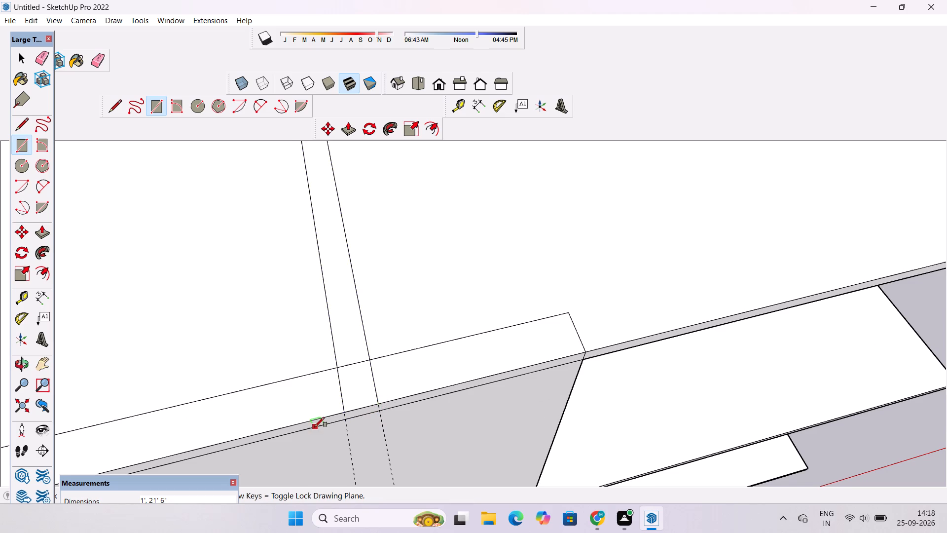
Erase the two parallel guides crossing the top slab.
scroll(315, 427, "down", 19)
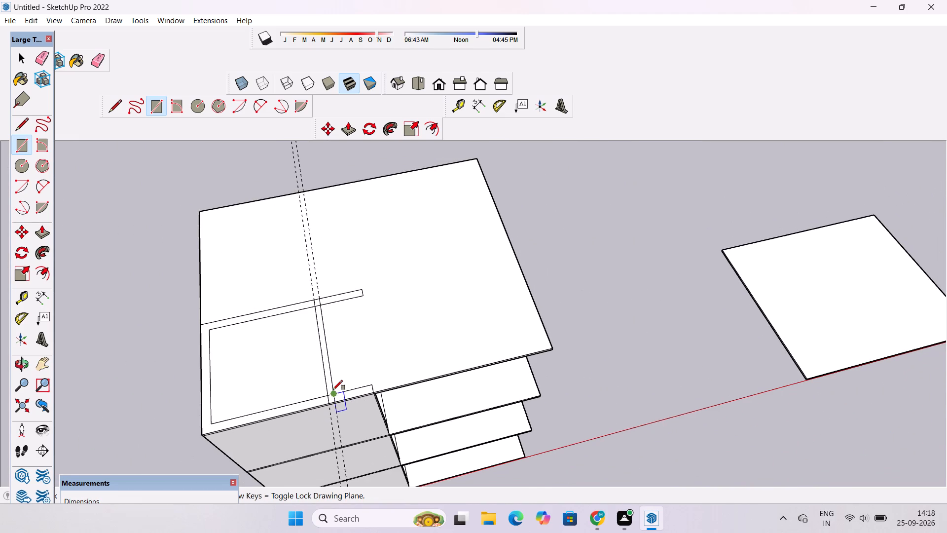
scroll(333, 390, "up", 2)
key("space")
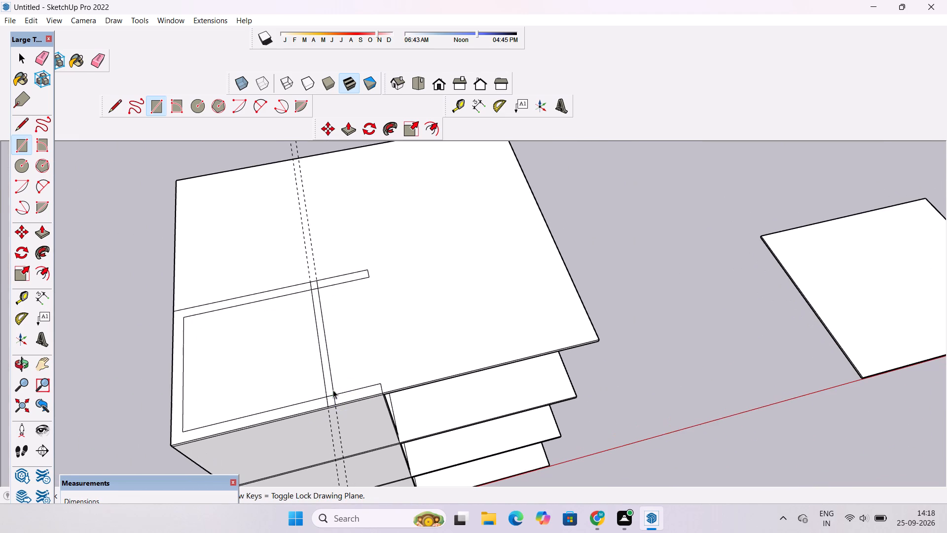
type("e")
scroll(333, 390, "down", 7)
left_click_drag(297, 187, 308, 206)
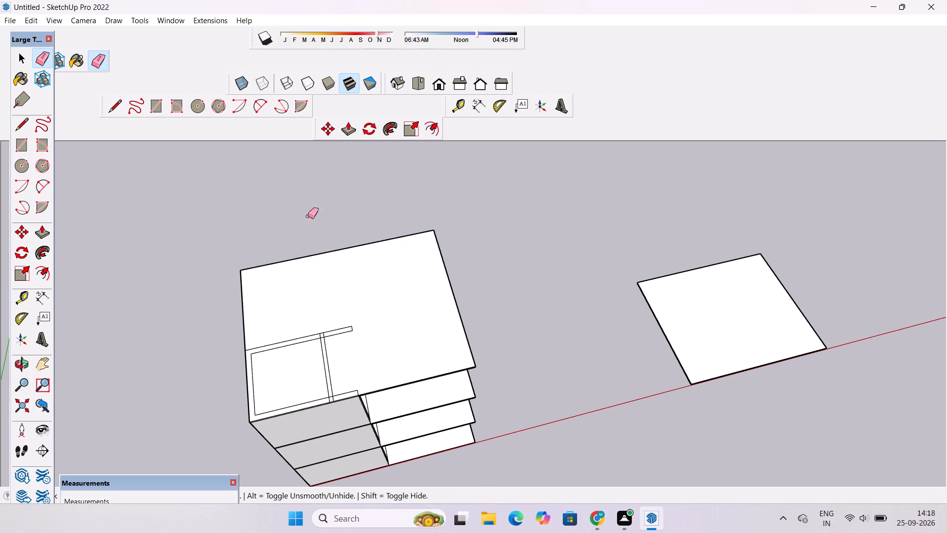
Examine the stacked building from several oblique and low angles, checking the top slab's wall strips and the open floors beside the walls.
left_click(13, 364)
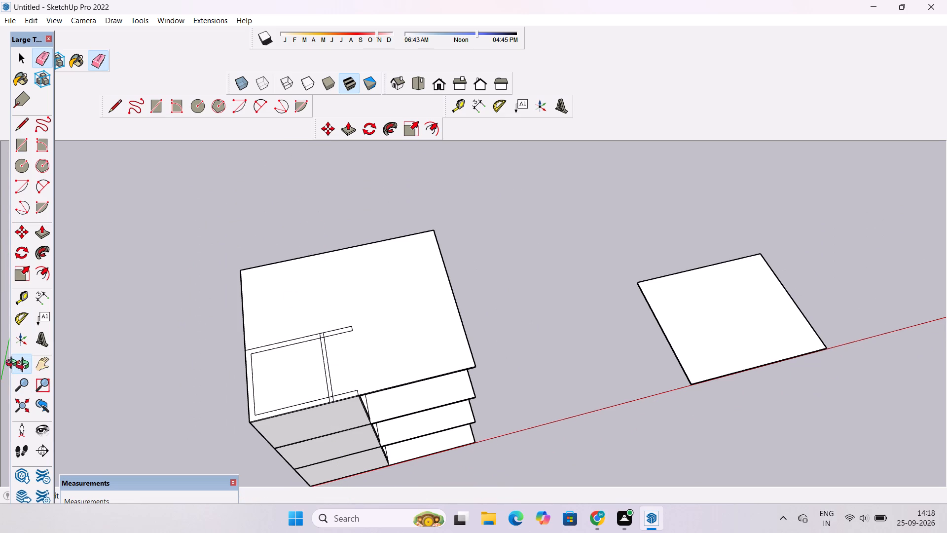
left_click_drag(175, 393, 174, 353)
scroll(177, 342, "down", 3)
left_click_drag(316, 362, 296, 346)
left_click_drag(319, 336, 429, 319, "shift")
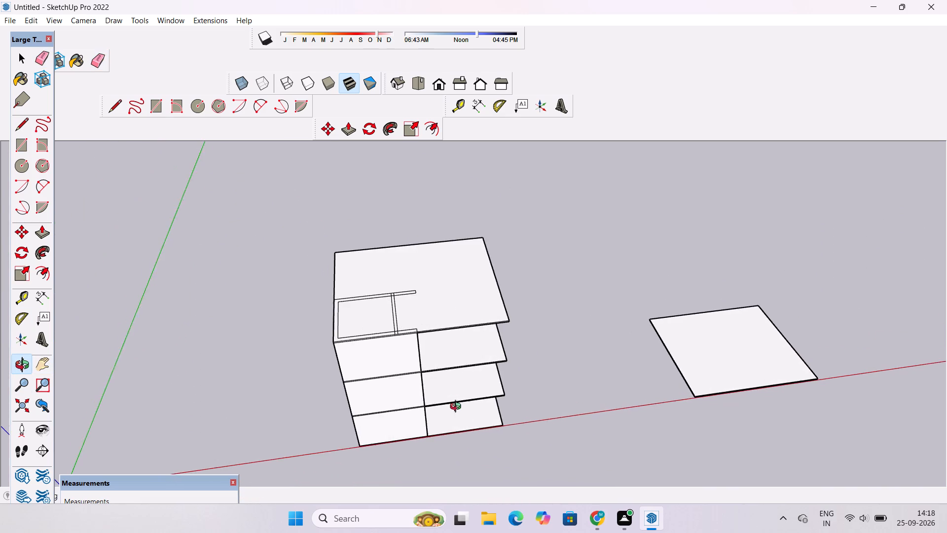
left_click_drag(451, 395, 440, 353)
left_click_drag(435, 353, 404, 352, "shift")
scroll(382, 344, "down", 1)
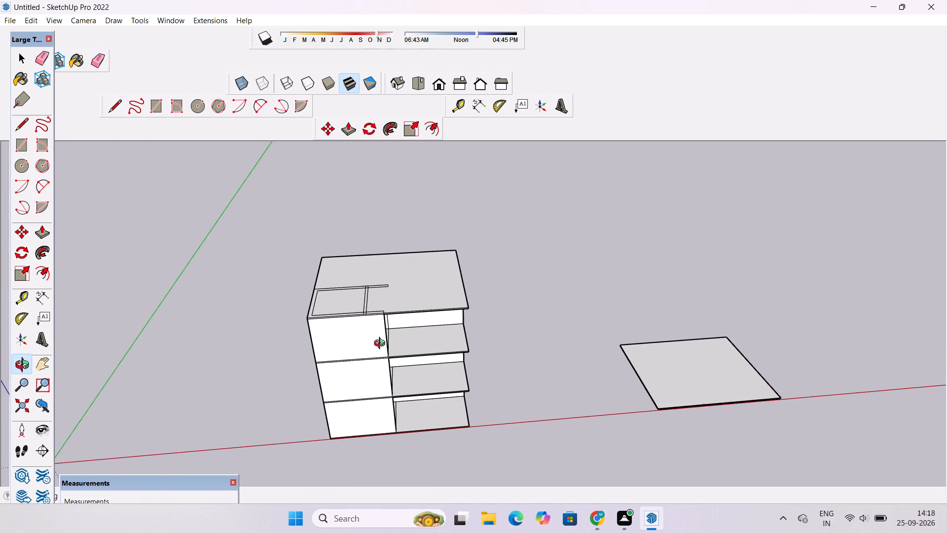
scroll(391, 356, "up", 2)
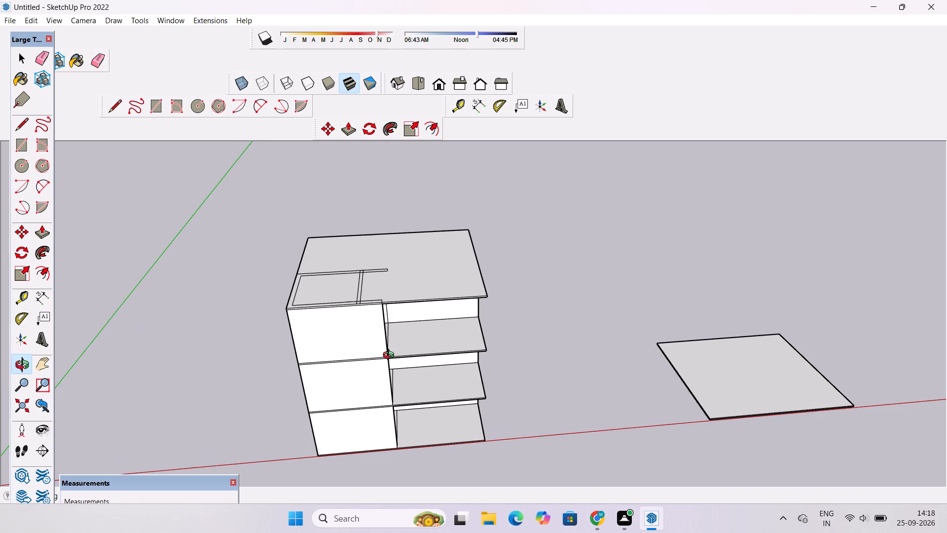
scroll(391, 356, "down", 1)
left_click_drag(391, 356, 398, 370, "shift")
left_click_drag(402, 378, 418, 395)
left_click_drag(423, 400, 408, 395)
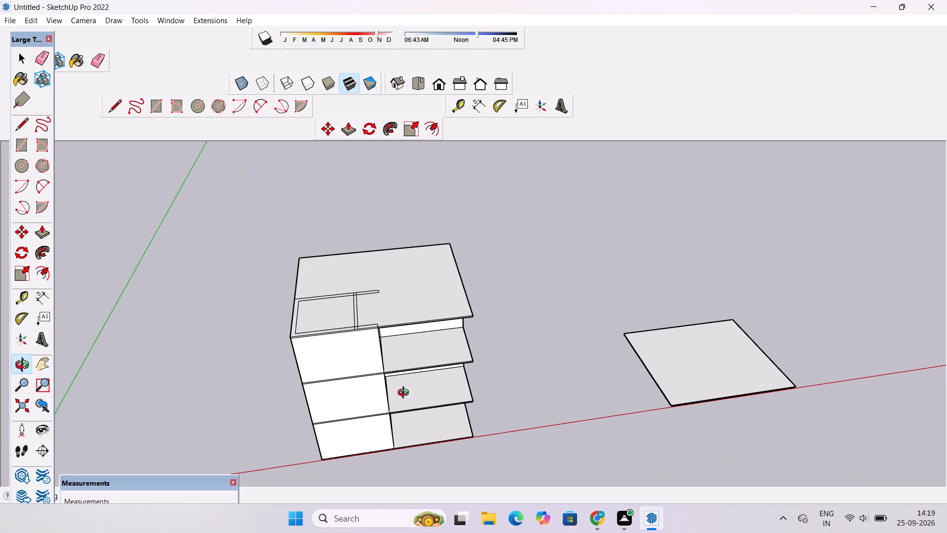
scroll(405, 394, "up", 1)
left_click_drag(405, 394, 390, 403, "shift")
left_click(389, 404)
left_click_drag(392, 409, 392, 404)
left_click_drag(393, 404, 416, 410)
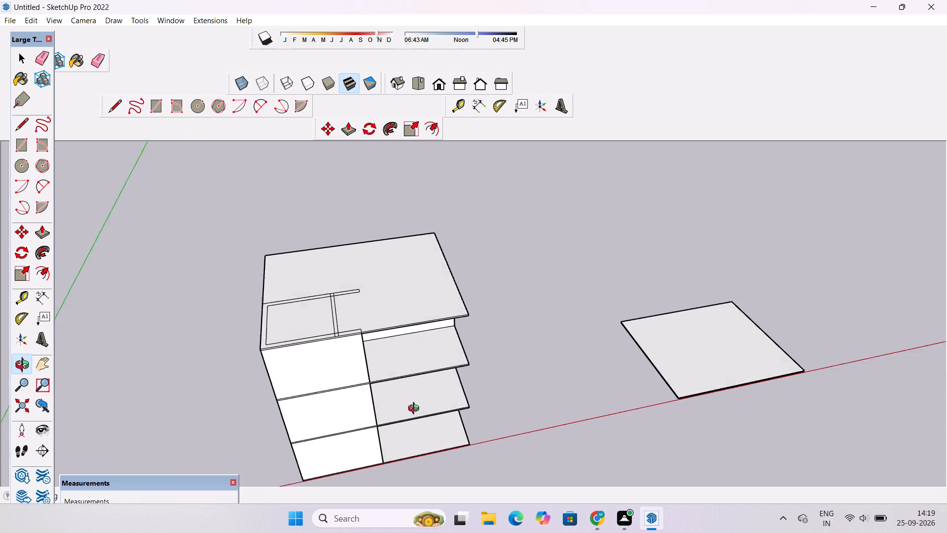
left_click_drag(416, 410, 418, 410)
left_click(418, 410, "shift")
scroll(411, 413, "up", 3)
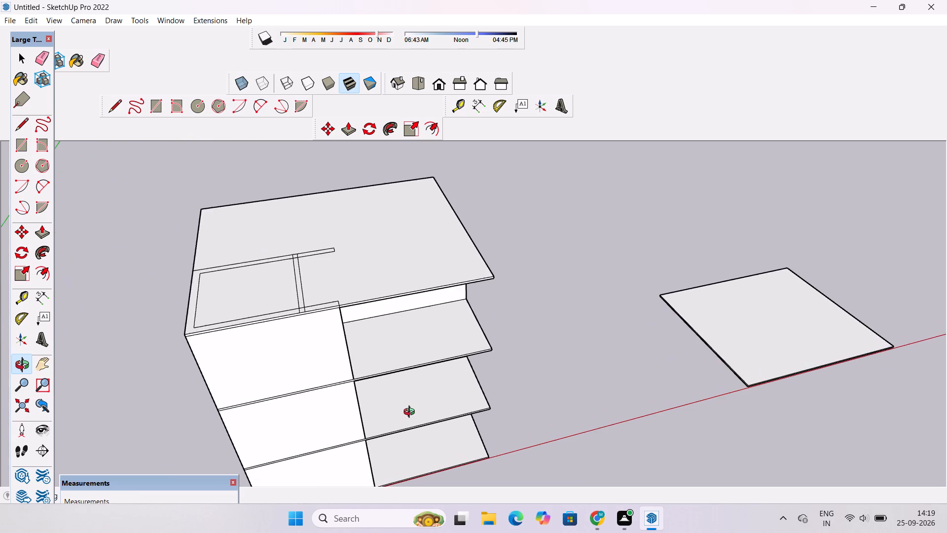
scroll(411, 413, "down", 2)
left_click_drag(411, 413, 405, 417, "shift")
scroll(404, 418, "up", 1, "shift")
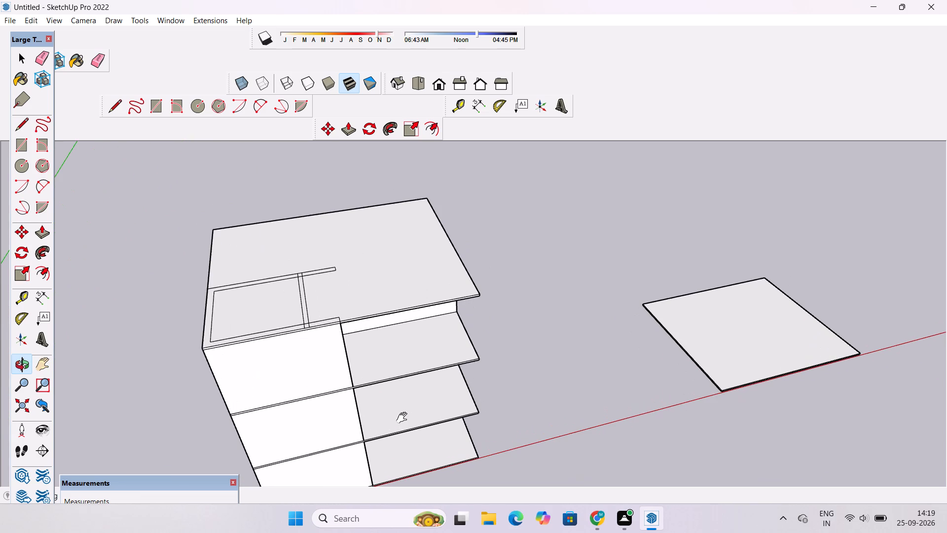
left_click_drag(404, 418, 396, 421, "shift")
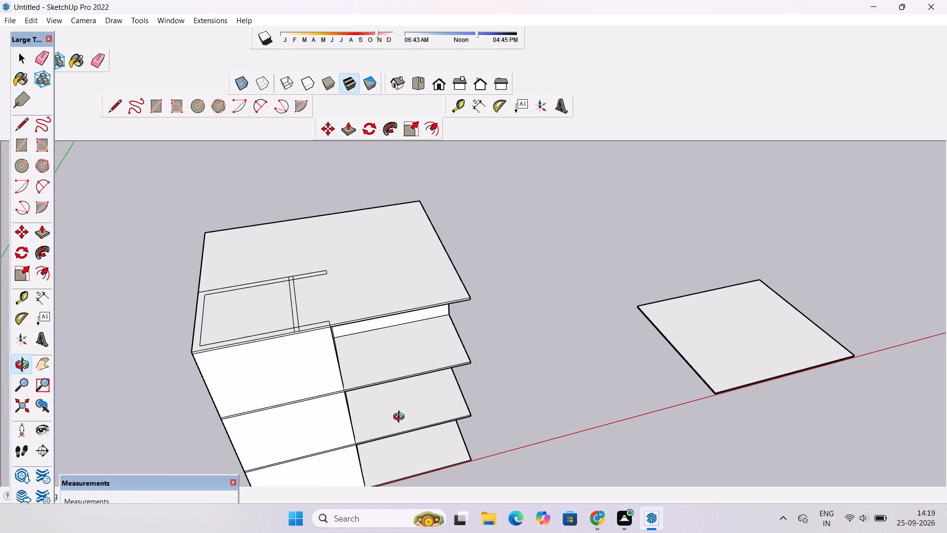
scroll(401, 418, "up", 2)
left_click_drag(401, 419, 401, 426, "shift")
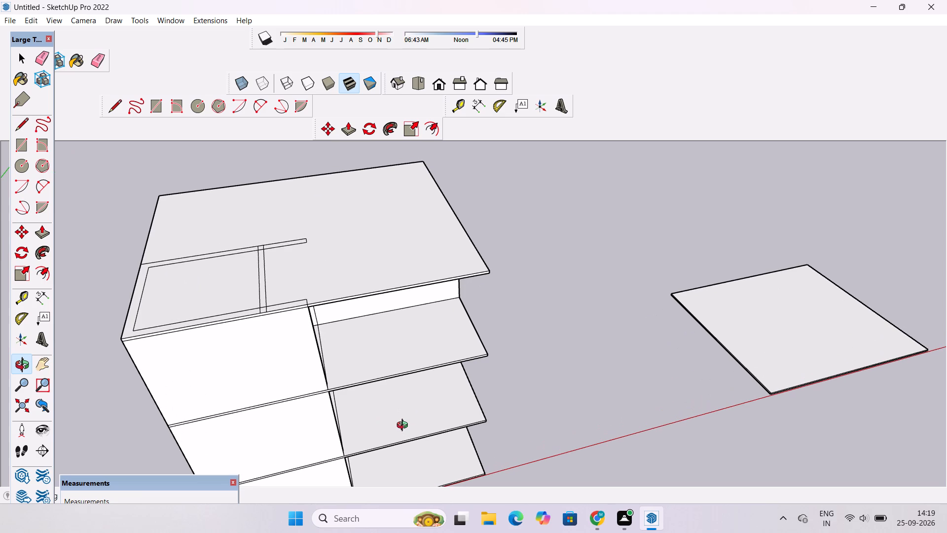
left_click(404, 426, "shift")
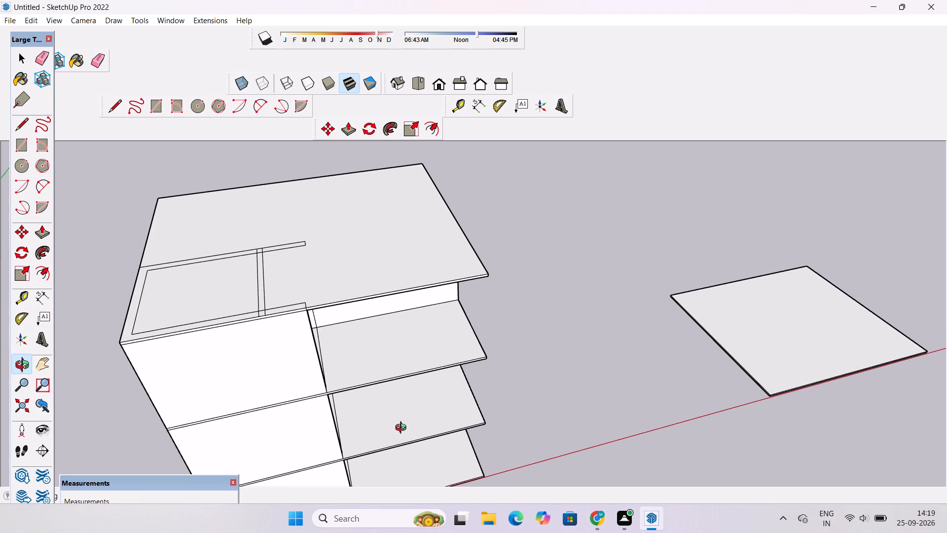
scroll(403, 429, "up", 3)
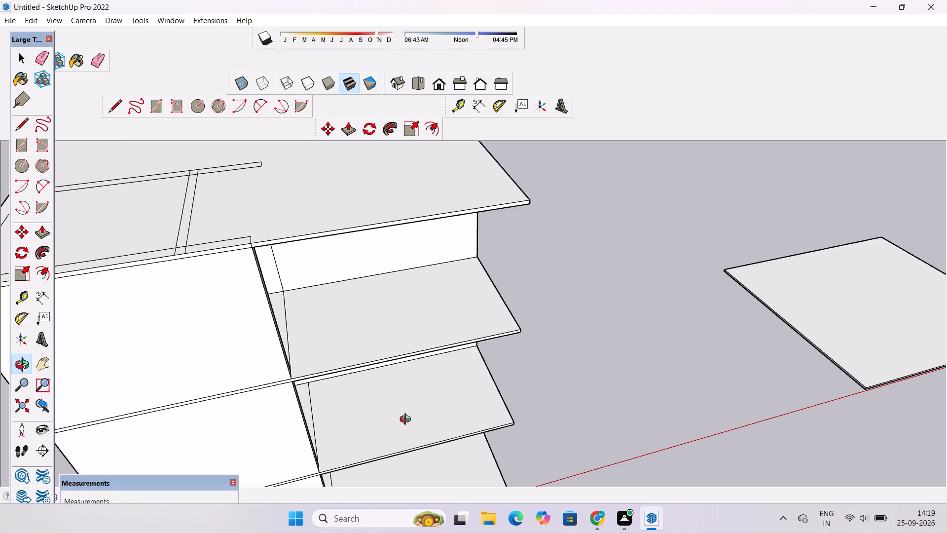
left_click(407, 420, "shift")
left_click(407, 420, "shift")
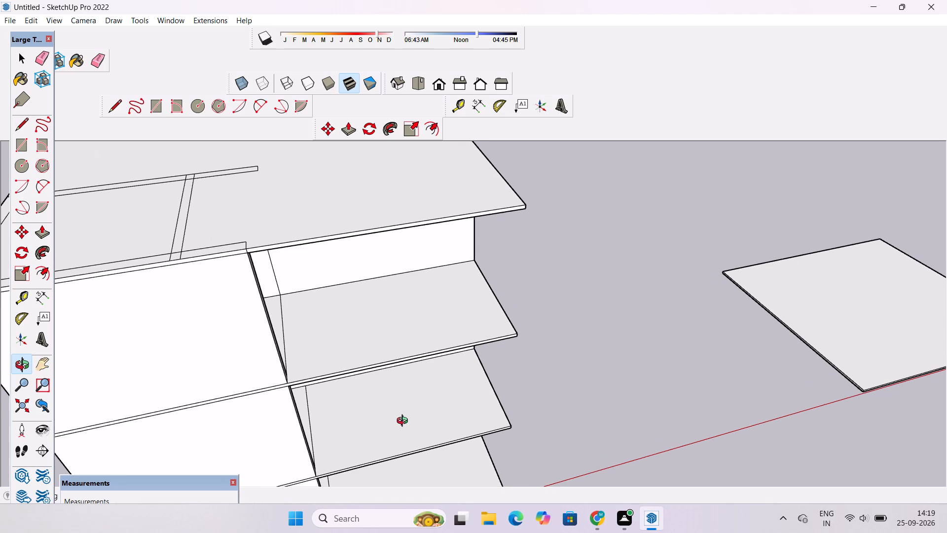
left_click_drag(404, 422, 398, 427, "shift")
left_click(400, 425, "shift")
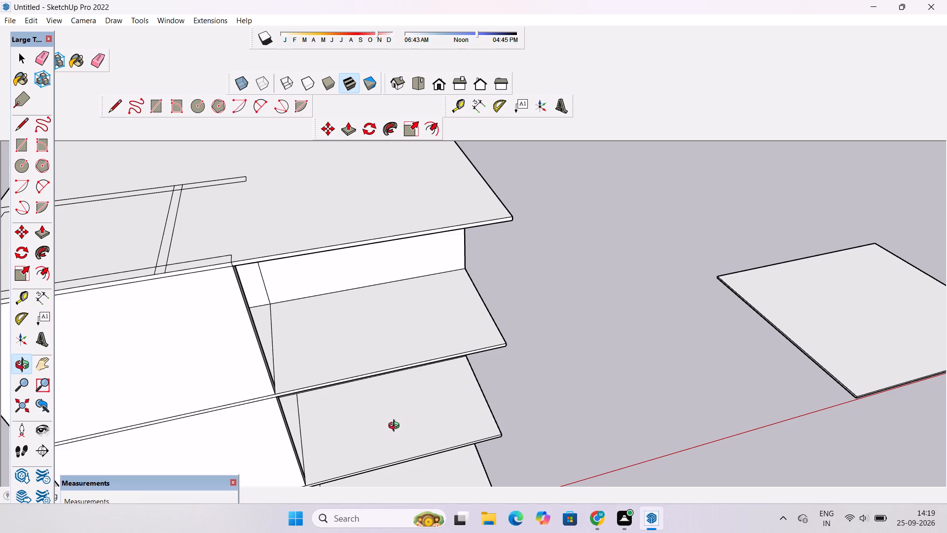
scroll(396, 427, "up", 1)
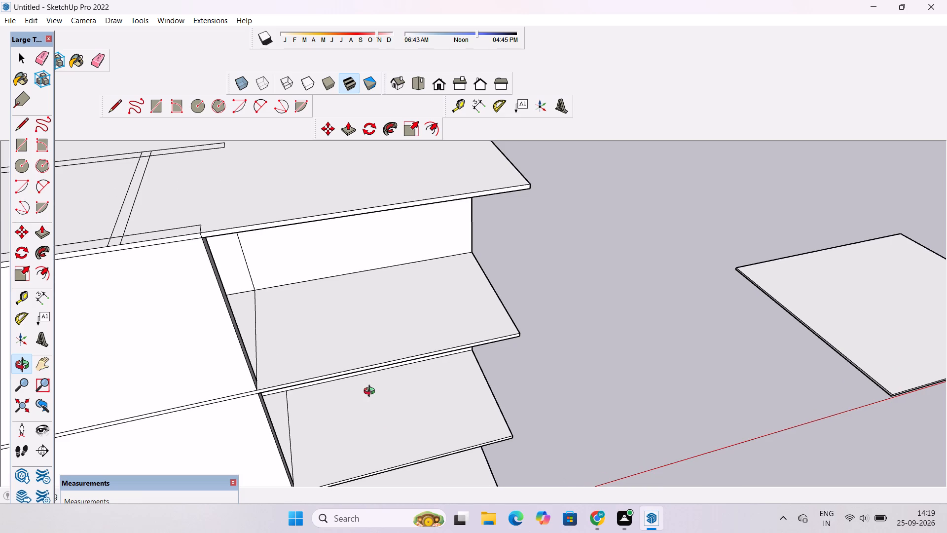
scroll(371, 392, "down", 3)
left_click_drag(375, 406, 421, 389, "shift")
scroll(421, 389, "up", 1)
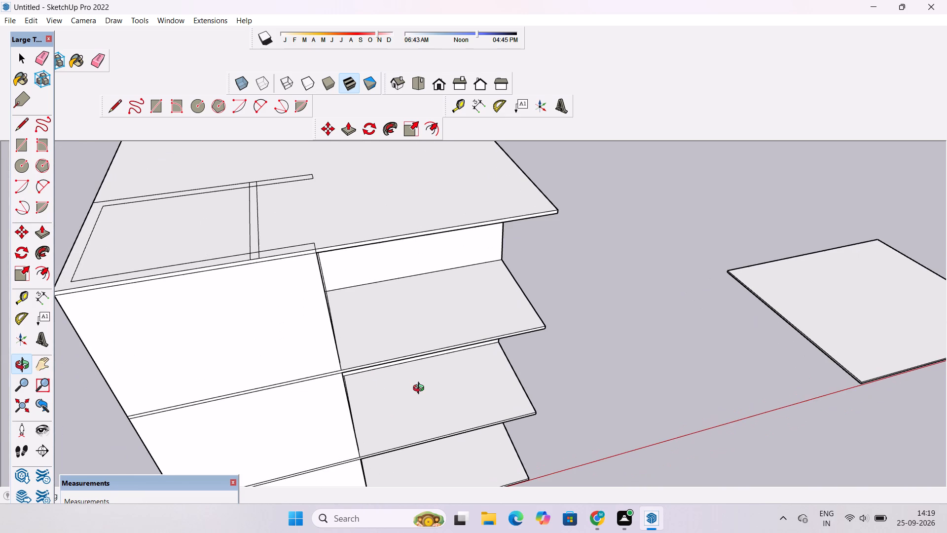
left_click_drag(420, 389, 413, 396, "shift")
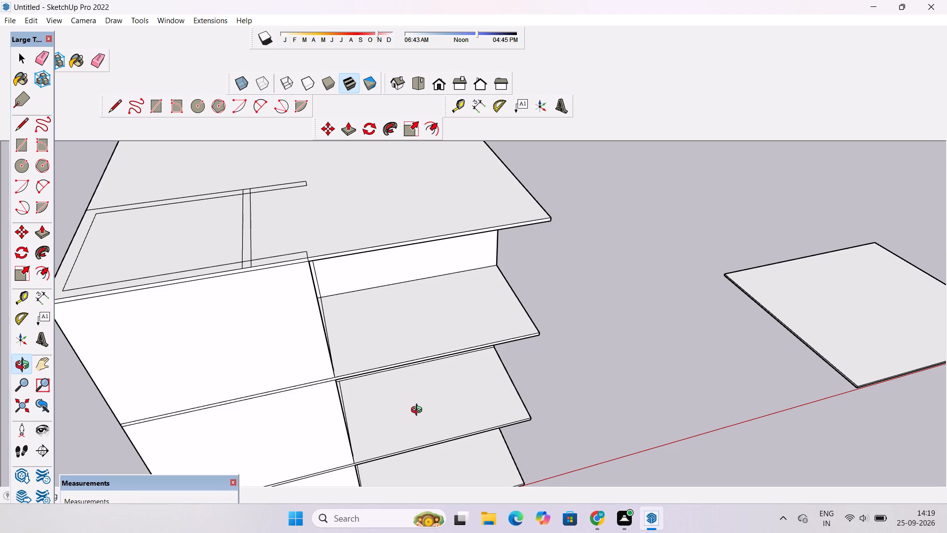
scroll(419, 411, "up", 1)
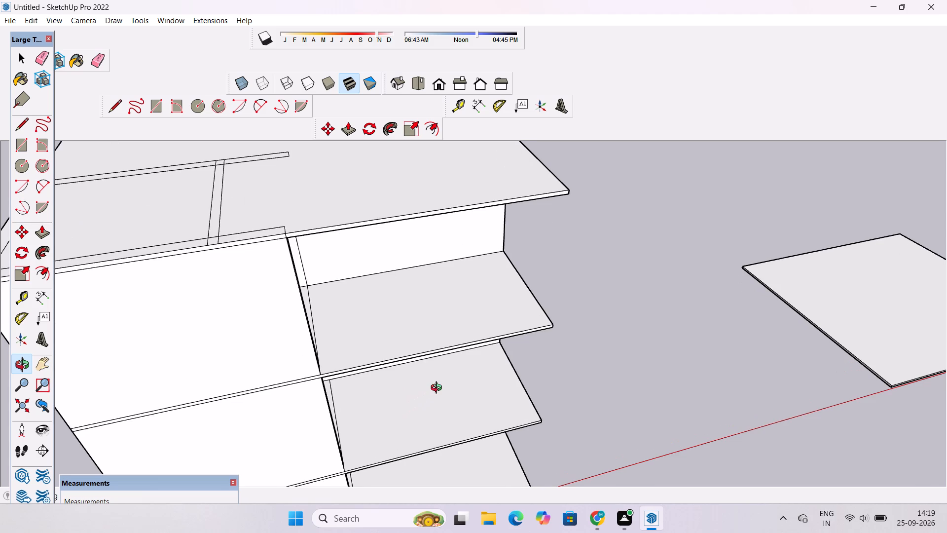
left_click_drag(442, 384, 434, 386, "shift")
scroll(433, 387, "down", 4)
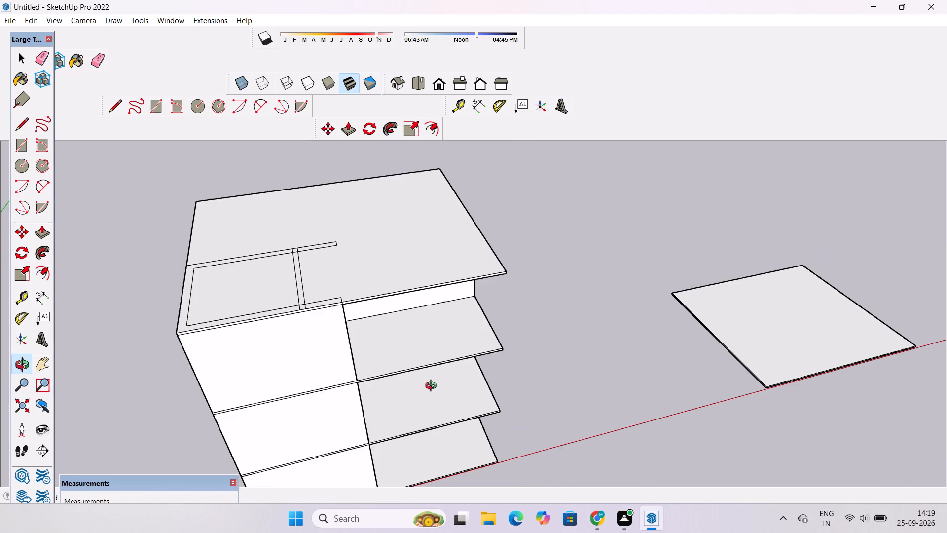
left_click_drag(433, 387, 421, 424)
scroll(403, 385, "up", 7)
scroll(397, 388, "down", 2)
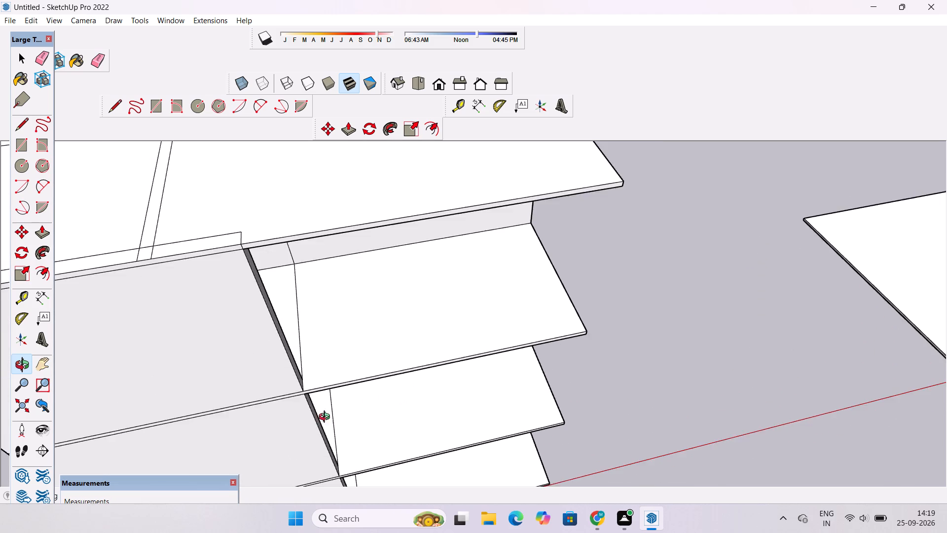
left_click_drag(327, 418, 325, 367)
left_click_drag(313, 374, 358, 339)
scroll(358, 339, "down", 5)
left_click_drag(379, 419, 379, 371)
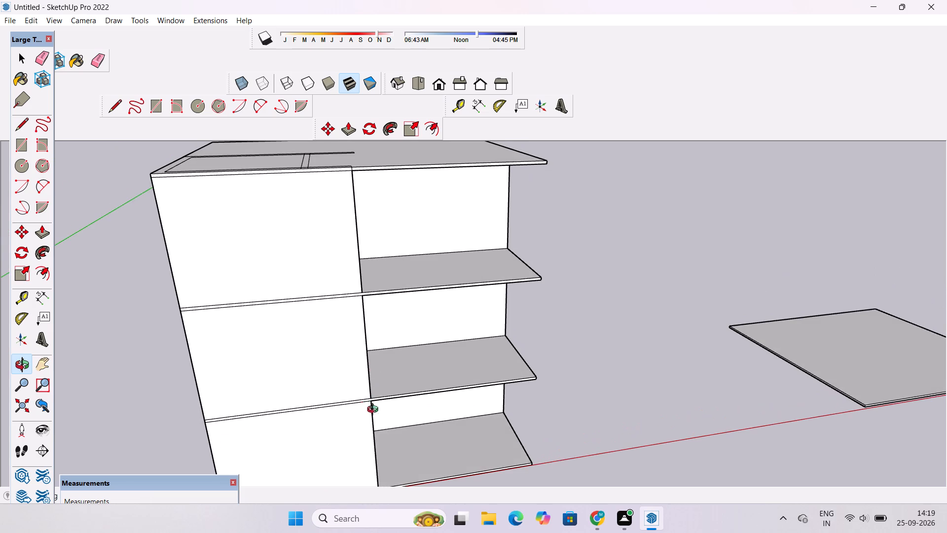
Draw a short vertical line across the lower intermediate slab's front edge, in line with the front wall's end.
left_click_drag(371, 399, 358, 389, "shift")
scroll(356, 390, "up", 3)
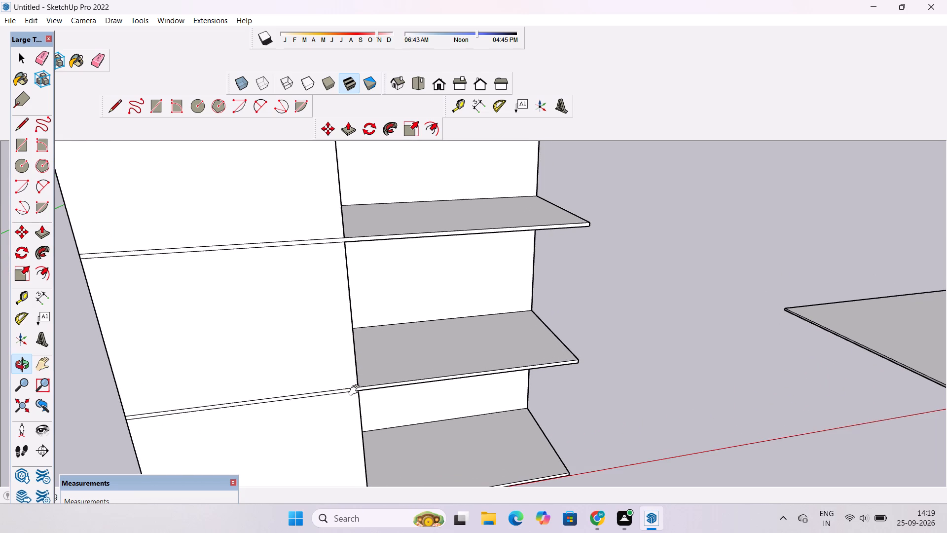
left_click_drag(355, 393, 350, 402, "shift")
scroll(348, 404, "up", 4)
key("l")
scroll(350, 402, "up", 9)
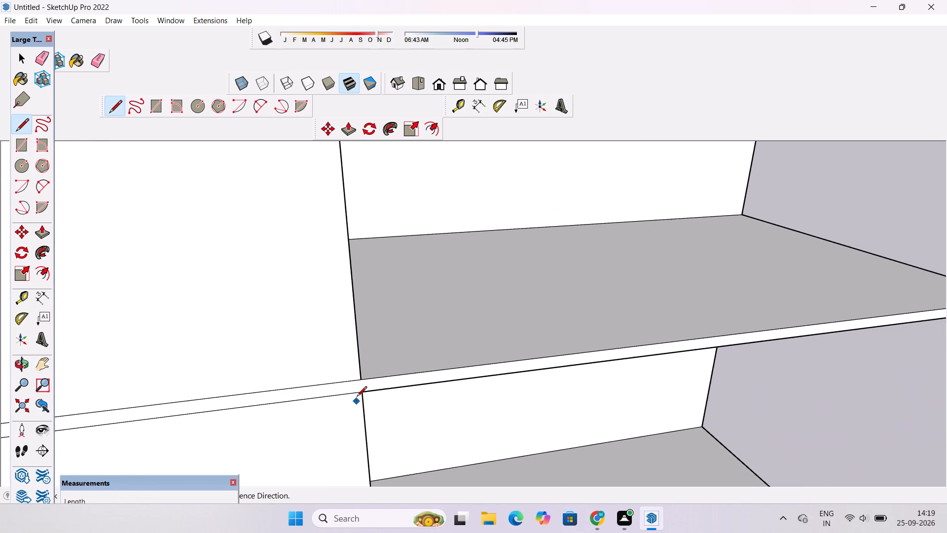
left_click(360, 397)
left_click(358, 380)
key("space")
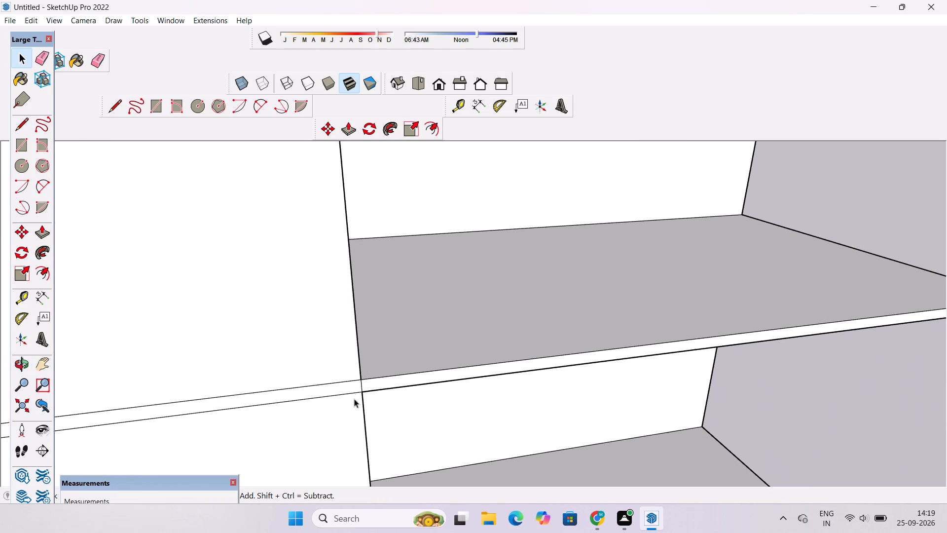
Draw a short vertical line across the upper intermediate slab's front edge, in line with the front wall's end.
scroll(353, 417, "down", 13)
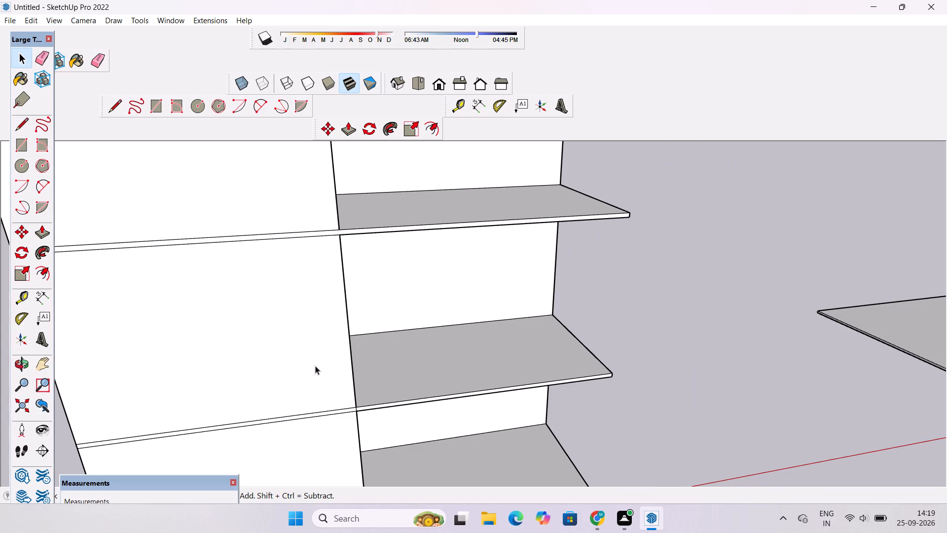
scroll(355, 404, "down", 2)
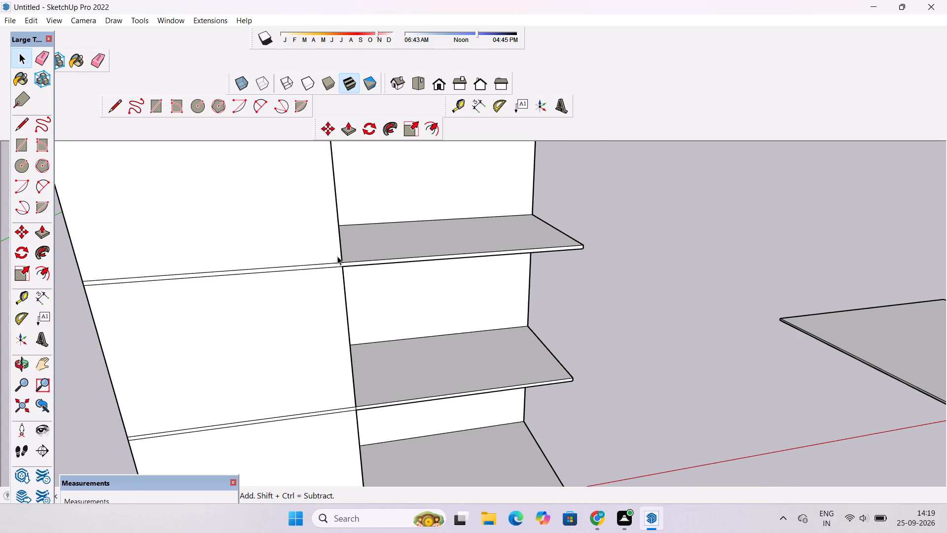
scroll(337, 256, "up", 9)
key("l")
scroll(349, 281, "up", 9)
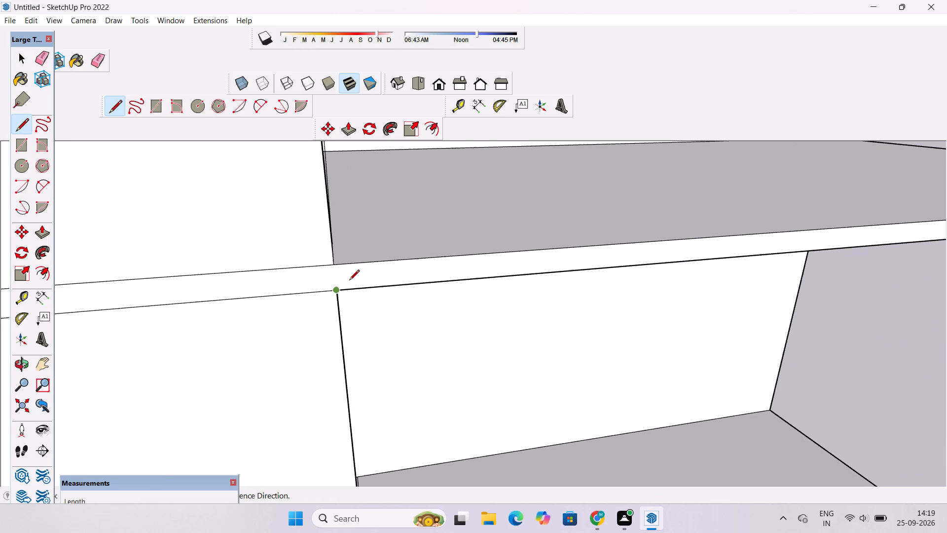
left_click(337, 291)
left_click(330, 264)
scroll(353, 343, "down", 15)
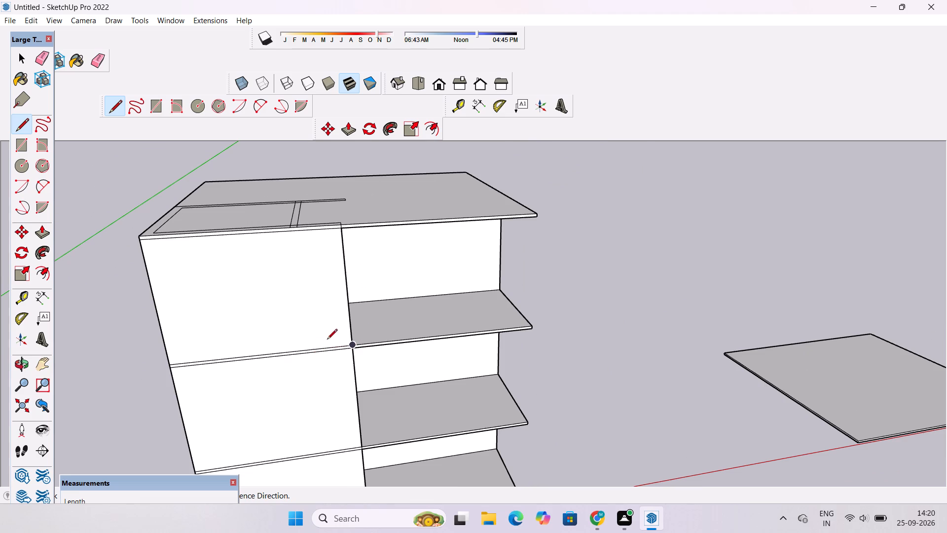
key("space")
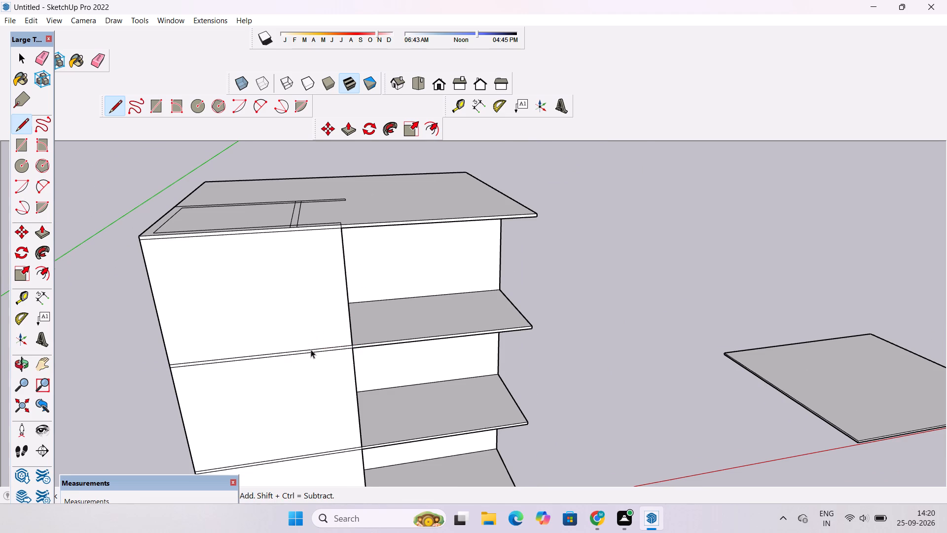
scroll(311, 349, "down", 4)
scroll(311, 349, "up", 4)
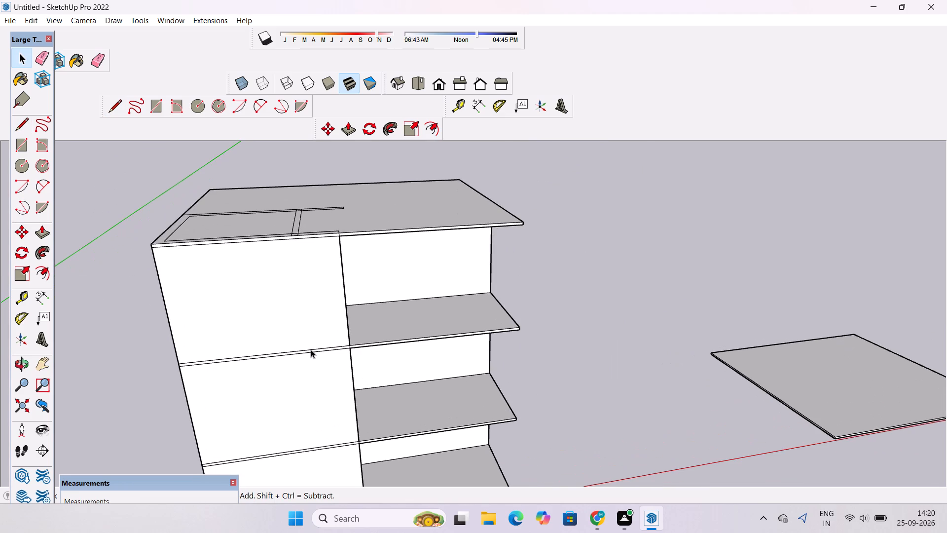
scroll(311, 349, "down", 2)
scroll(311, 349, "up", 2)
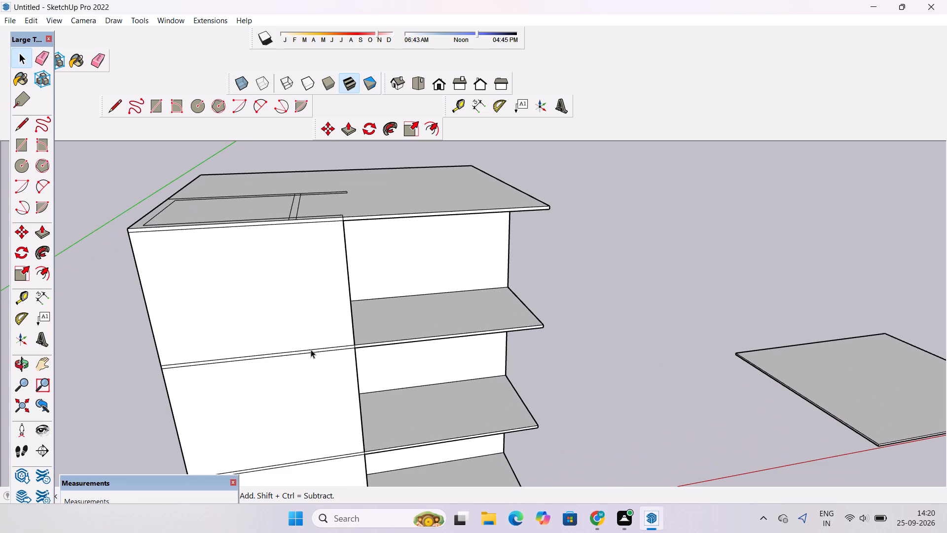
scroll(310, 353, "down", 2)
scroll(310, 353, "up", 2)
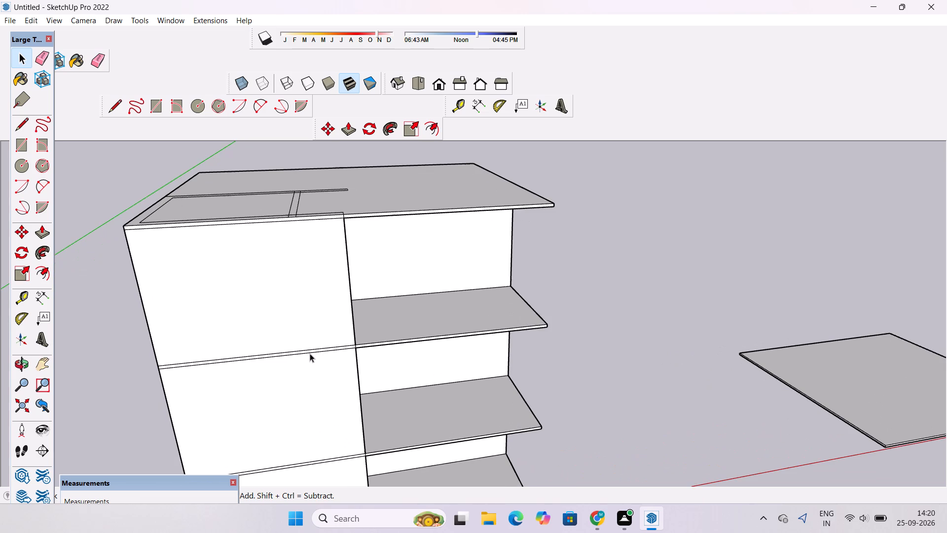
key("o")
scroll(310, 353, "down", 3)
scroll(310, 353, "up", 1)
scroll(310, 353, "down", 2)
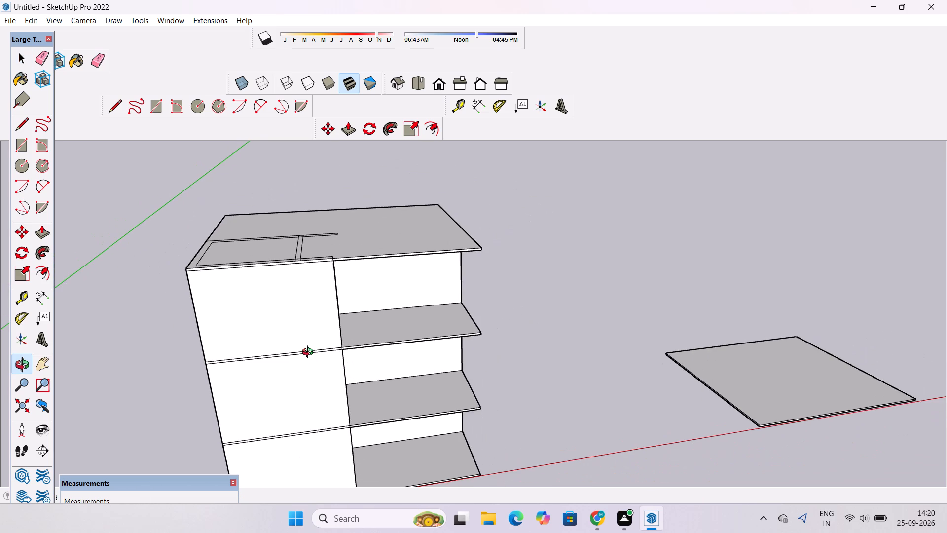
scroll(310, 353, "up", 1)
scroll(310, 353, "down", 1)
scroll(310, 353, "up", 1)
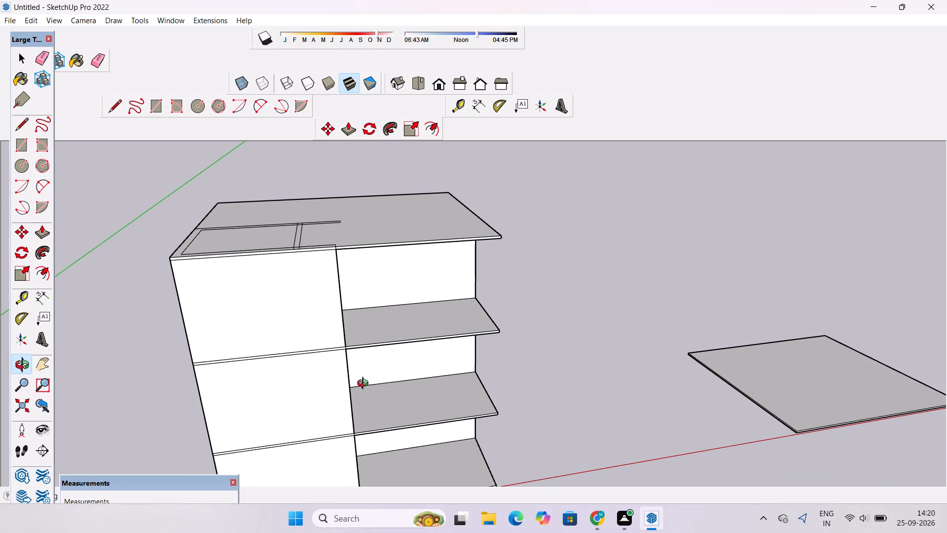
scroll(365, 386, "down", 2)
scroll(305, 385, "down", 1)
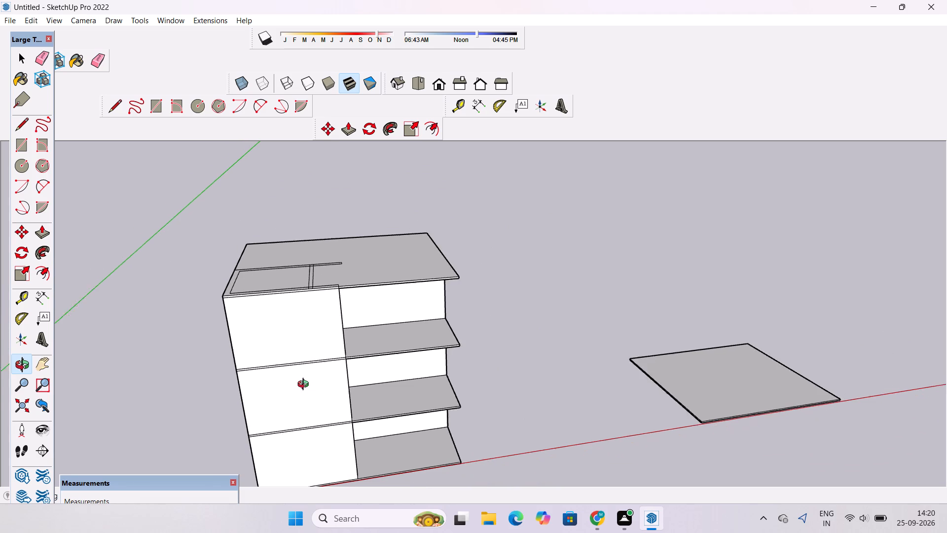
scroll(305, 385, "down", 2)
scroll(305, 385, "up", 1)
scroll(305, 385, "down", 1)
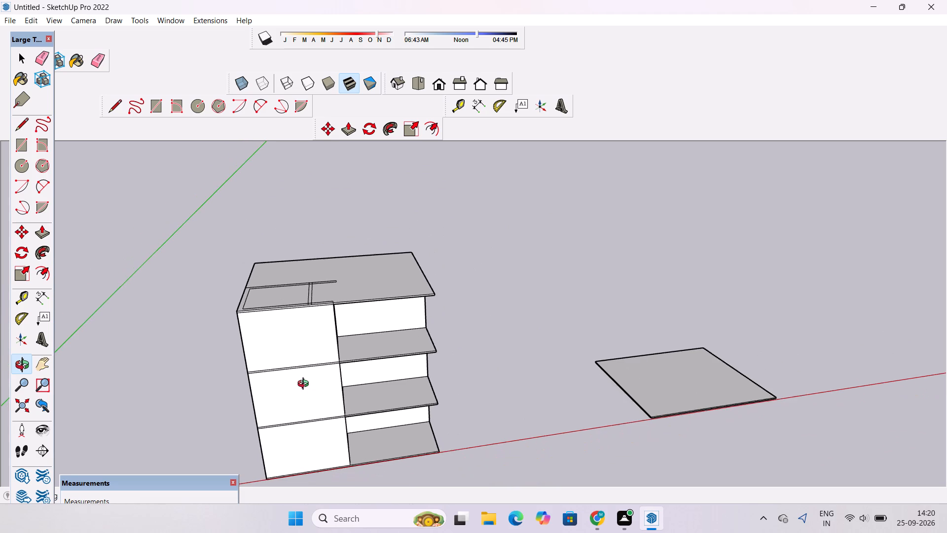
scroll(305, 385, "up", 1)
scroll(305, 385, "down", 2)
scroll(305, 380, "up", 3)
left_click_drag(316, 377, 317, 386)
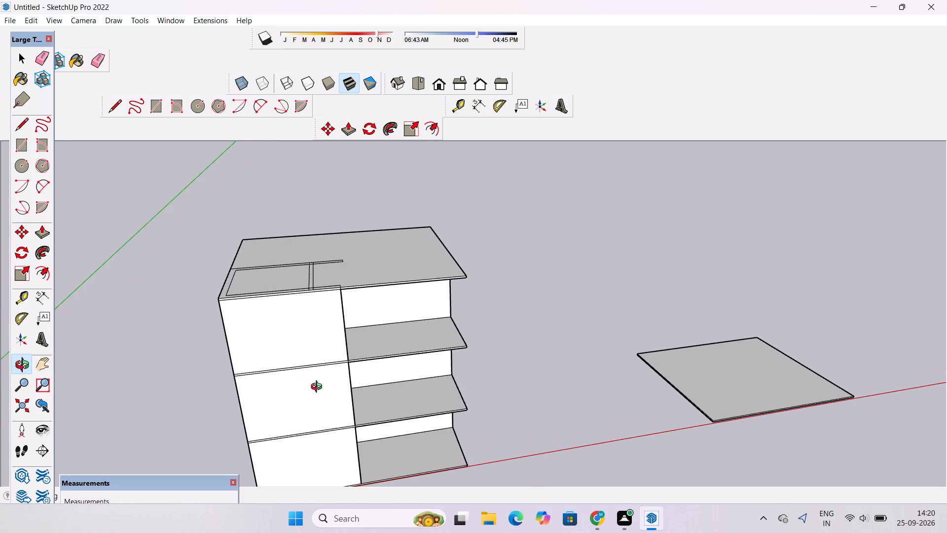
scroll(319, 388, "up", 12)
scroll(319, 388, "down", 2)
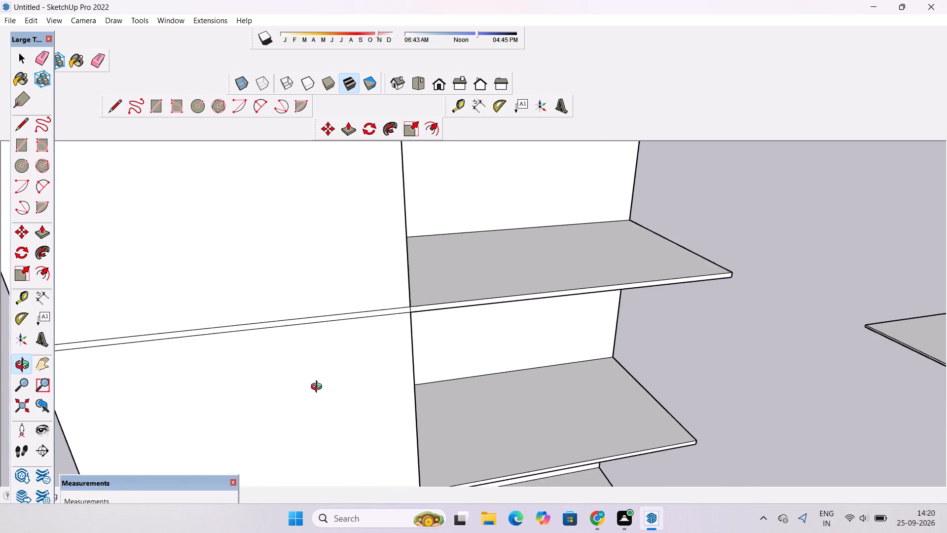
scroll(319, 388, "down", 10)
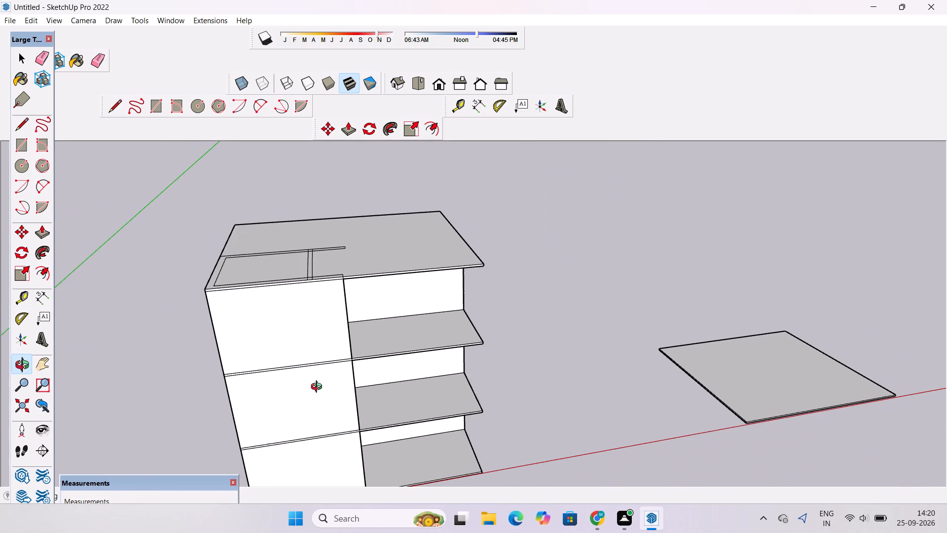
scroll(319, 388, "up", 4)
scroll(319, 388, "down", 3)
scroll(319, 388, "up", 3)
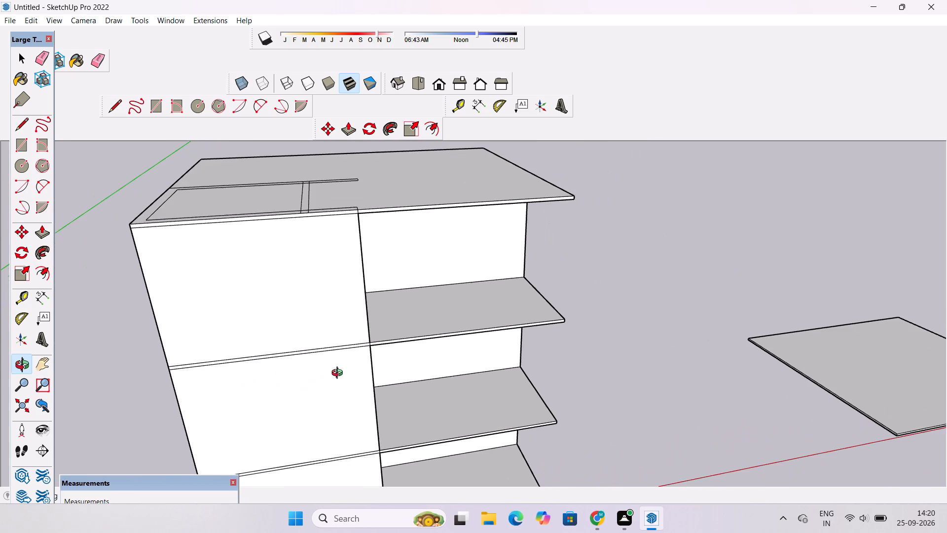
Examine the stacked building from low and raised angles, checking the front wall, open floors and top slab's wall strips.
scroll(339, 374, "down", 2)
left_click_drag(344, 386, 345, 347, "shift")
left_click_drag(378, 379, 354, 360)
scroll(348, 358, "down", 6)
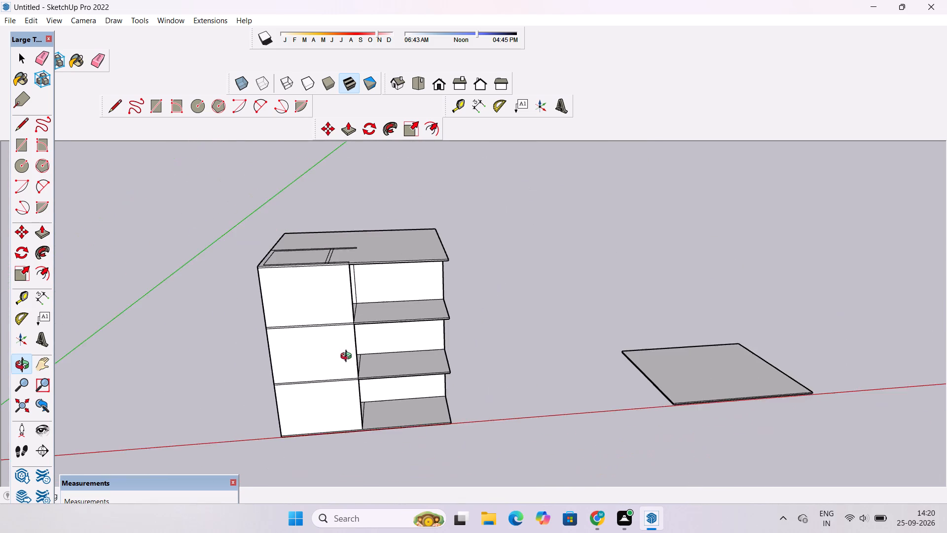
left_click_drag(348, 357, 378, 428)
left_click_drag(379, 432, 390, 391)
scroll(345, 386, "up", 3)
scroll(341, 377, "down", 2)
left_click_drag(341, 375, 345, 386, "shift")
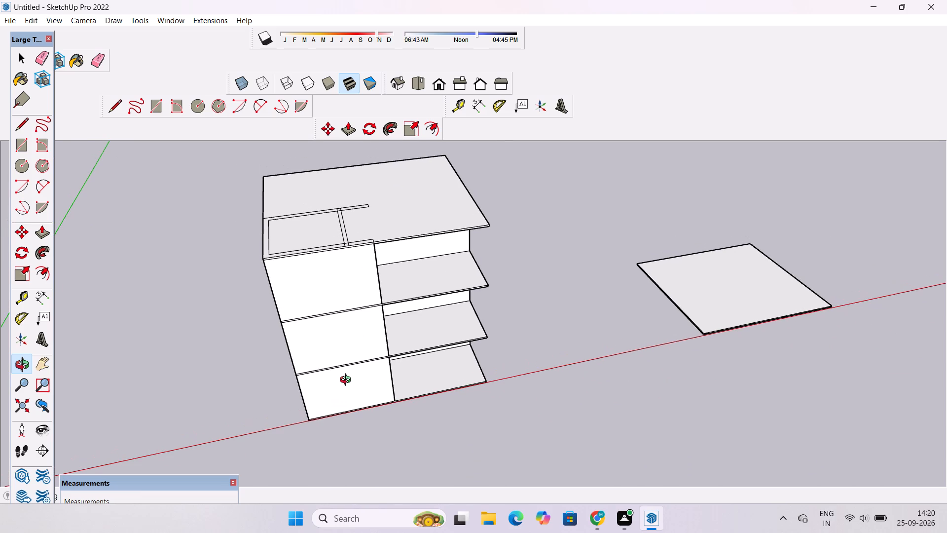
scroll(348, 381, "down", 1)
left_click_drag(355, 376, 362, 386, "shift")
scroll(362, 386, "up", 1)
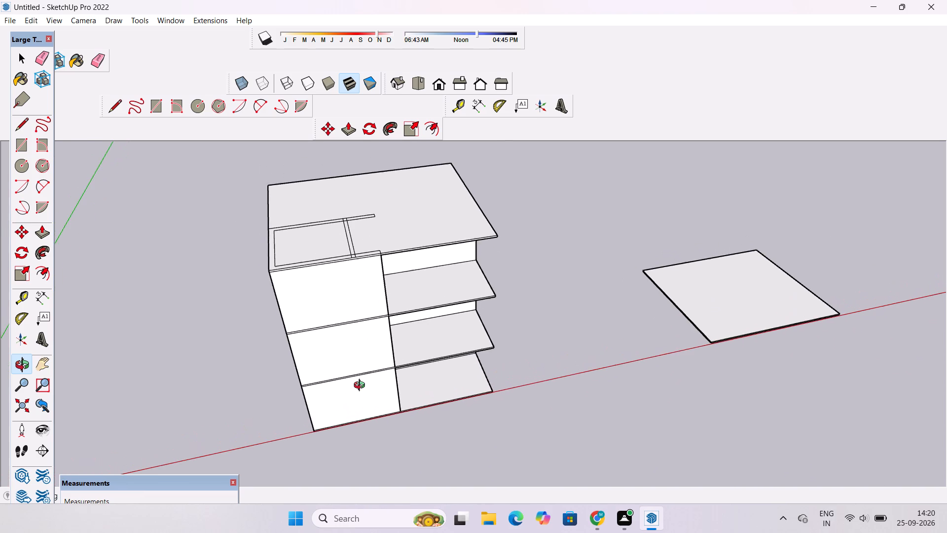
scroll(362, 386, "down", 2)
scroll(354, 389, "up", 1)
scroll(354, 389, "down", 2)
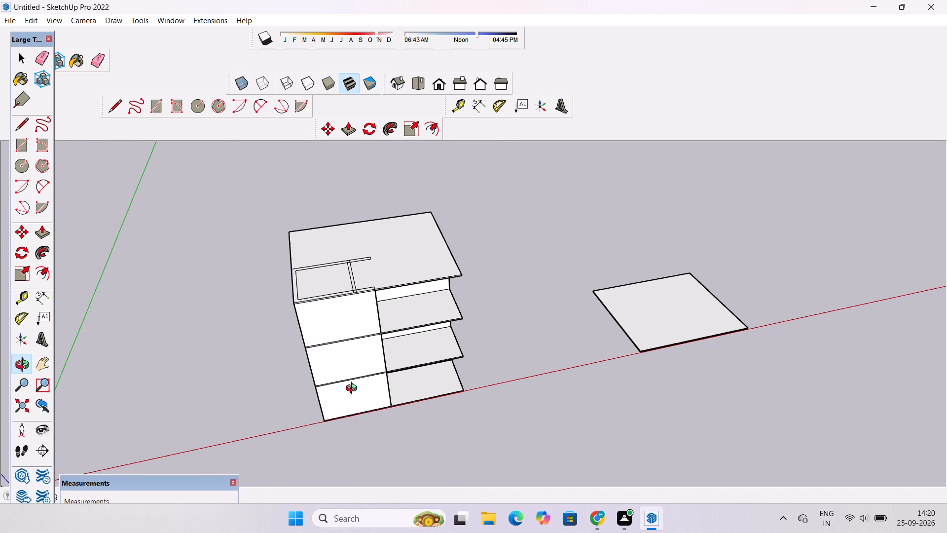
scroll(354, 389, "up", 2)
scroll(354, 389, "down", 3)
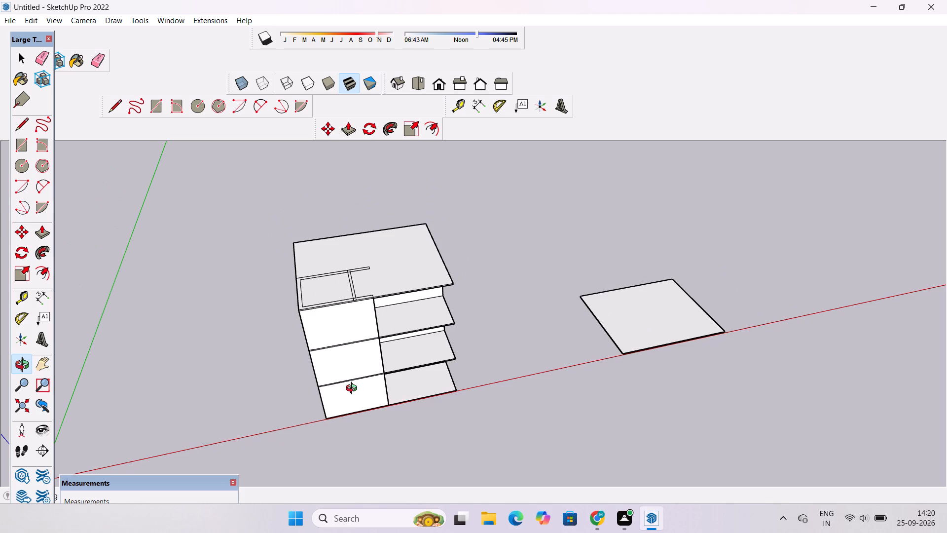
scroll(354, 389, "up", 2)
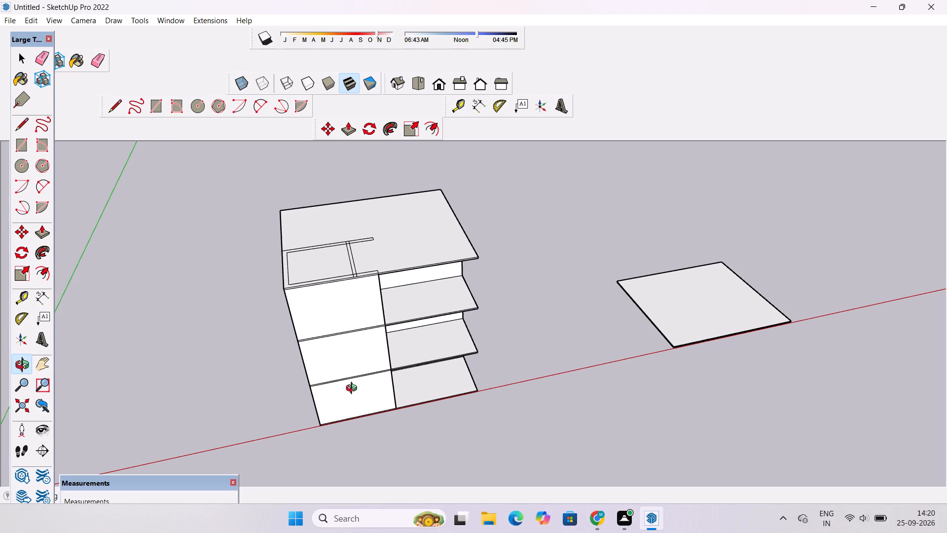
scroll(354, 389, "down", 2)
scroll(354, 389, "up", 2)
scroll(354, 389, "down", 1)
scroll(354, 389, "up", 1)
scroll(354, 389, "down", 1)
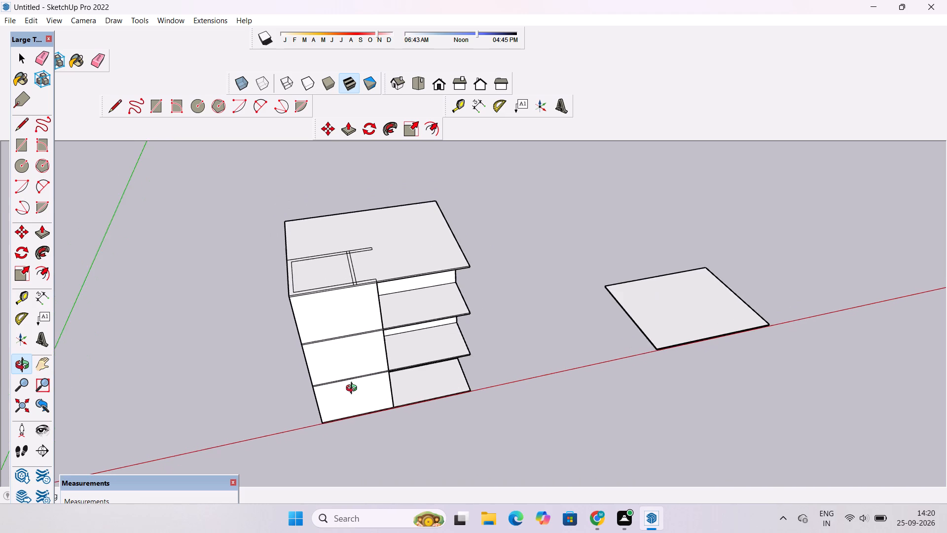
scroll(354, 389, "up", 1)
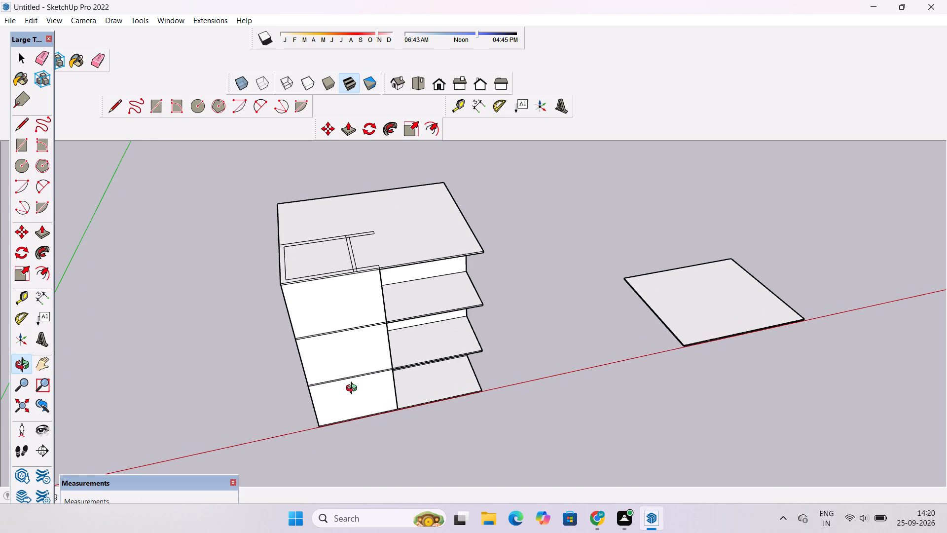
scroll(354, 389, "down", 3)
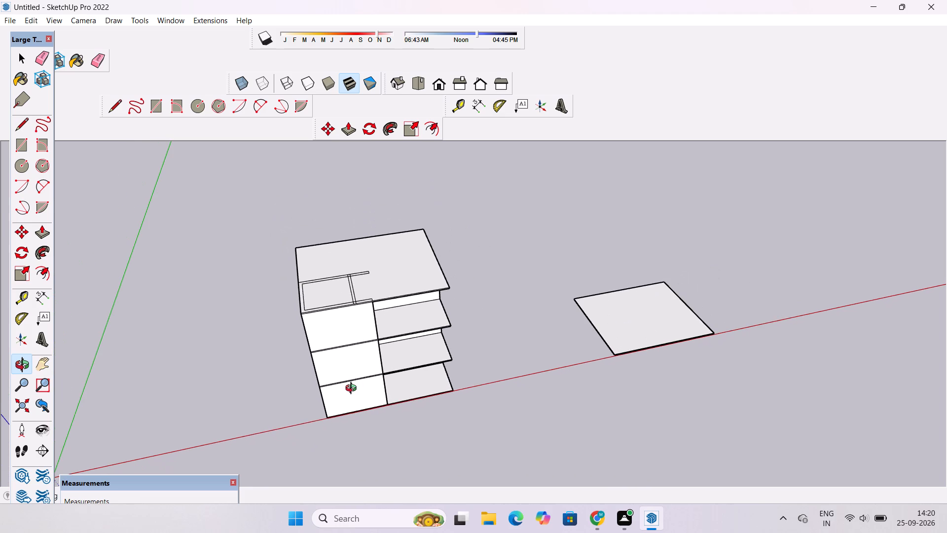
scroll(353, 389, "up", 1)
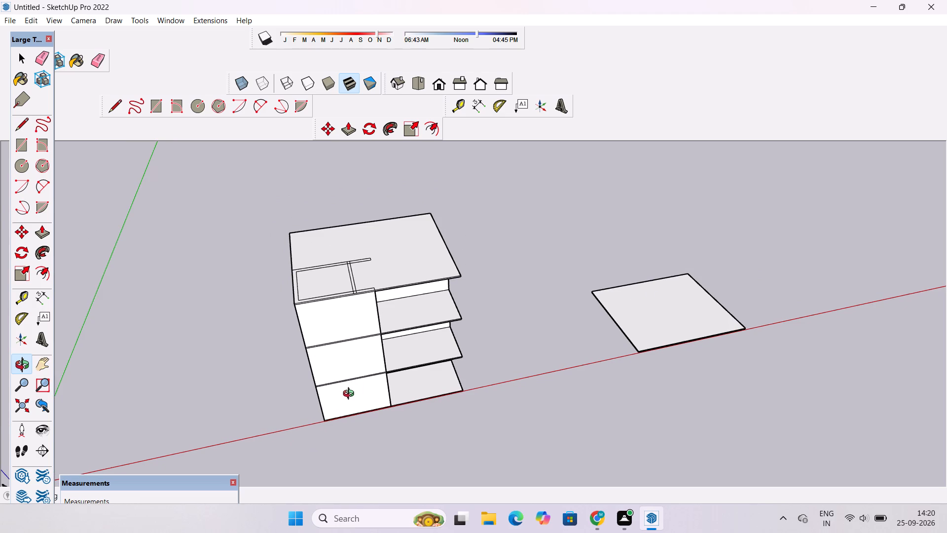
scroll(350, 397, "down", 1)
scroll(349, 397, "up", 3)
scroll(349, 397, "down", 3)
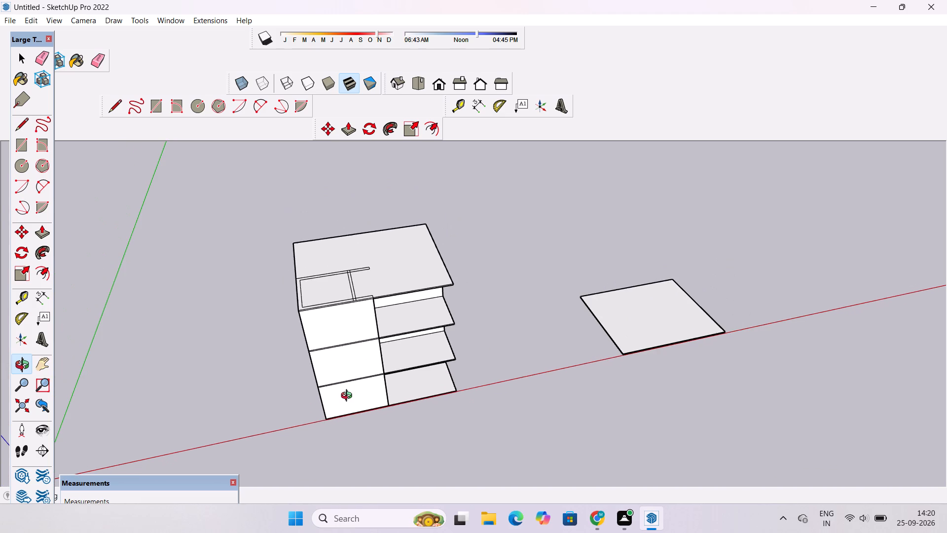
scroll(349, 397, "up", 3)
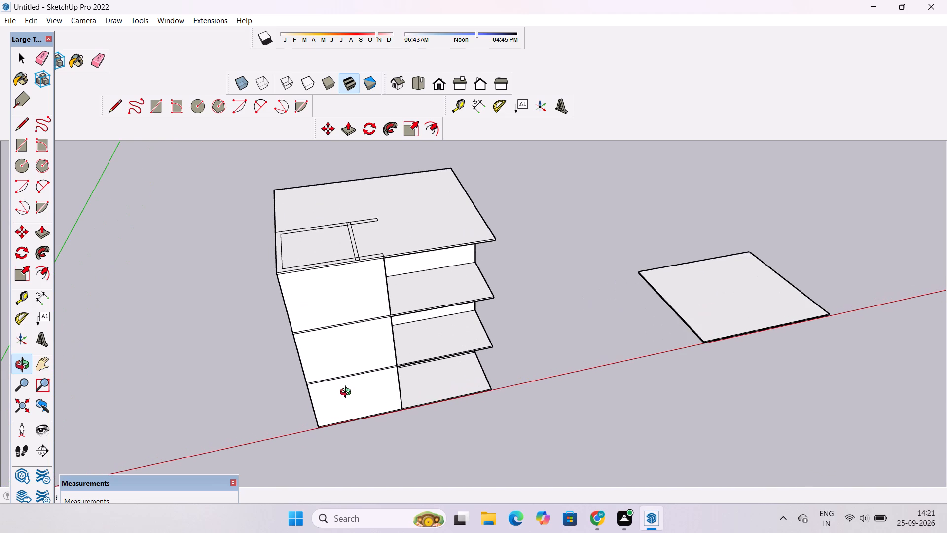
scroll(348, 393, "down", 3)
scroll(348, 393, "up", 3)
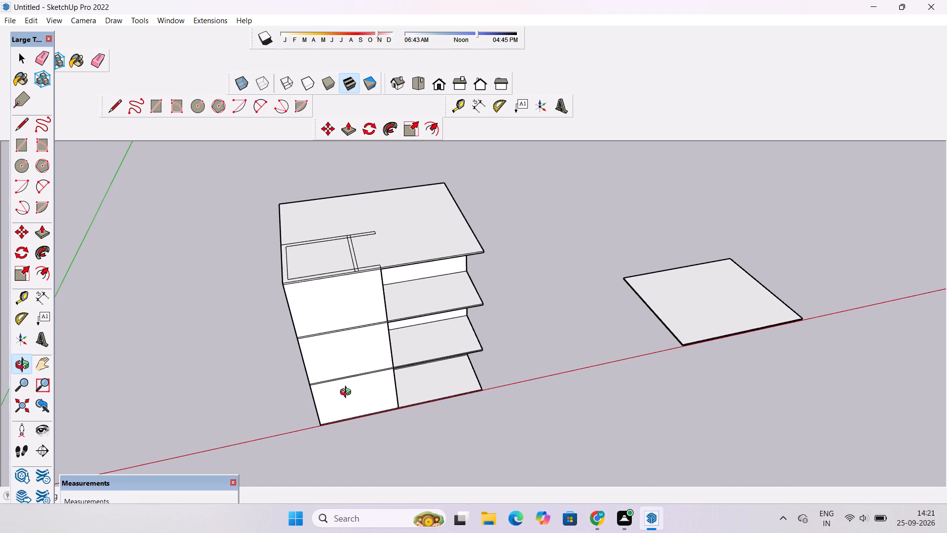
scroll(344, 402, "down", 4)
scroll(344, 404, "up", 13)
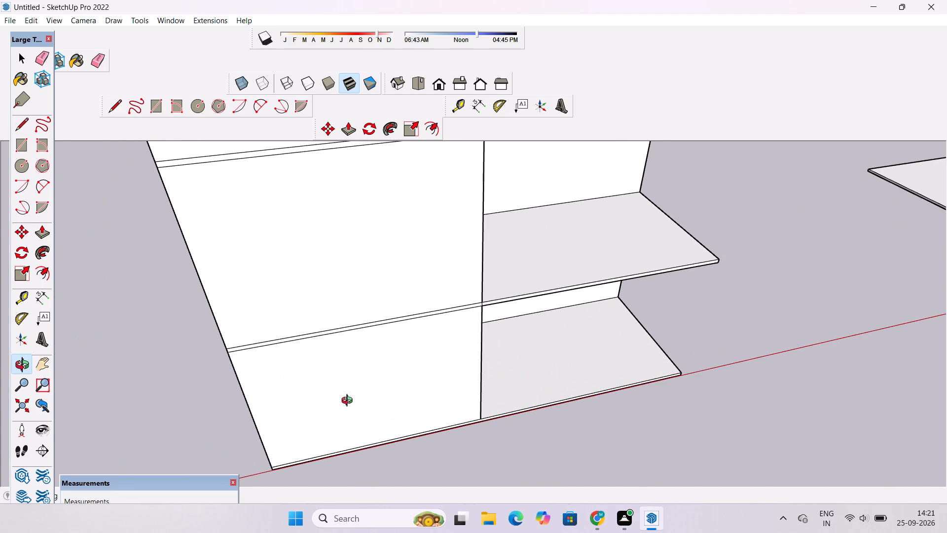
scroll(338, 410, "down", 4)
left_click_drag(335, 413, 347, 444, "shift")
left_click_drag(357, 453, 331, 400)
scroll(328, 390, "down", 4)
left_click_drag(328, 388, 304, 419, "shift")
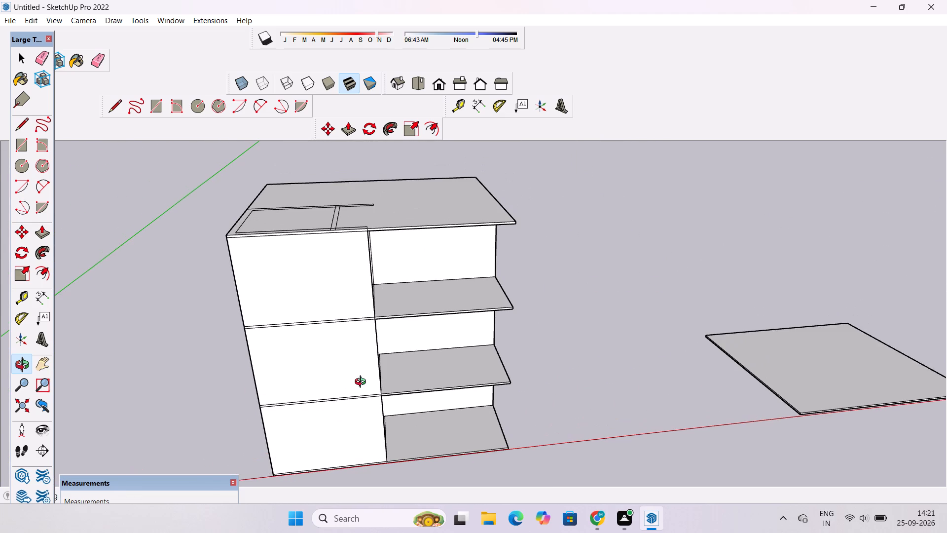
Examine the open floor bays beside the front wall on each storey, ending close on the ground-floor bay and the slab above it.
scroll(364, 380, "up", 1)
left_click_drag(350, 393, 375, 494)
left_click_drag(376, 379, 333, 429, "shift")
left_click(333, 429, "shift")
scroll(352, 409, "up", 4)
left_click_drag(394, 407, 384, 336)
scroll(382, 336, "up", 1)
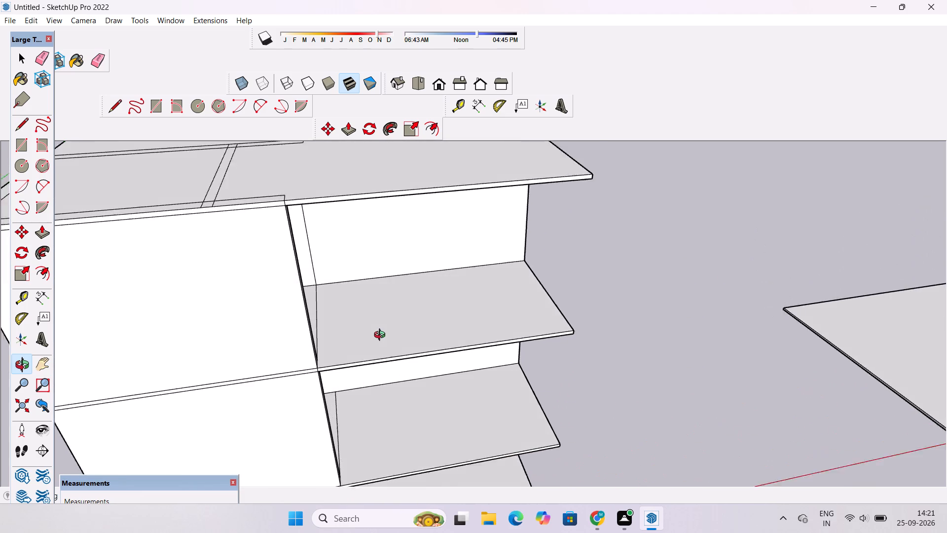
scroll(382, 336, "up", 2)
left_click_drag(374, 345, 307, 258, "shift")
scroll(298, 272, "down", 3)
left_click_drag(323, 330, 318, 296, "shift")
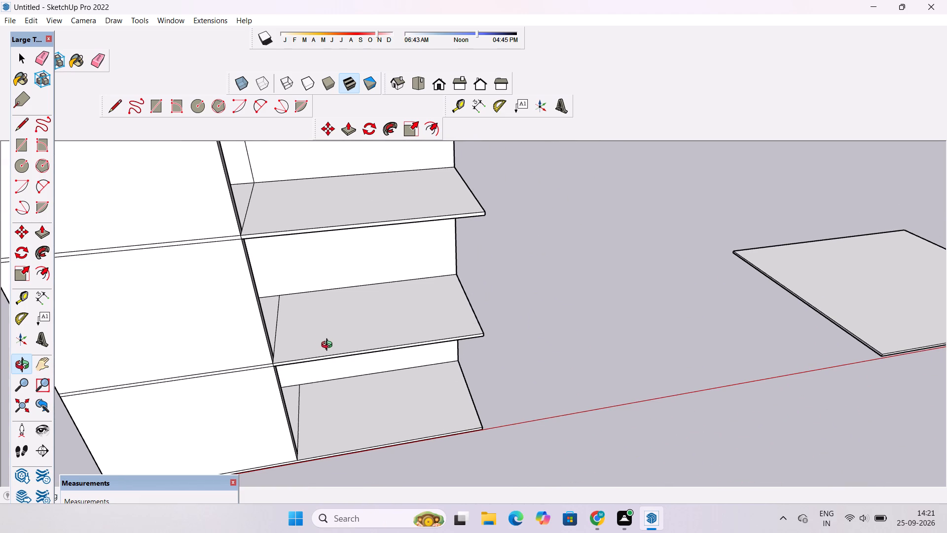
left_click_drag(343, 383, 319, 296)
left_click_drag(329, 388, 391, 396, "shift")
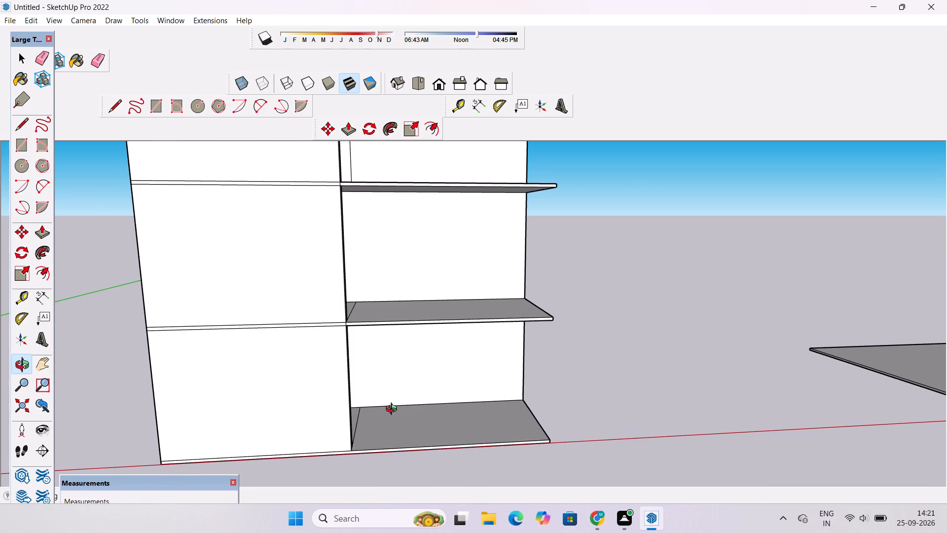
scroll(394, 410, "up", 4)
left_click_drag(414, 427, 428, 419, "shift")
left_click_drag(429, 429, 429, 417)
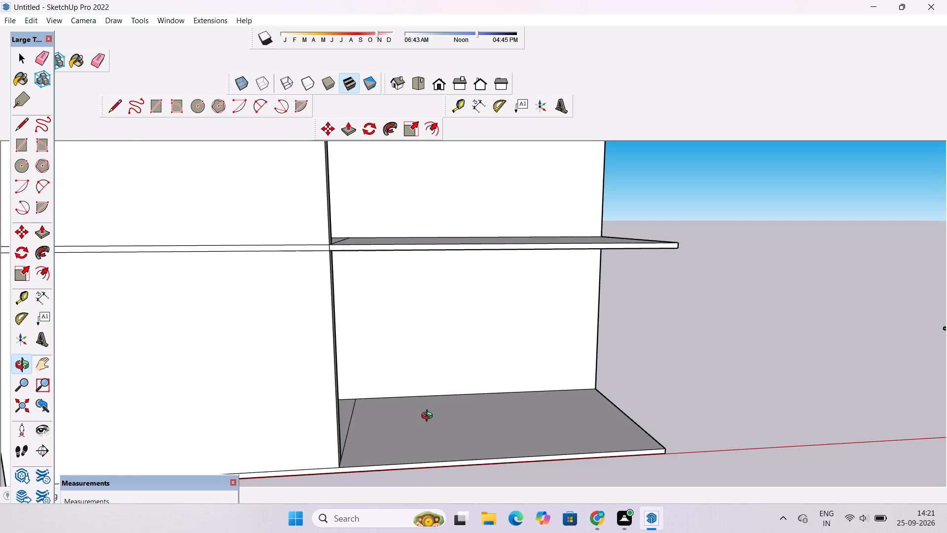
left_click_drag(429, 417, 429, 412)
left_click_drag(429, 412, 443, 410, "shift")
scroll(442, 400, "down", 1)
left_click_drag(433, 411, 436, 420)
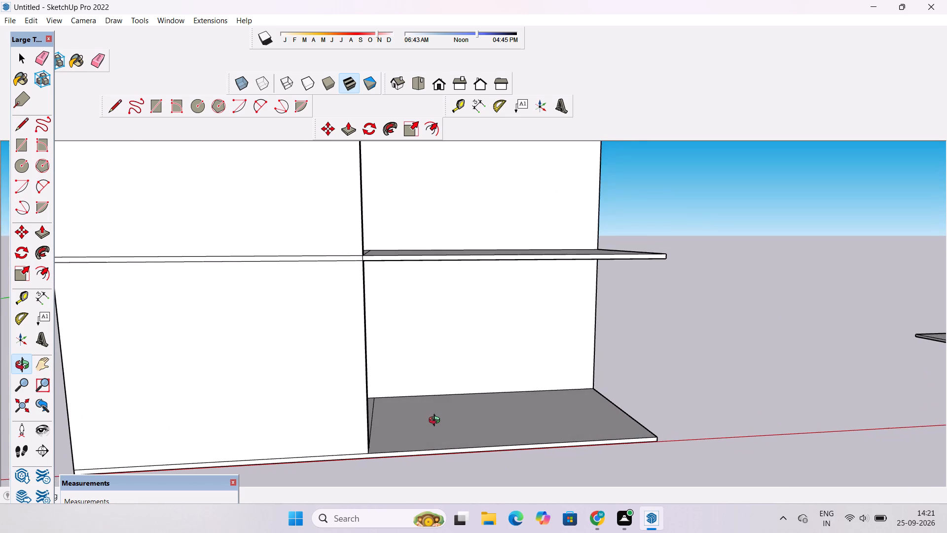
scroll(430, 406, "up", 2)
left_click_drag(429, 399, 429, 410, "shift")
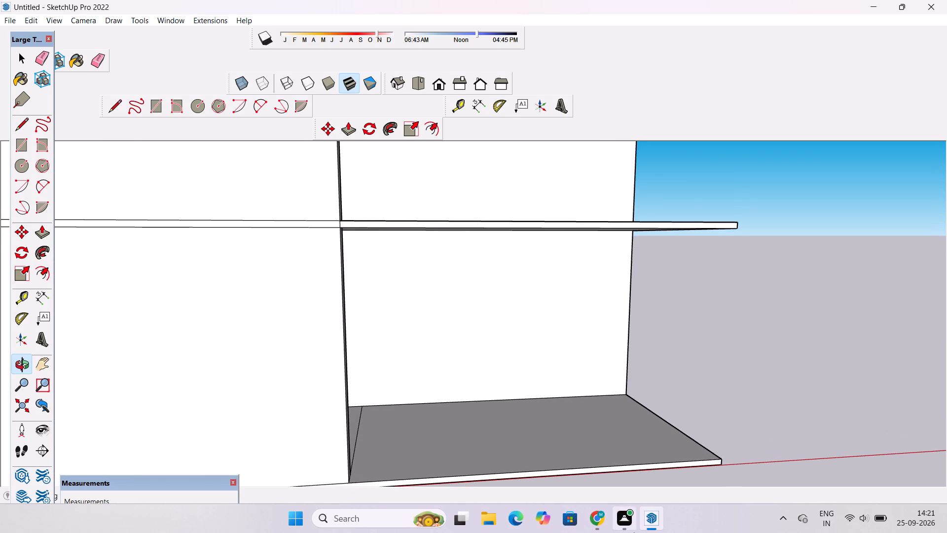
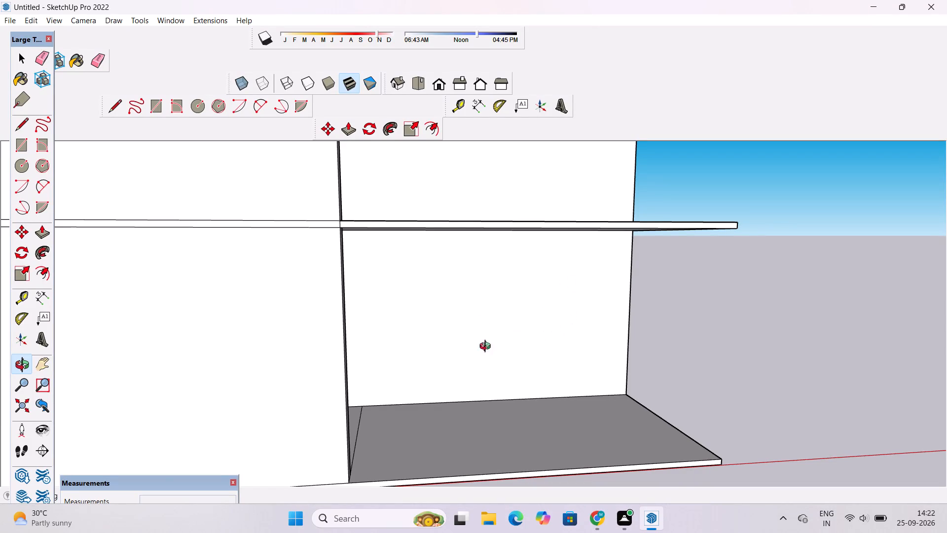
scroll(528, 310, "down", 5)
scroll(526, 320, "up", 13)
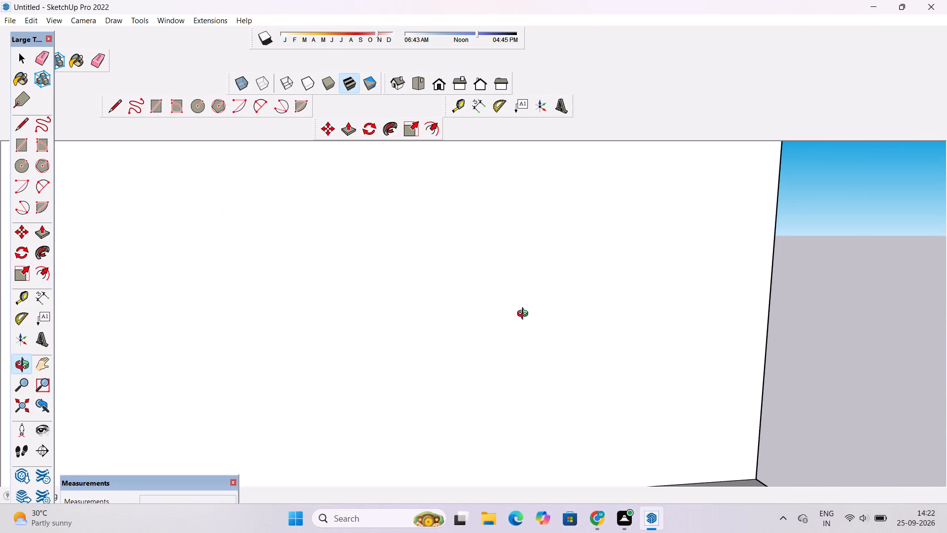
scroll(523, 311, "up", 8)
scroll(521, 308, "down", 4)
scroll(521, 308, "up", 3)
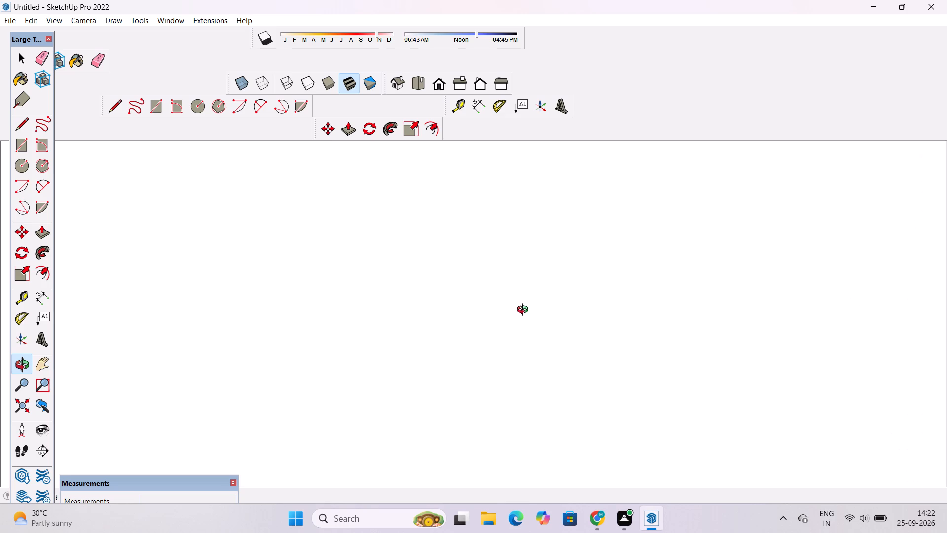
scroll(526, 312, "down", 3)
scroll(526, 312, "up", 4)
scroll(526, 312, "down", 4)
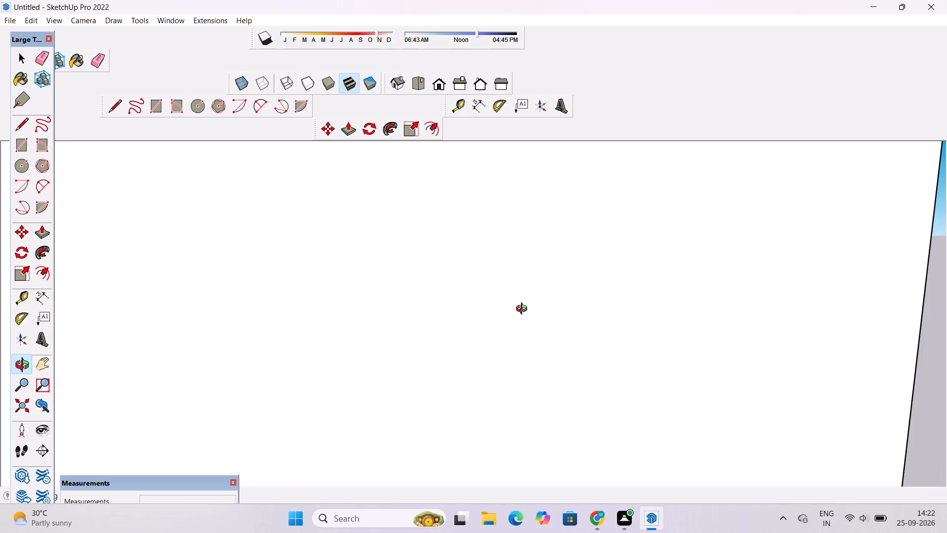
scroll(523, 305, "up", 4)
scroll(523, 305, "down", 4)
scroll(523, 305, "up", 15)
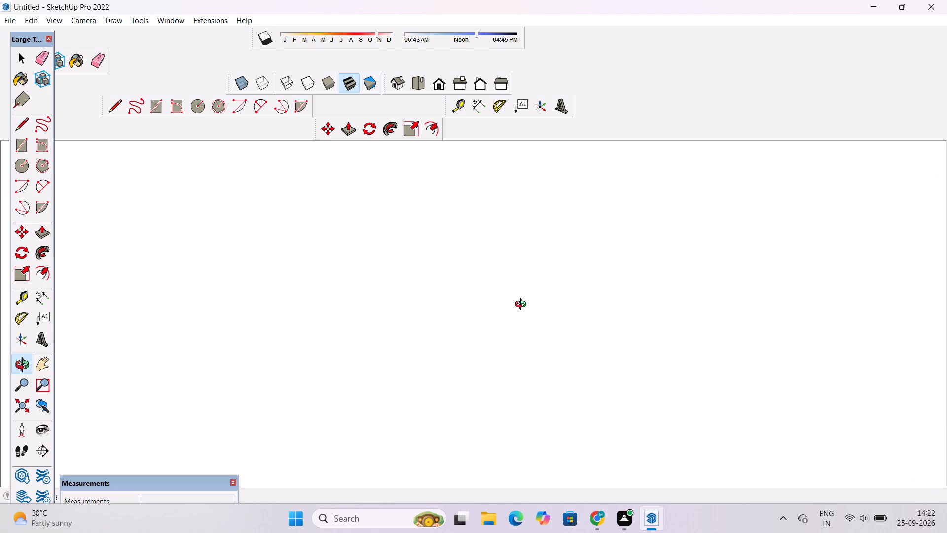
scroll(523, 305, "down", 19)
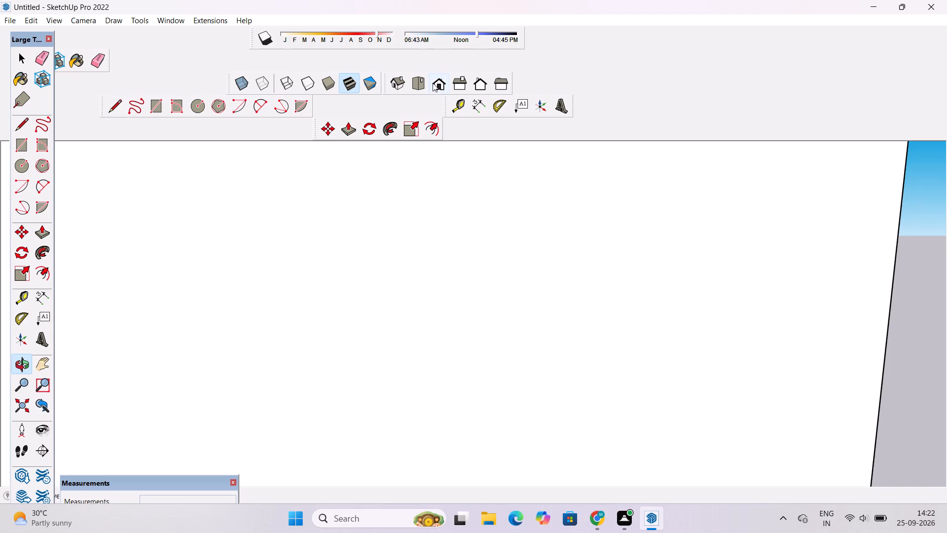
Examine the building from the front, checking the ground-floor bay and the open floors beside the front wall.
left_click(434, 84)
scroll(466, 273, "down", 13)
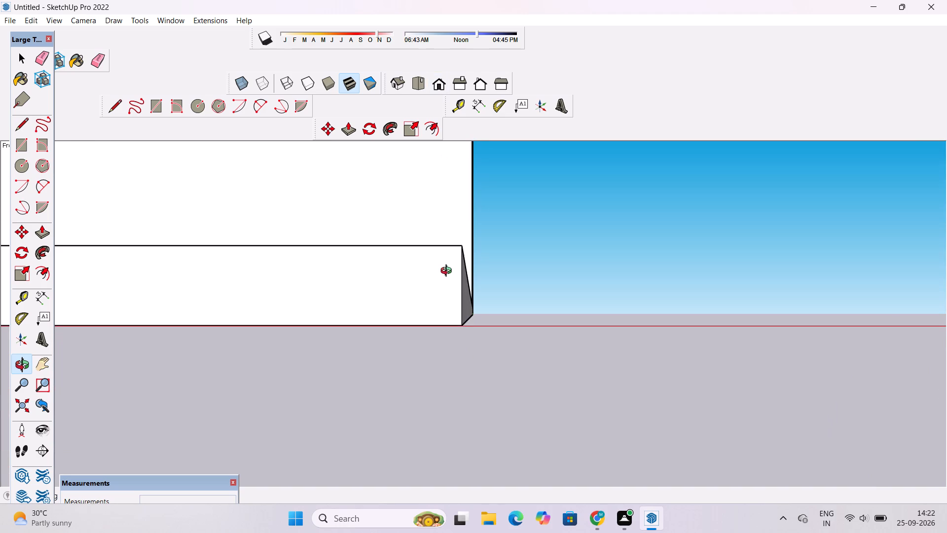
scroll(448, 272, "up", 3)
scroll(448, 272, "down", 1)
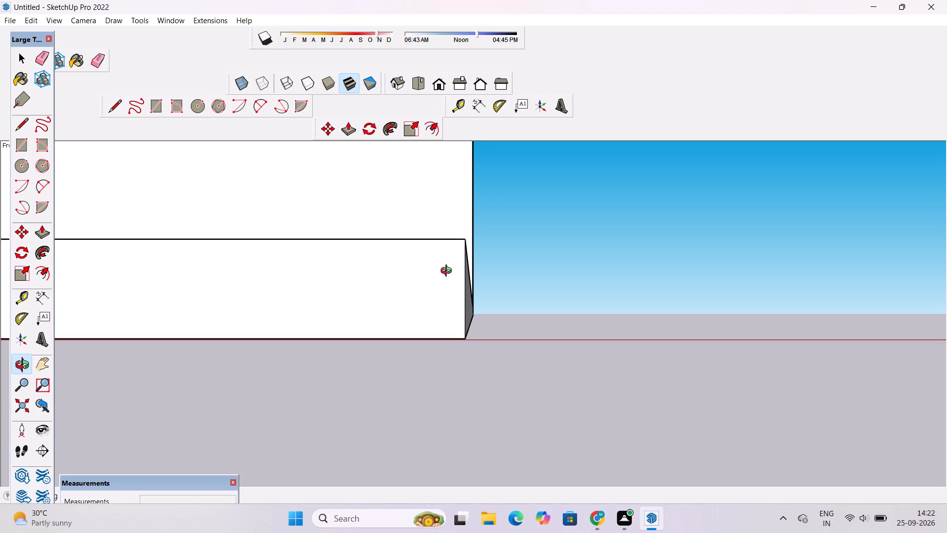
scroll(448, 272, "down", 1)
scroll(291, 229, "down", 2)
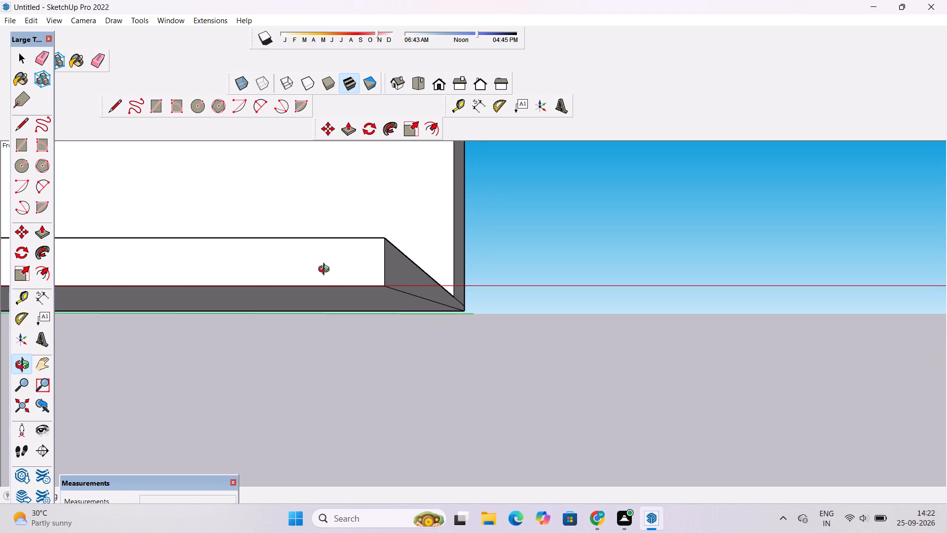
left_click_drag(367, 259, 547, 288, "shift")
scroll(550, 285, "down", 11)
left_click_drag(546, 260, 537, 350)
scroll(519, 325, "down", 7)
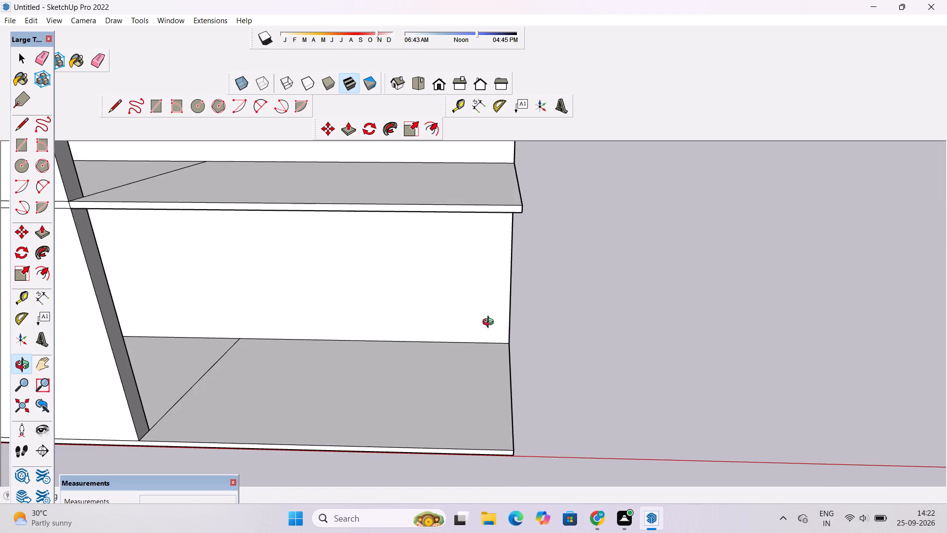
scroll(396, 322, "down", 6)
left_click_drag(379, 320, 600, 320, "shift")
left_click_drag(554, 357, 534, 356, "shift")
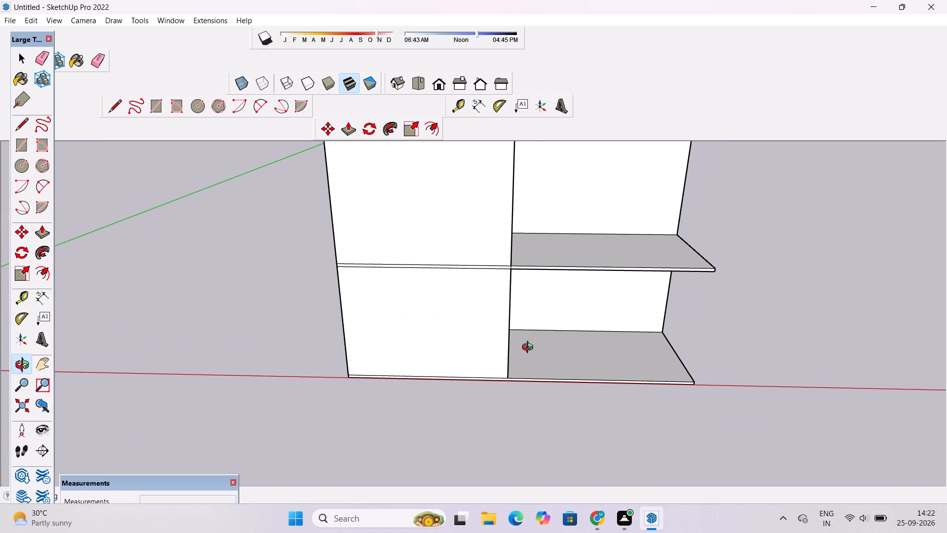
left_click_drag(541, 325, 524, 361, "shift")
scroll(528, 346, "up", 2)
left_click_drag(524, 342, 498, 413, "shift")
scroll(479, 395, "down", 3)
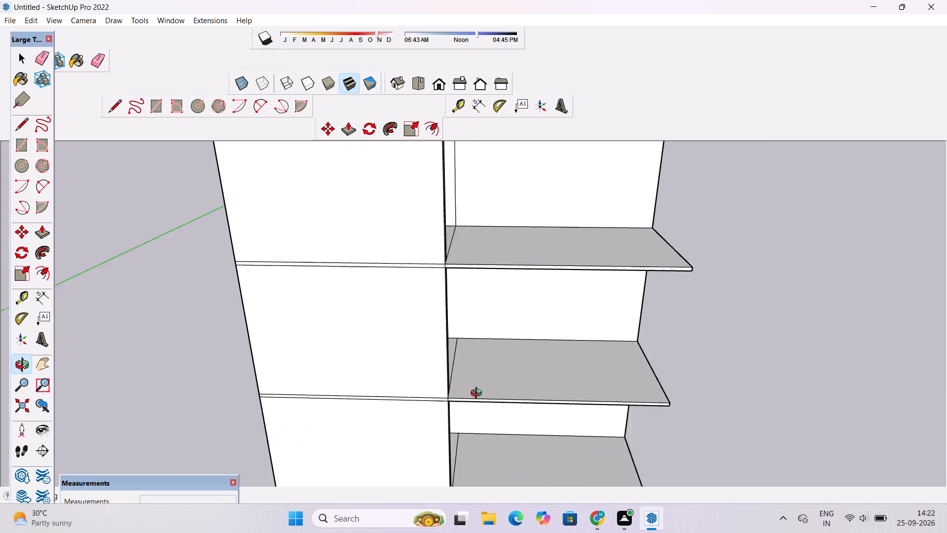
Examine the whole stacked building from raised and low angles, comparing the top slab's wall strips with the open bays below.
scroll(478, 394, "down", 1)
left_click_drag(498, 349, 498, 381)
scroll(496, 375, "down", 4)
left_click_drag(492, 366, 489, 374, "shift")
left_click_drag(489, 374, 549, 372)
left_click_drag(551, 373, 503, 379, "shift")
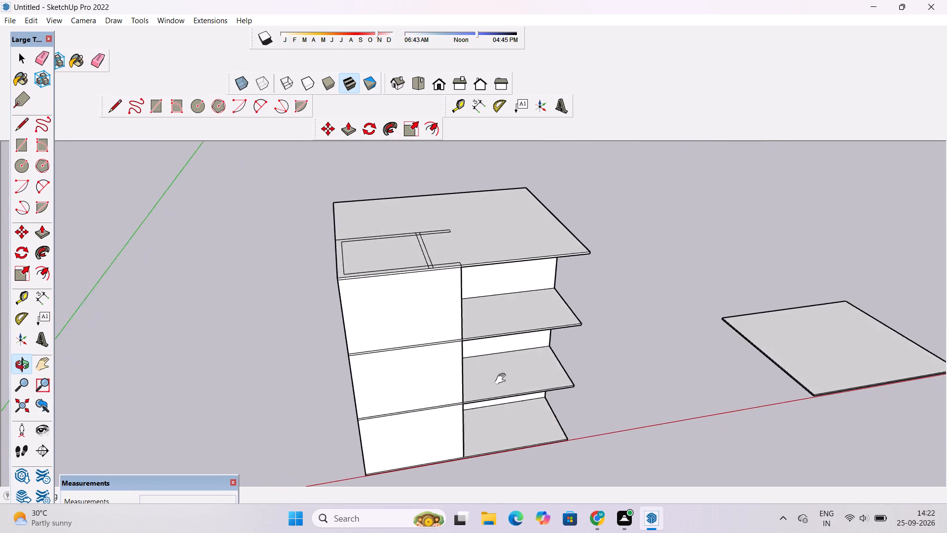
left_click_drag(503, 379, 495, 384, "shift")
left_click(498, 377, "shift")
scroll(491, 375, "up", 3)
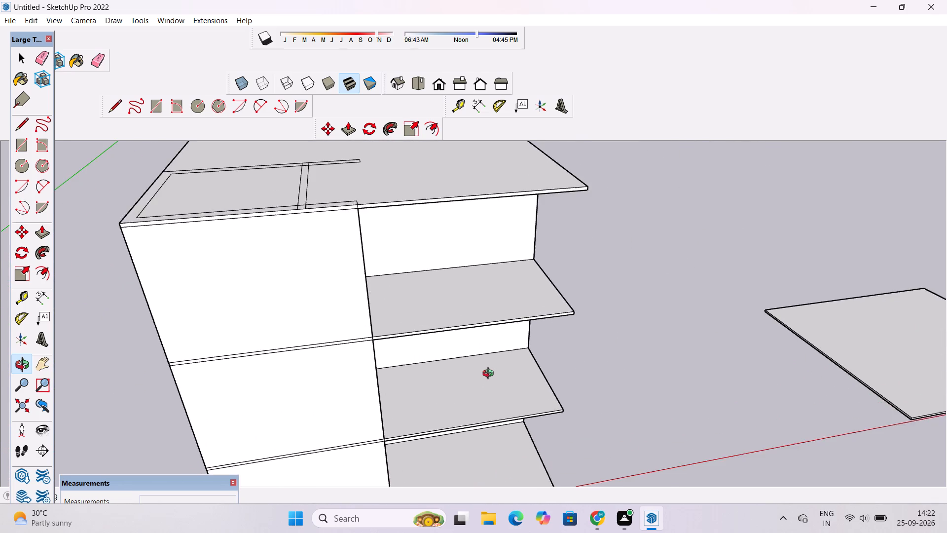
scroll(490, 375, "up", 2)
left_click_drag(490, 371, 488, 400, "shift")
scroll(485, 399, "down", 4)
left_click_drag(490, 358, 370, 237)
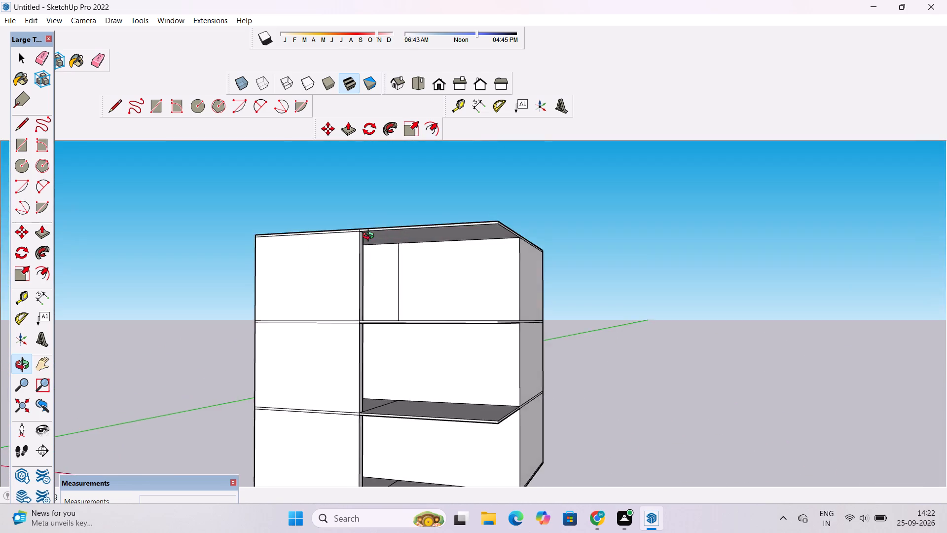
left_click_drag(370, 237, 511, 447)
left_click_drag(477, 417, 512, 398, "shift")
left_click_drag(510, 396, 493, 361)
left_click_drag(510, 384, 442, 299)
left_click_drag(508, 439, 460, 370, "shift")
left_click_drag(438, 385, 438, 391)
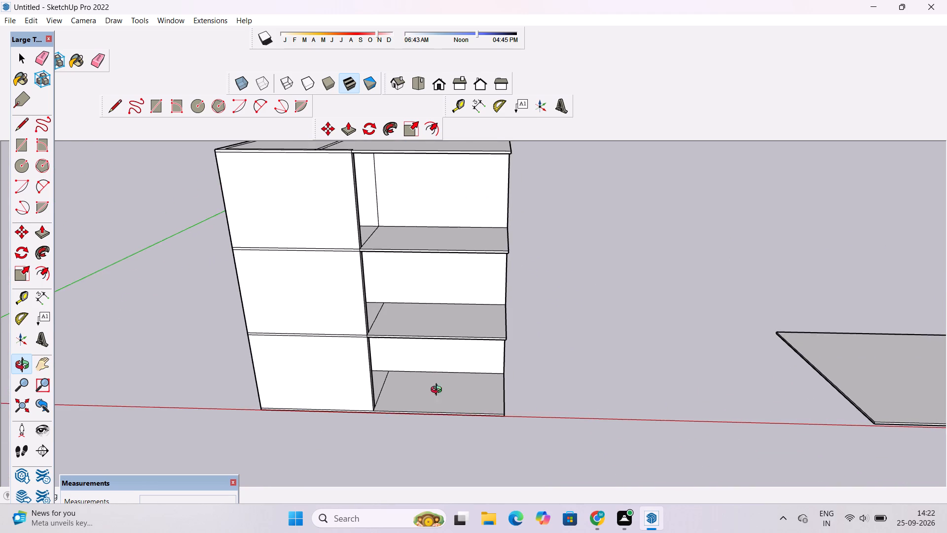
left_click_drag(438, 391, 438, 413)
Measure the open ground-floor bay's depth along the slab's side edge, from the front corner to the back wall.
left_click(44, 296)
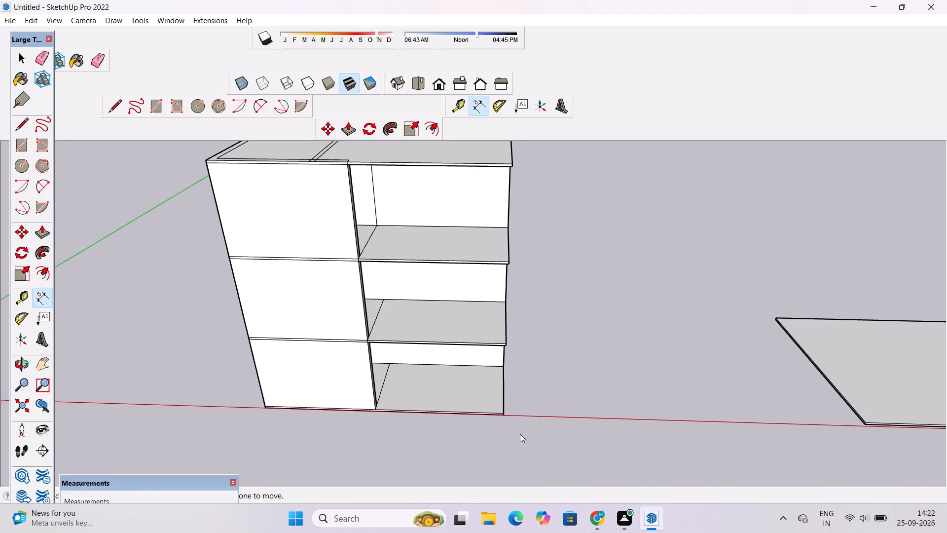
scroll(517, 412, "up", 11)
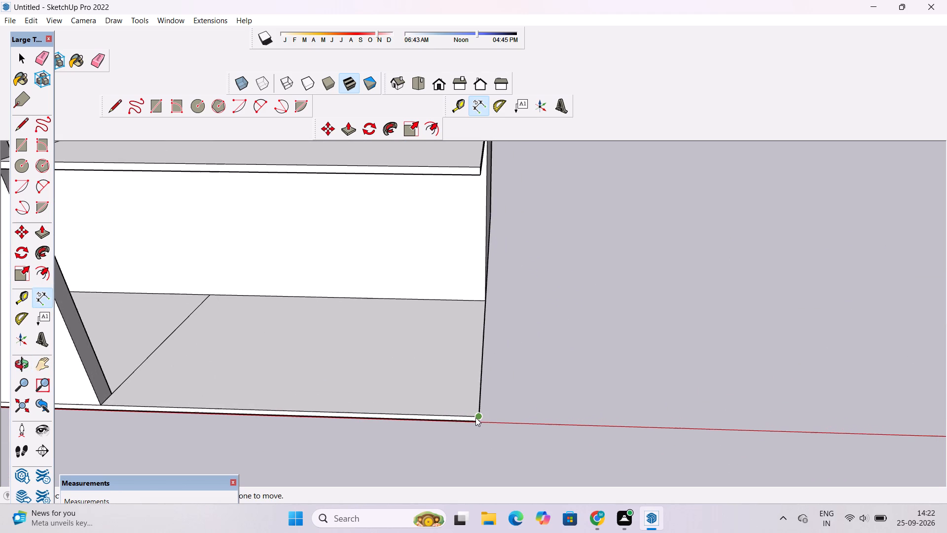
left_click(474, 418)
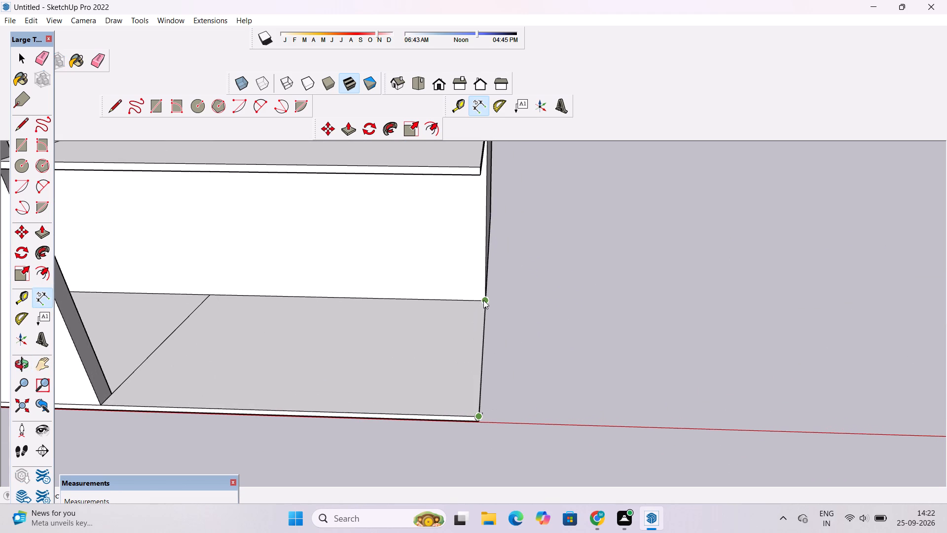
scroll(483, 301, "up", 5)
left_click(486, 301)
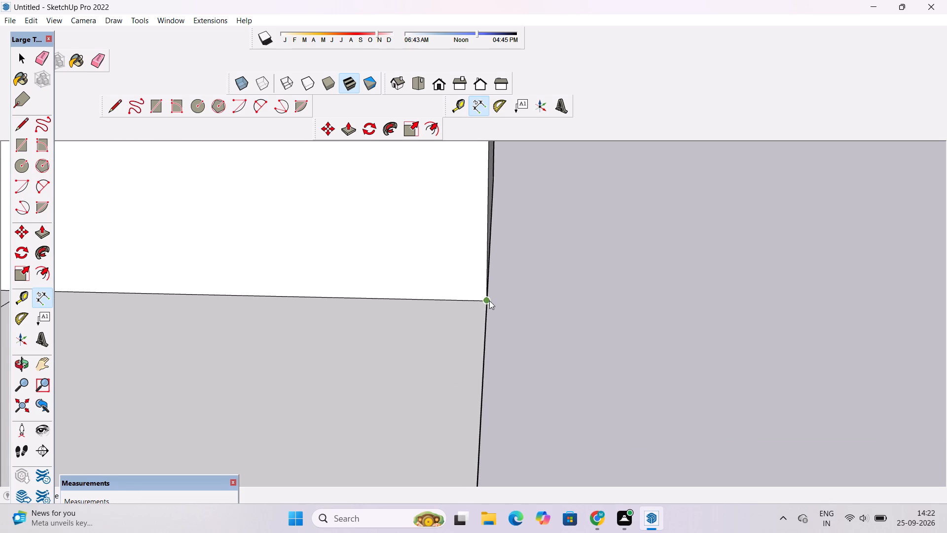
scroll(543, 301, "down", 5)
key("space")
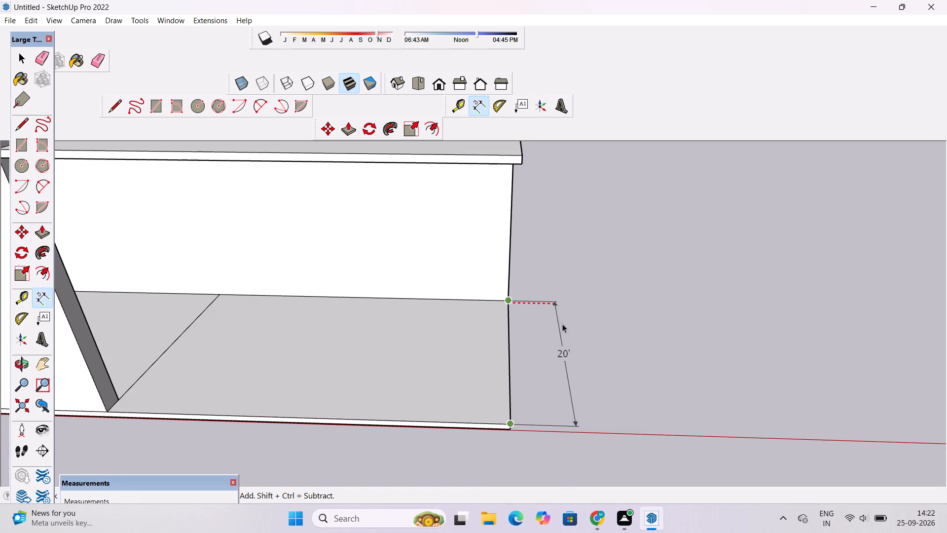
key("o")
Place a guide line on the top slab parallel to its front edge, offset 20' inward.
scroll(561, 329, "down", 4)
left_click_drag(504, 369, 549, 421)
scroll(513, 394, "down", 5)
left_click_drag(521, 375, 528, 399, "shift")
scroll(528, 391, "down", 6)
left_click_drag(528, 391, 522, 451)
scroll(455, 331, "up", 9)
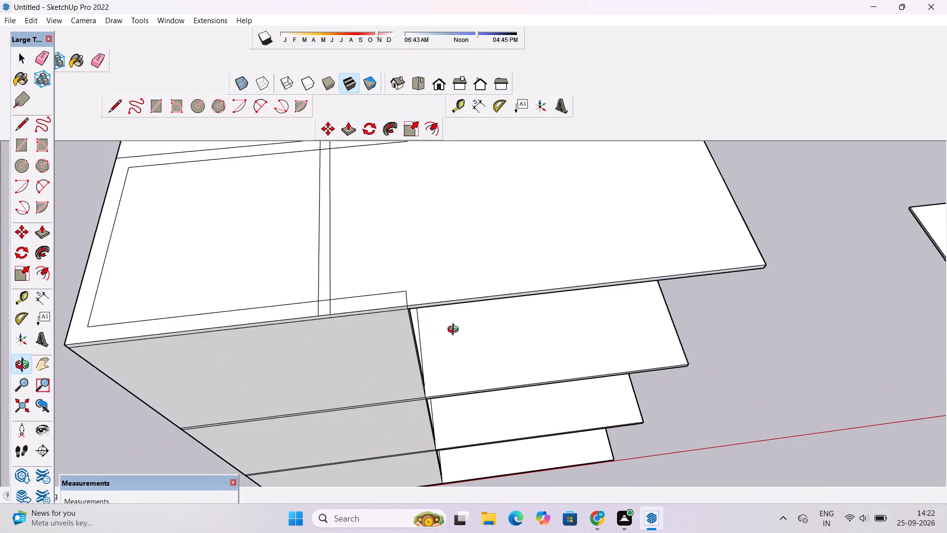
left_click_drag(455, 329, 482, 335, "shift")
left_click_drag(477, 346, 471, 350)
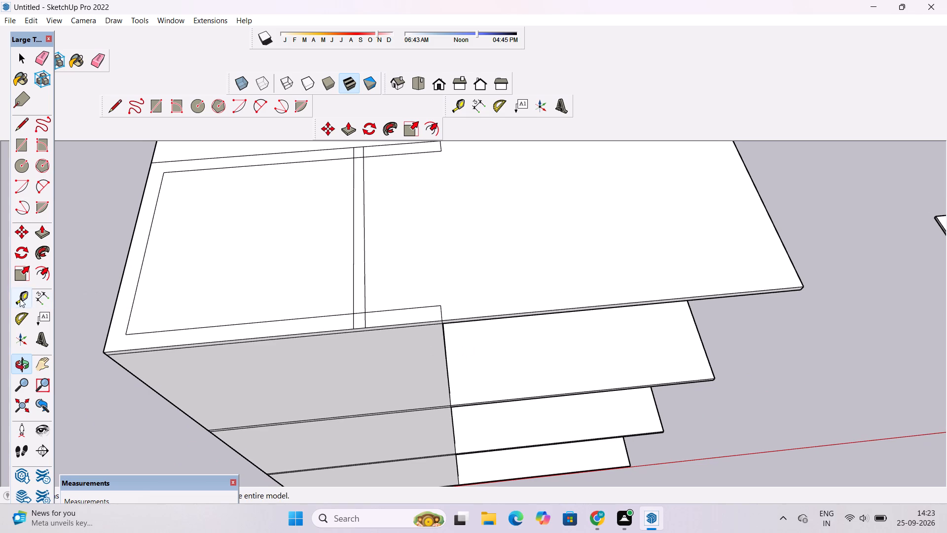
left_click(20, 299)
left_click(495, 315)
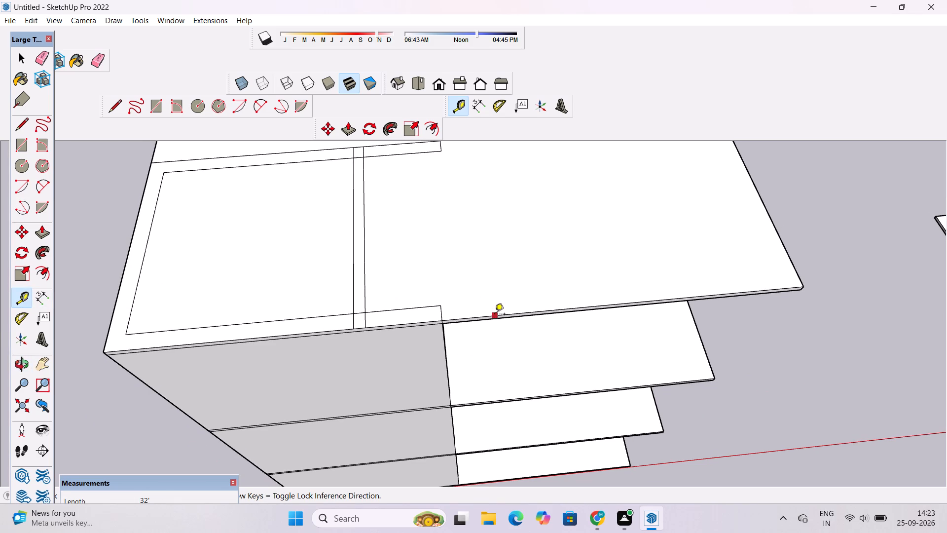
scroll(480, 292, "down", 8)
scroll(478, 207, "up", 4)
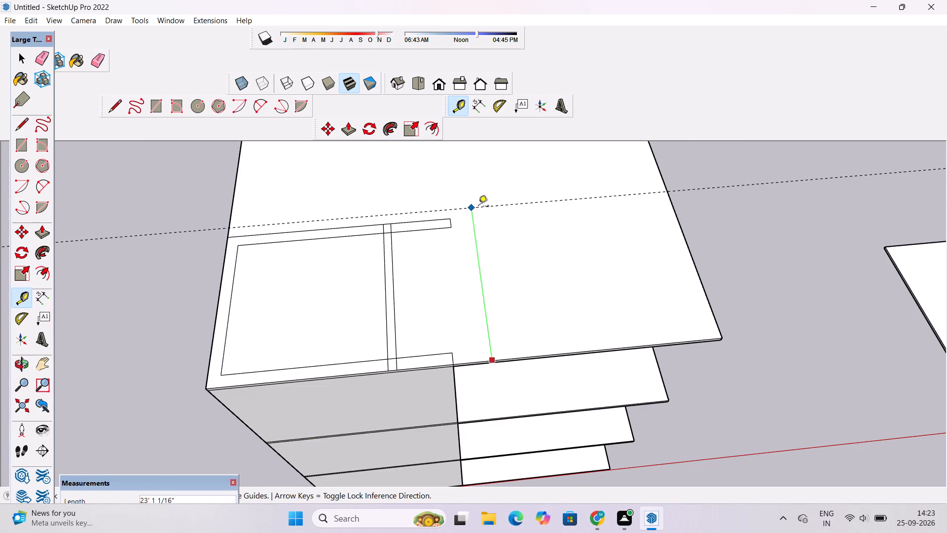
type("20'")
key("Return")
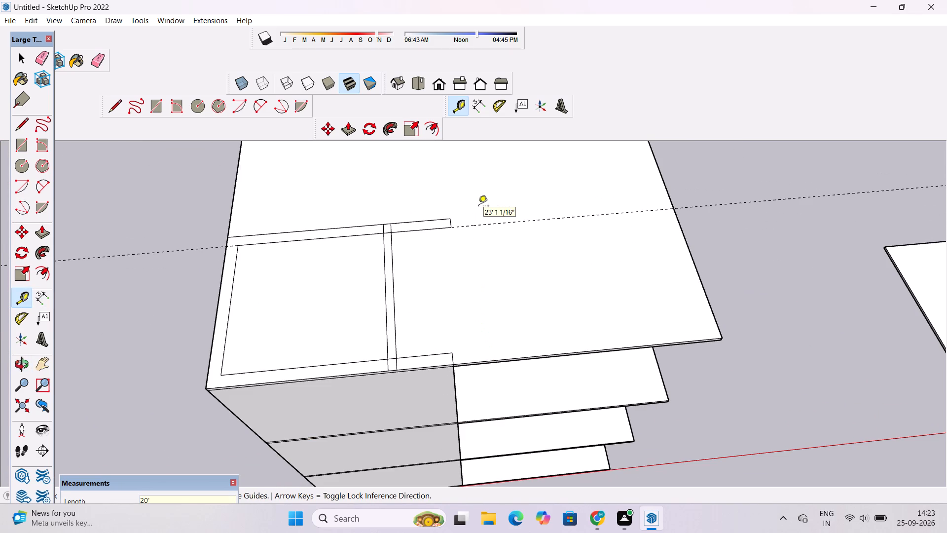
scroll(442, 246, "down", 4)
scroll(437, 262, "up", 1)
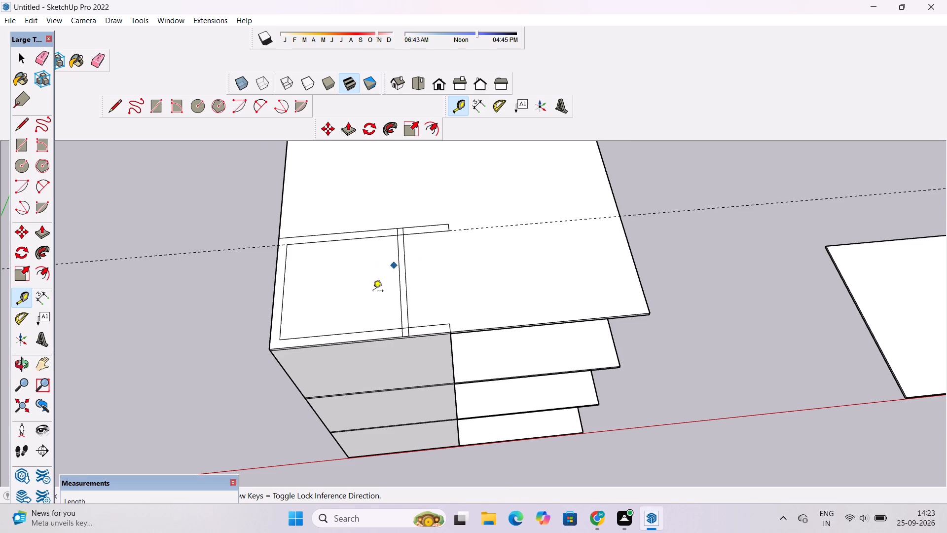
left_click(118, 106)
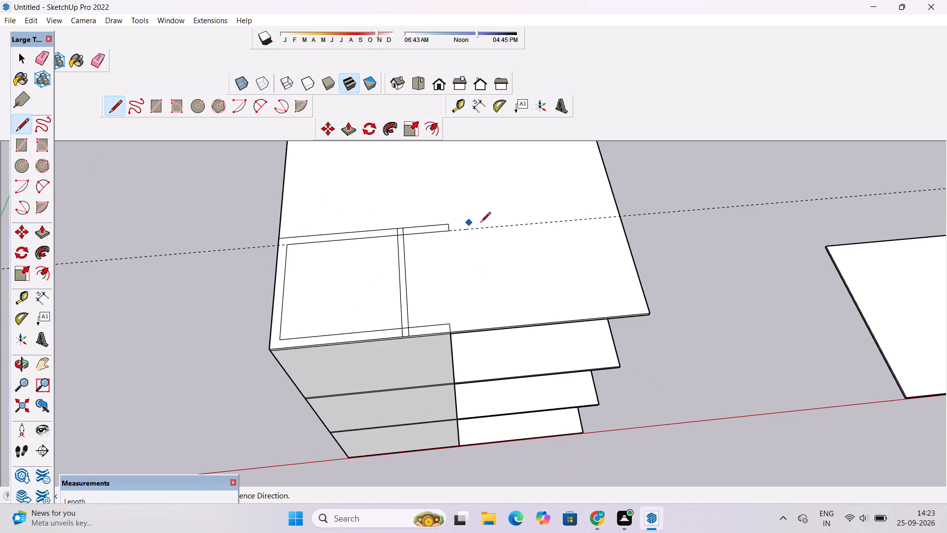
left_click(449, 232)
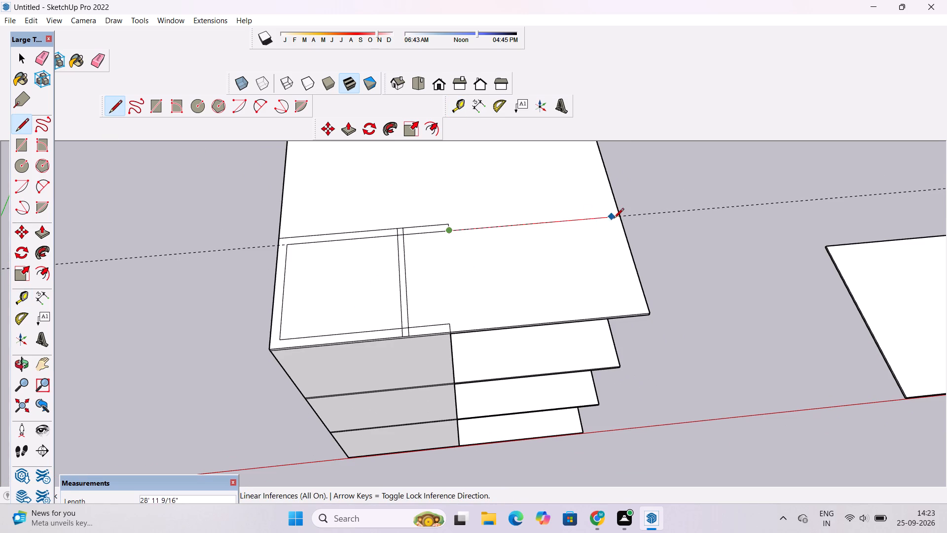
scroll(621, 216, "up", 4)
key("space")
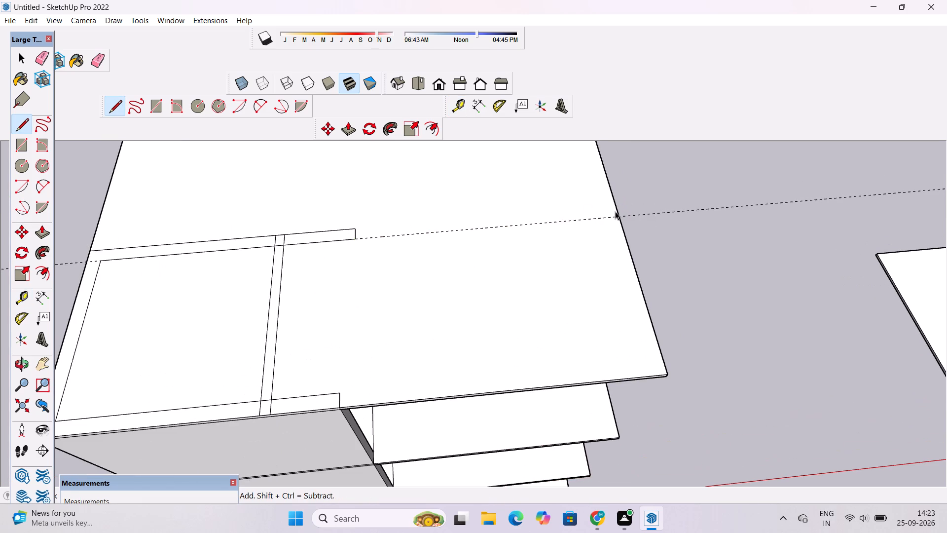
Draw a 30' 6" line along the guide, from the top slab's side edge to the inner wall strip's end corner.
type("l")
scroll(623, 233, "up", 6)
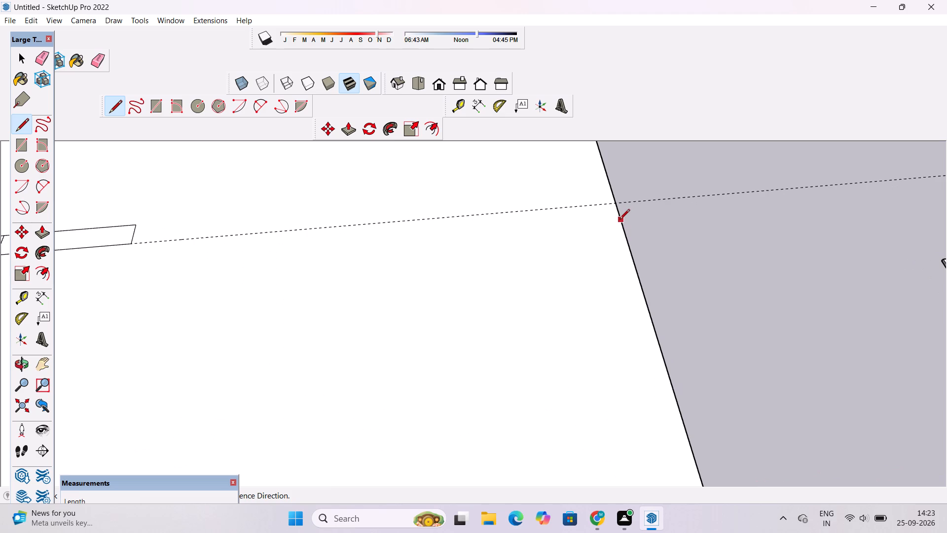
scroll(621, 207, "up", 6)
scroll(614, 201, "down", 4)
scroll(605, 195, "up", 3)
scroll(601, 195, "down", 2)
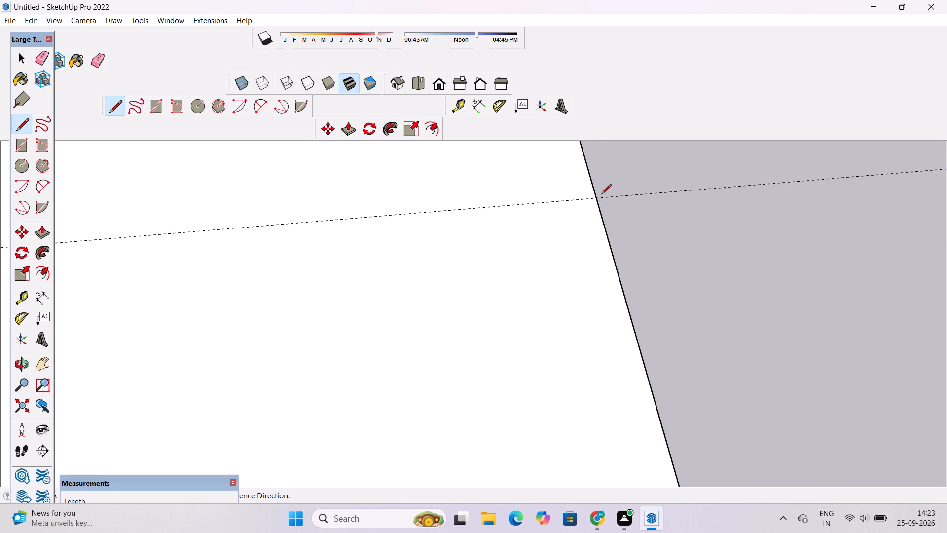
left_click(595, 199)
scroll(579, 203, "down", 11)
scroll(579, 203, "up", 1)
scroll(579, 203, "down", 7)
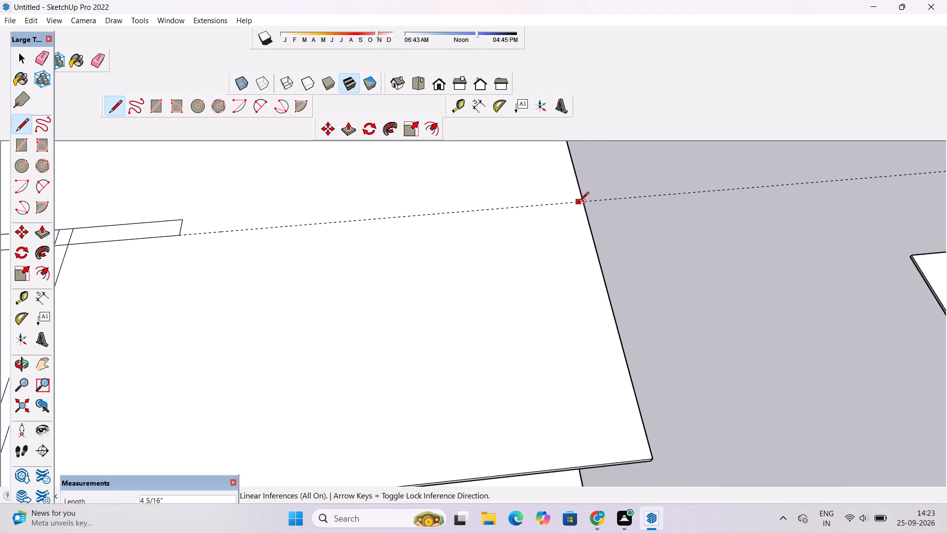
scroll(579, 203, "down", 4)
scroll(350, 218, "up", 8)
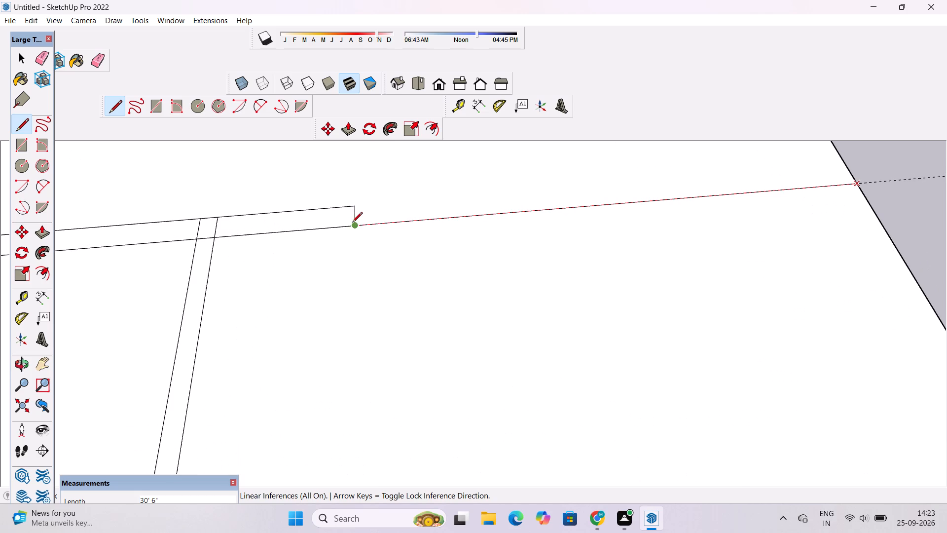
left_click(354, 226)
scroll(354, 238, "down", 8)
key("space")
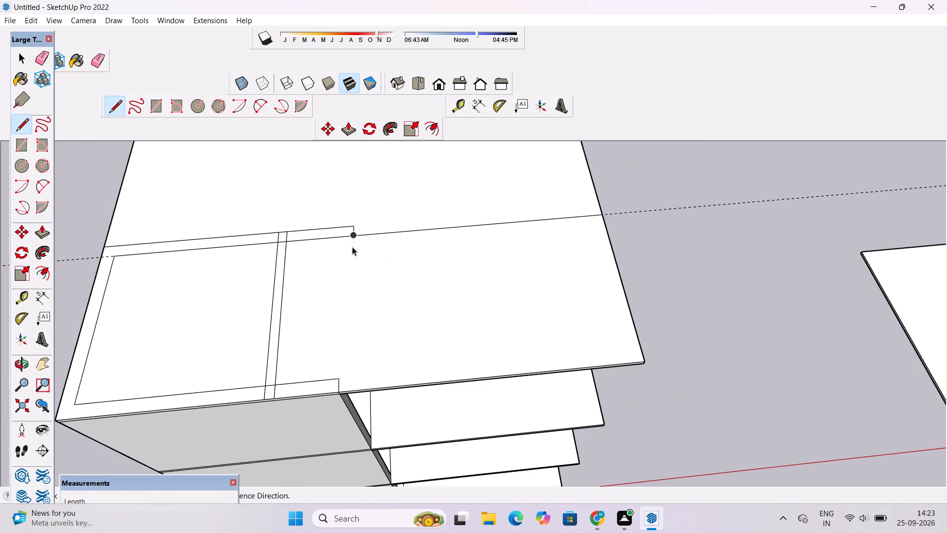
Erase the guide line that crosses the top slab parallel to its front edge.
key("o")
scroll(352, 249, "down", 5)
scroll(364, 289, "down", 2)
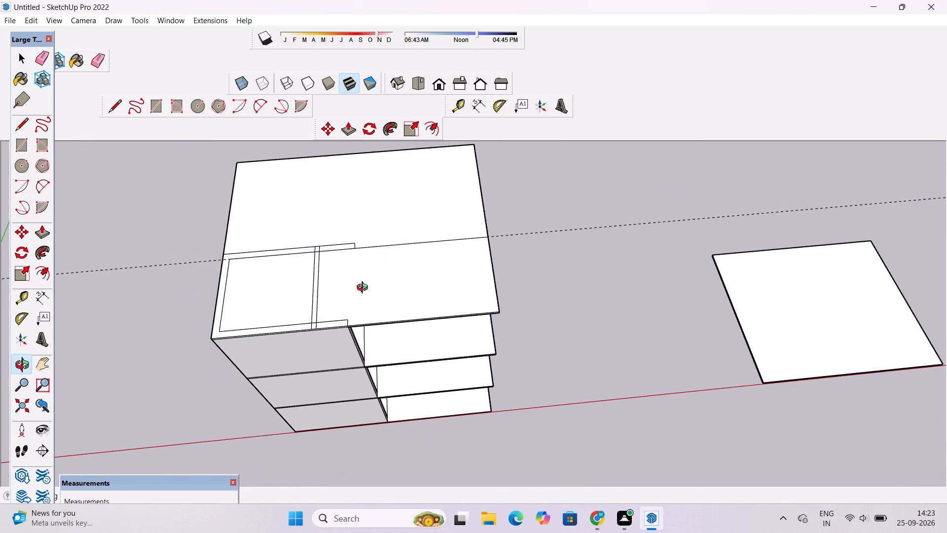
left_click_drag(358, 288, 524, 312, "shift")
scroll(477, 314, "down", 4)
left_click_drag(442, 317, 540, 284, "shift")
key("e")
left_click_drag(391, 248, 389, 271)
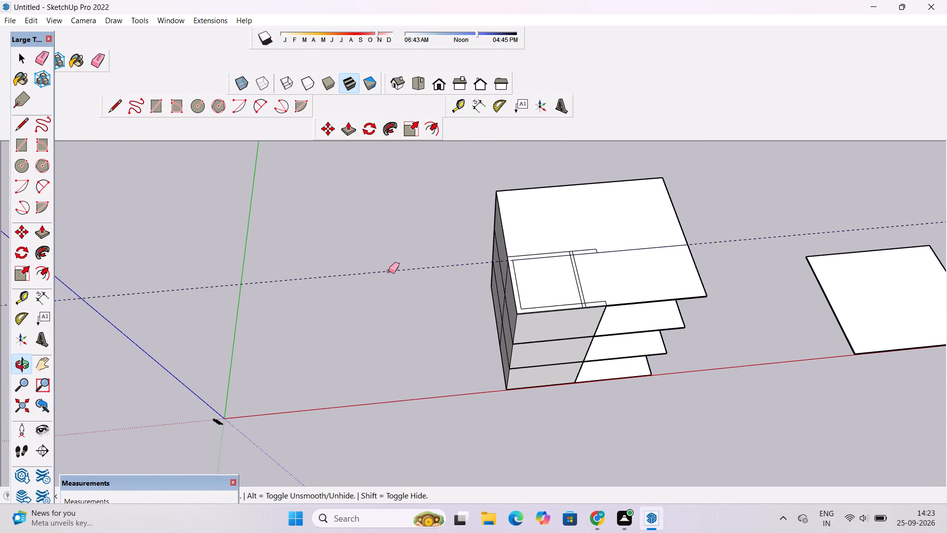
left_click_drag(389, 271, 389, 277)
key("space")
Place a guide line on the first-floor slab in the open bay, parallel to its outer side edge and offset 1.5' inward.
key("o")
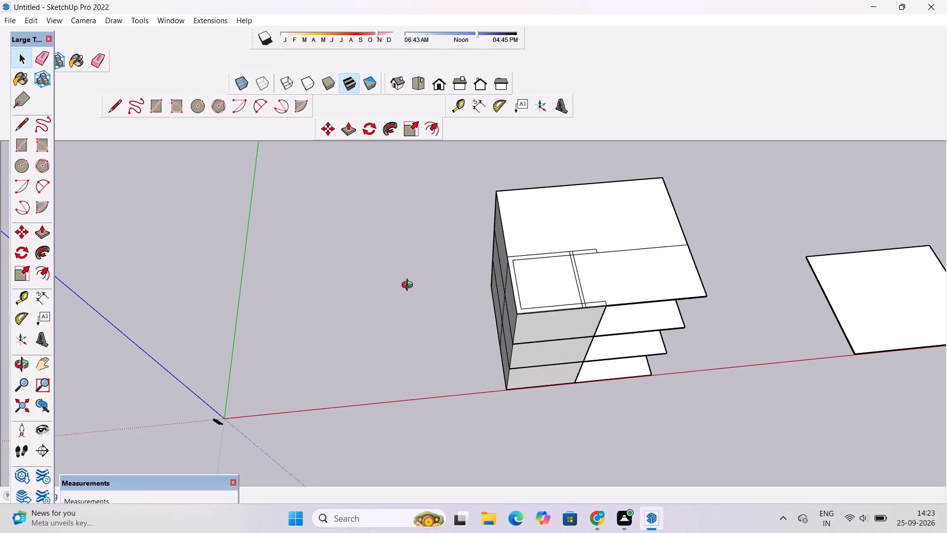
left_click_drag(455, 299, 284, 278, "shift")
left_click_drag(432, 326, 406, 201)
scroll(410, 263, "up", 2)
left_click_drag(416, 288, 449, 333)
left_click_drag(456, 337, 451, 291)
left_click(451, 291, "shift")
left_click_drag(446, 288, 472, 245, "shift")
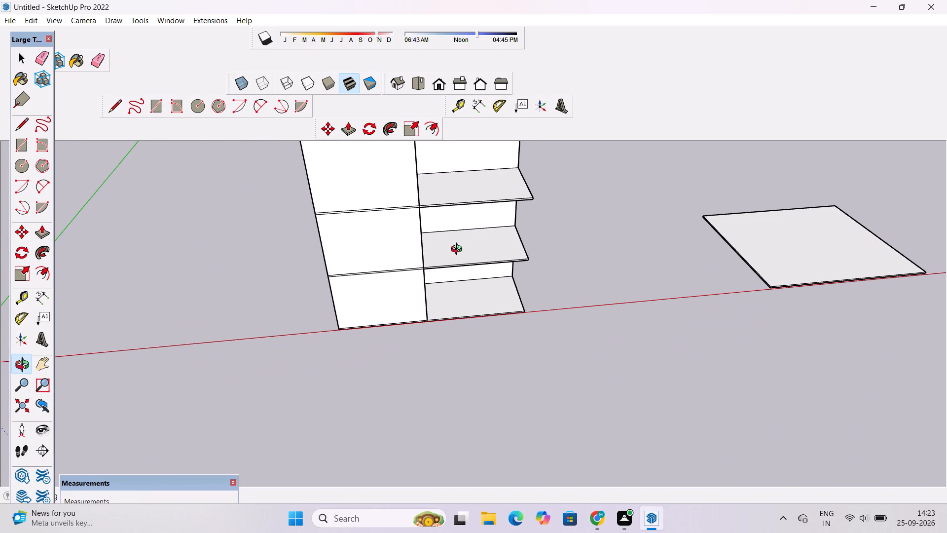
left_click_drag(460, 258, 459, 307)
scroll(533, 245, "up", 4)
left_click_drag(528, 243, 498, 284, "shift")
left_click_drag(489, 298, 488, 274)
left_click_drag(486, 281, 485, 277, "shift")
left_click_drag(483, 291, 482, 276)
left_click_drag(483, 276, 483, 291, "shift")
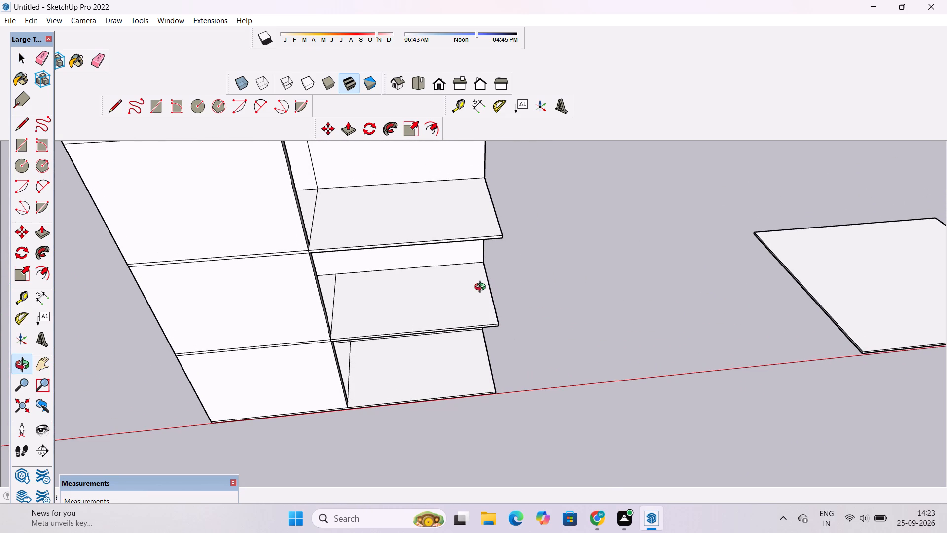
scroll(482, 288, "down", 1)
key("t")
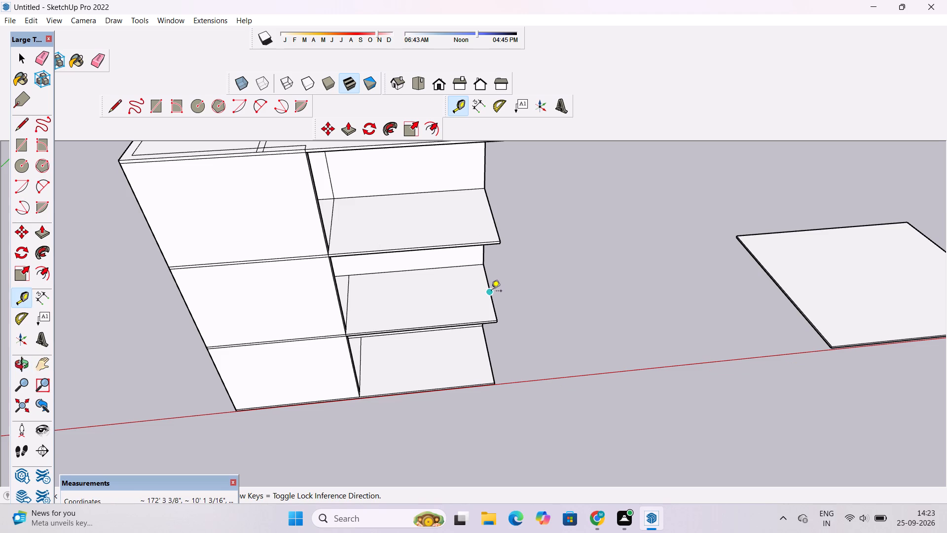
scroll(491, 293, "up", 14)
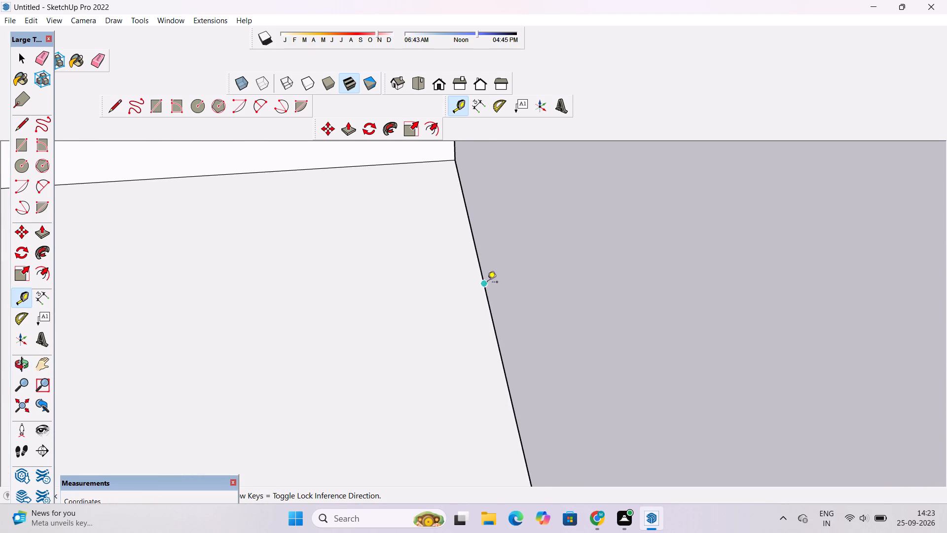
scroll(488, 301, "up", 5)
left_click(488, 293)
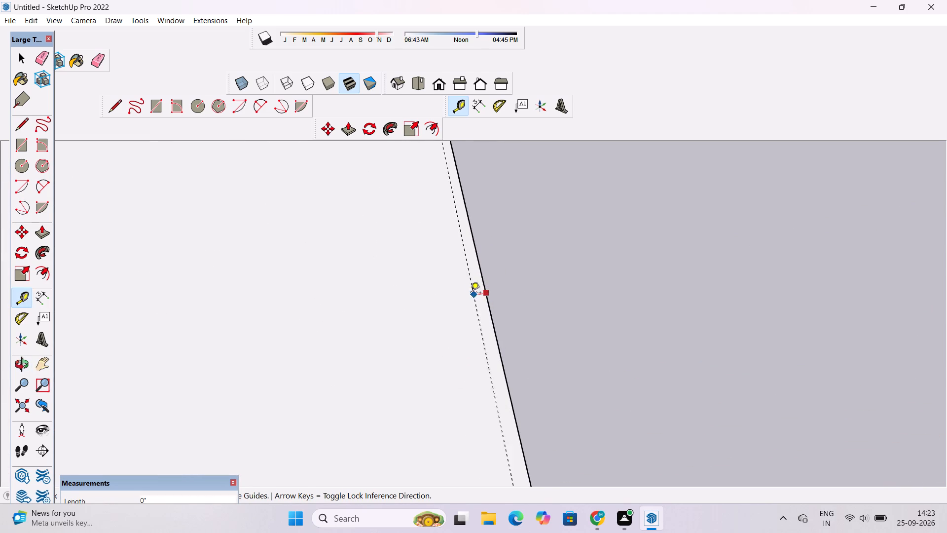
scroll(430, 298, "down", 9)
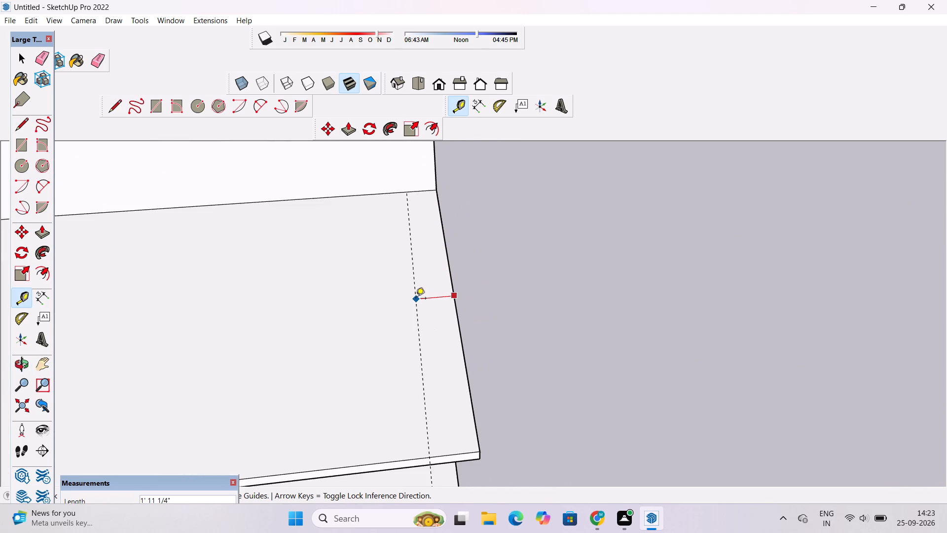
type("1.5")
key("apostrophe")
key("Return")
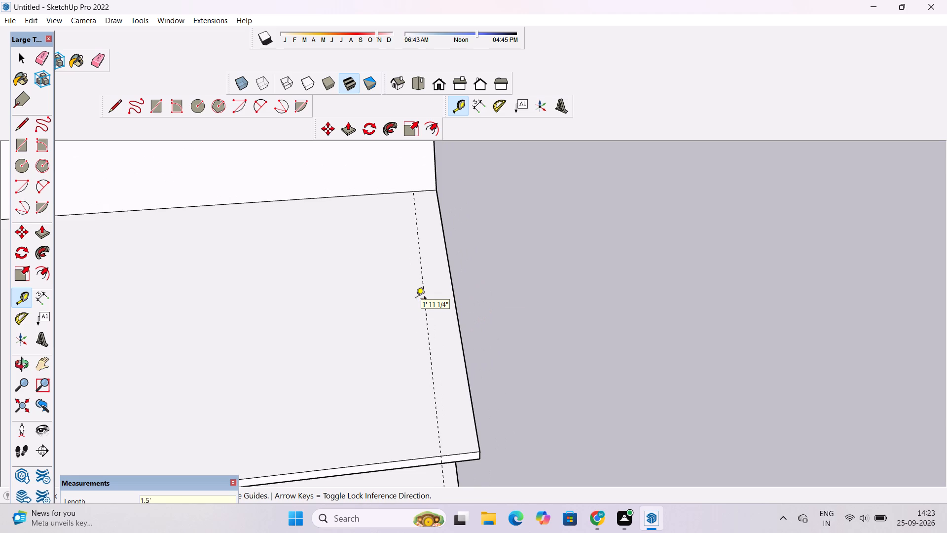
Place a guide line on the second-floor slab in the open bay, parallel to its outer side edge and offset 1.5' inward.
scroll(413, 293, "down", 15)
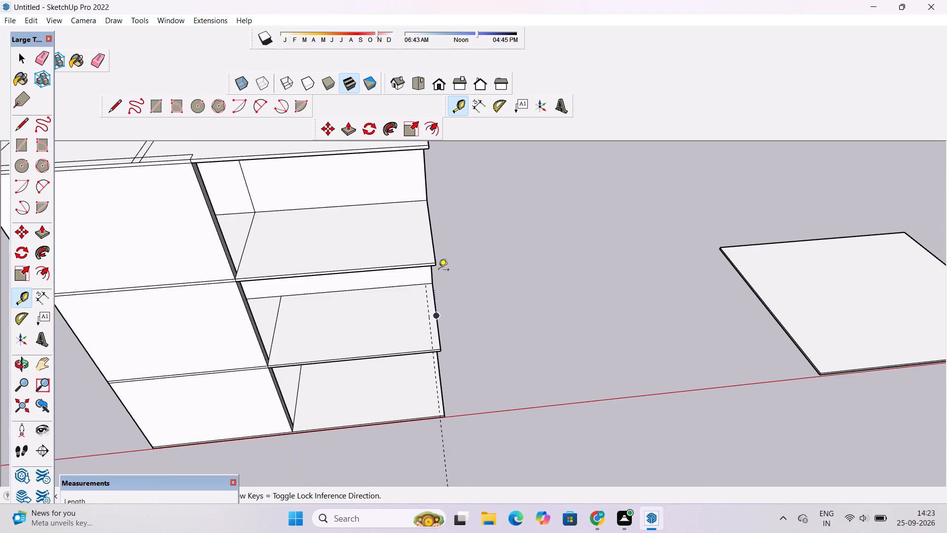
scroll(431, 234, "up", 5)
left_click(431, 230)
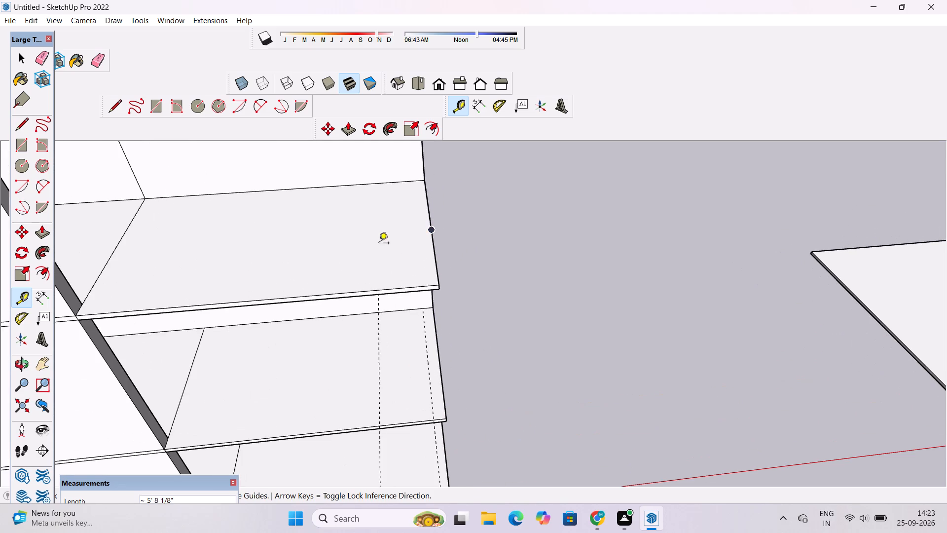
key("space")
type("t")
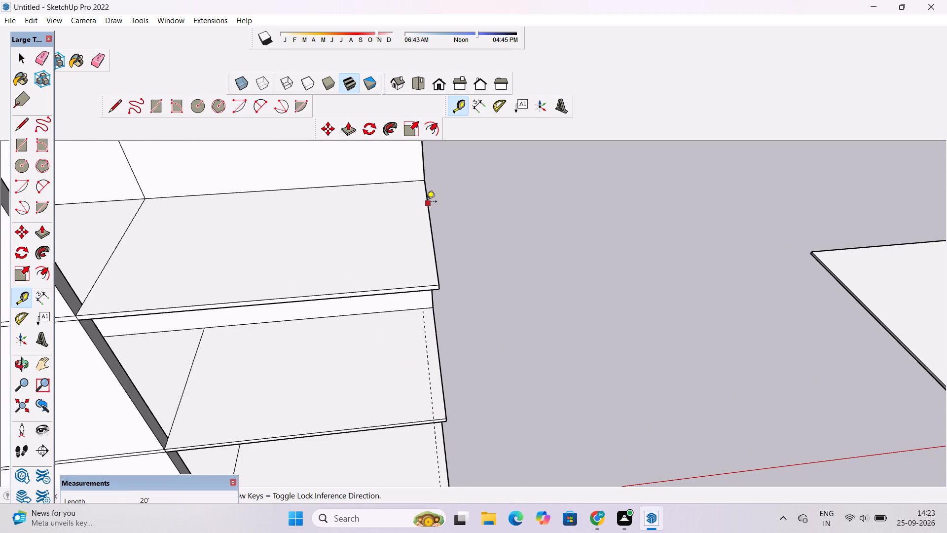
left_click(426, 202)
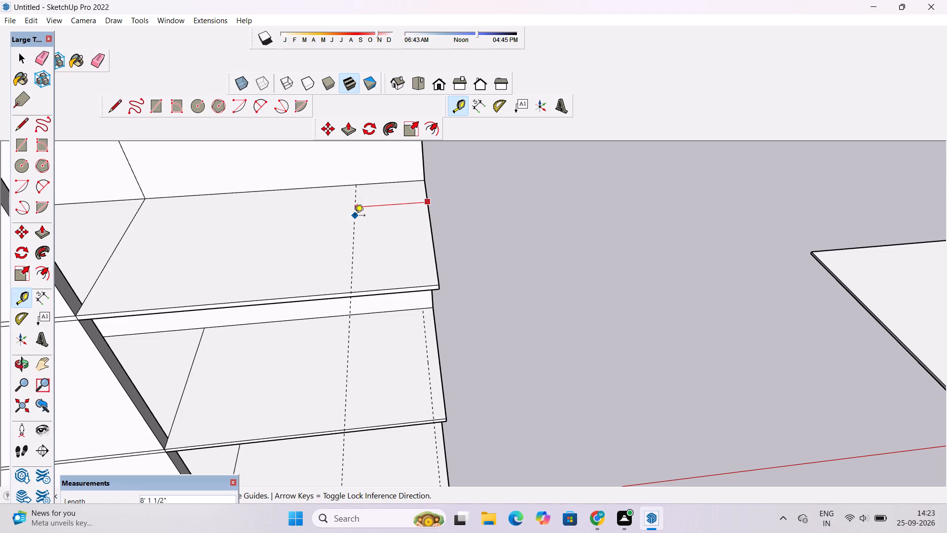
type("1.")
type("5'")
key("Return")
Place a guide line on the ground slab in the open bay, parallel to its outer side edge and offset 2' inward.
scroll(348, 212, "down", 5)
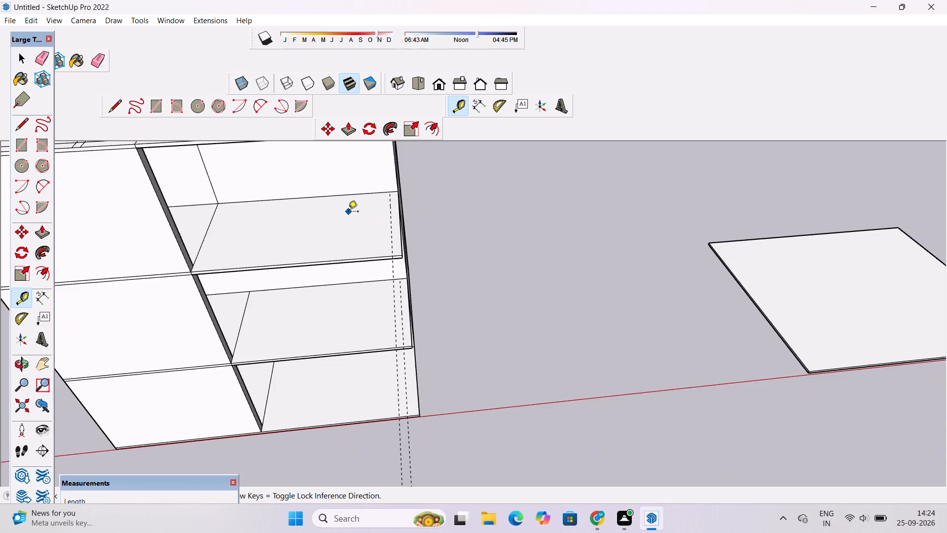
scroll(348, 212, "down", 2)
scroll(411, 360, "up", 13)
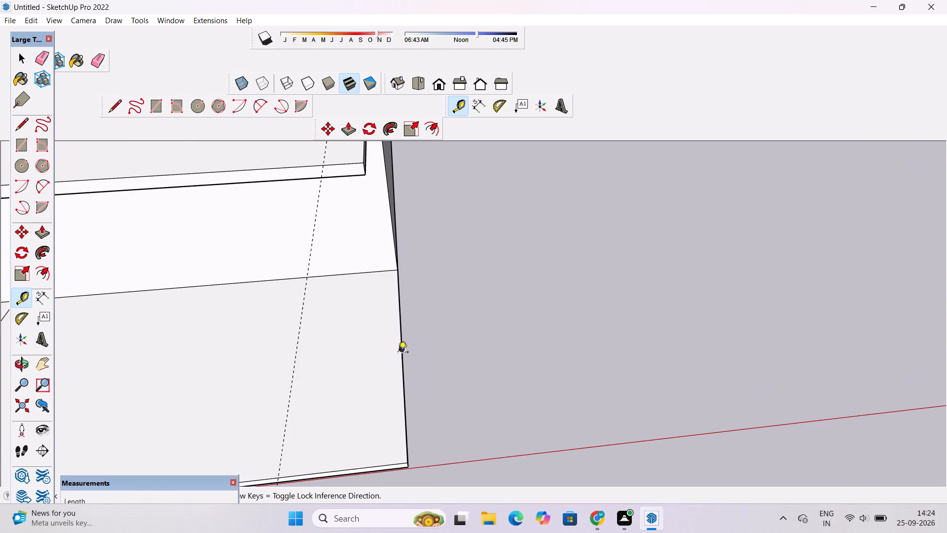
left_click(402, 350)
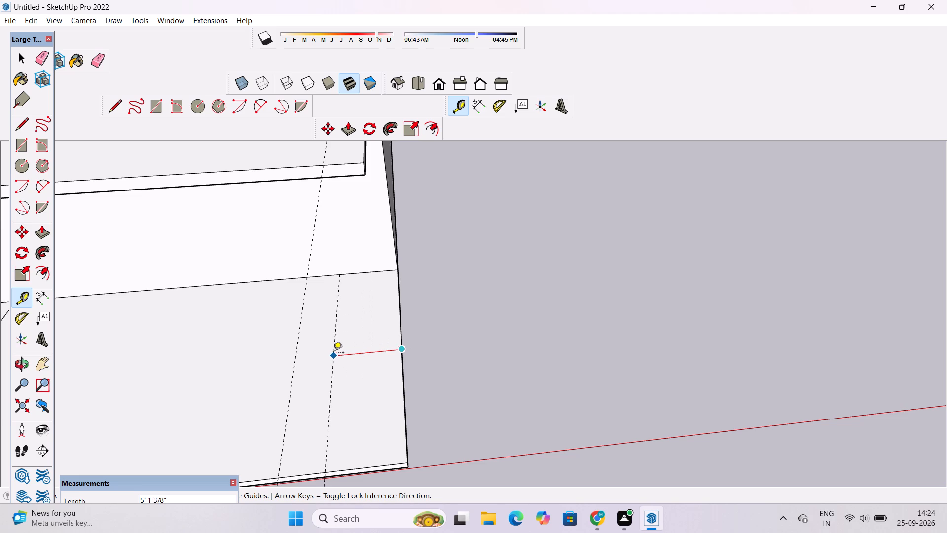
type("2'")
key("Return")
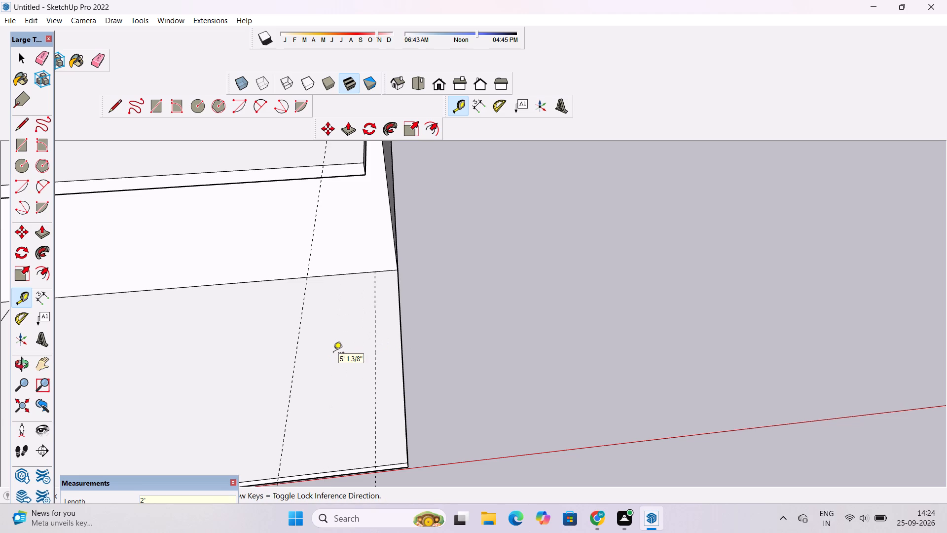
Place a guide line on the first-floor slab in the open bay, parallel to its front edge and offset 2' inward.
scroll(333, 353, "down", 11)
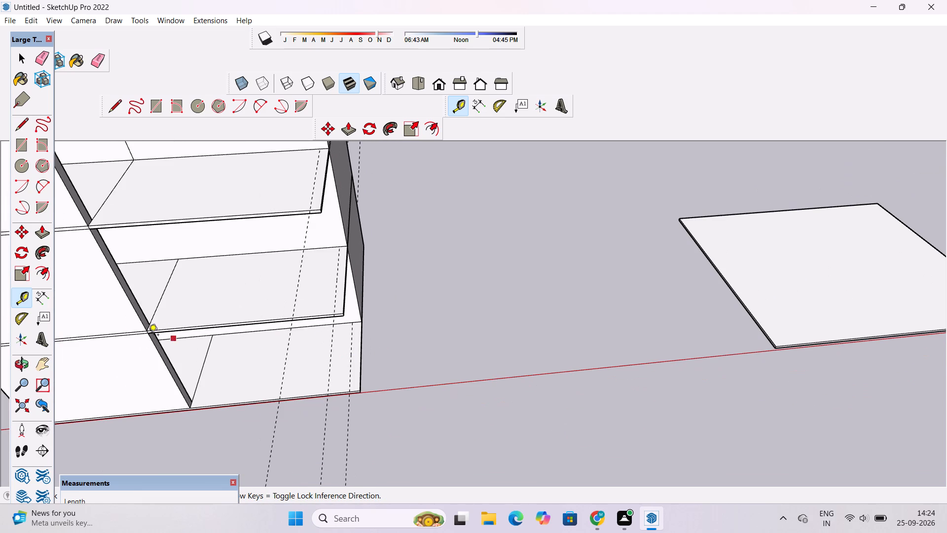
scroll(136, 334, "up", 4)
scroll(325, 326, "down", 6)
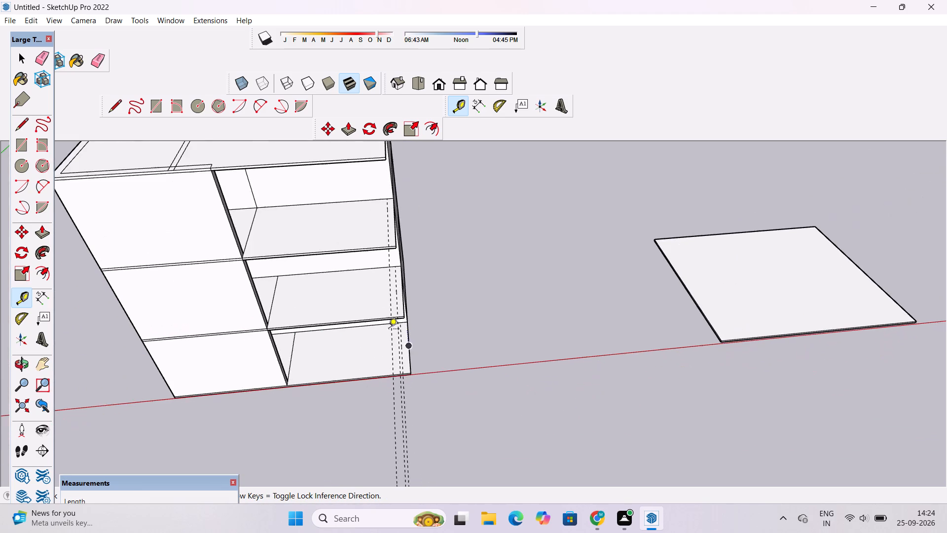
scroll(236, 336, "up", 8)
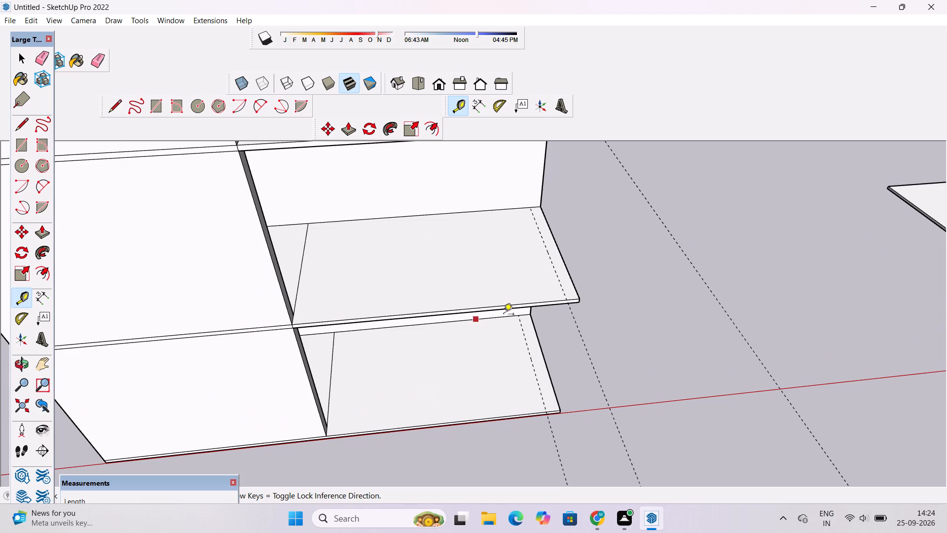
left_click(437, 313)
scroll(432, 292, "up", 3)
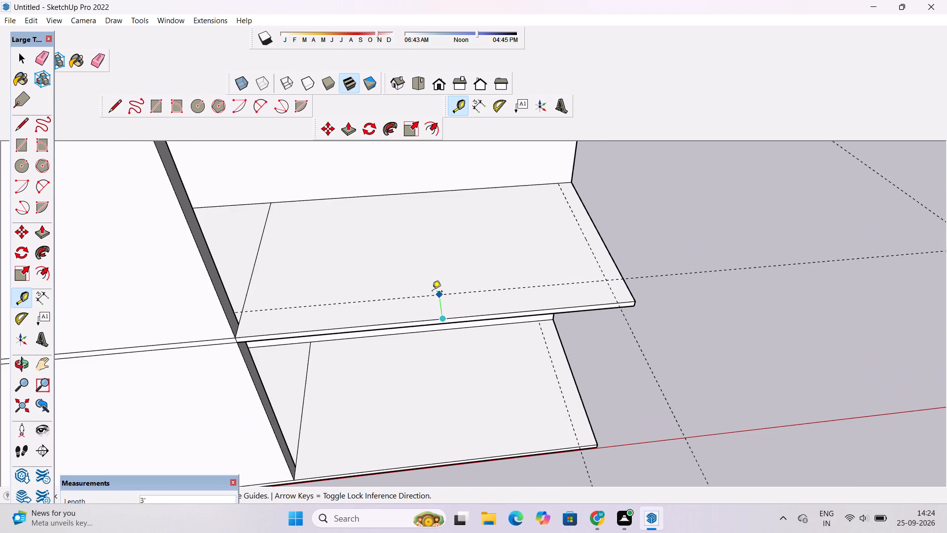
key("2")
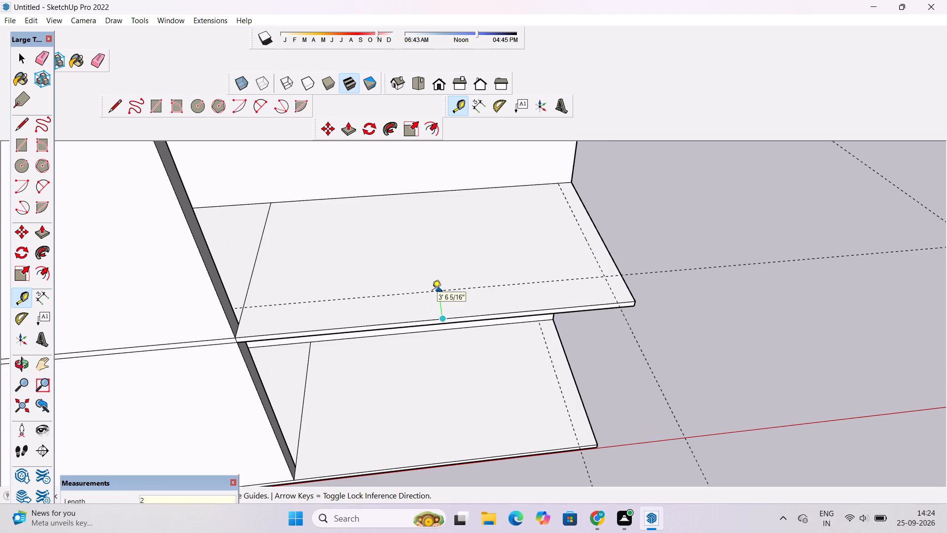
key("apostrophe")
key("Return")
Place a guide line on the second-floor slab in the open bay, parallel to its front edge and offset 2' inward.
scroll(401, 316, "down", 5)
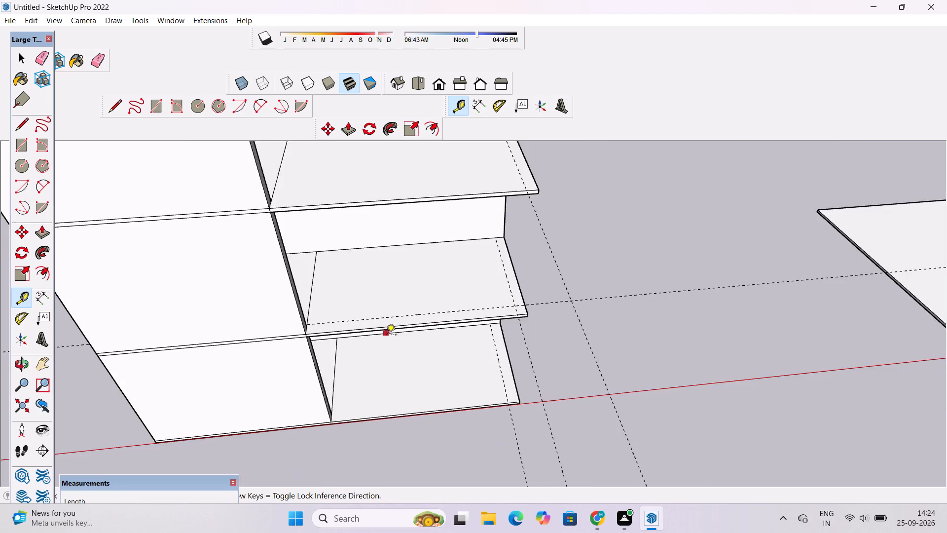
scroll(386, 336, "down", 3)
scroll(434, 234, "up", 5)
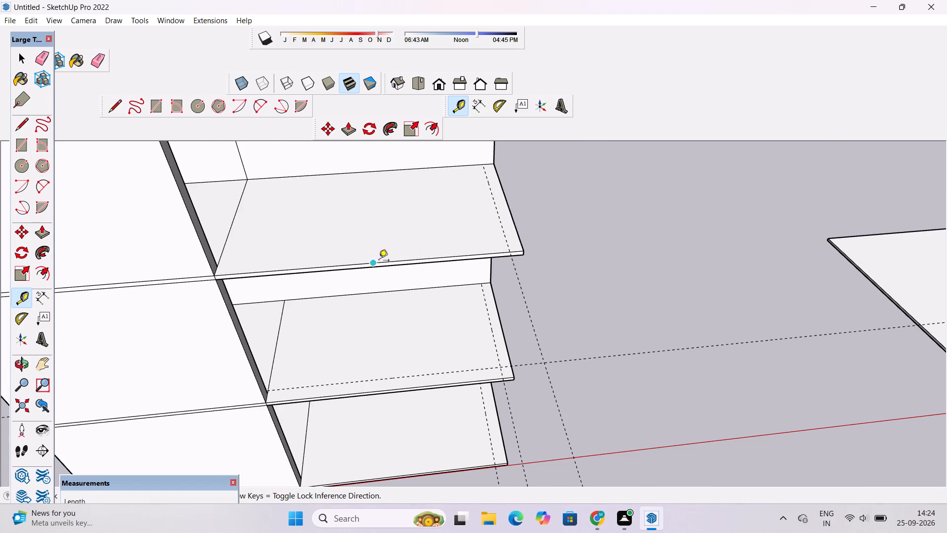
left_click(373, 263)
scroll(370, 239, "up", 3)
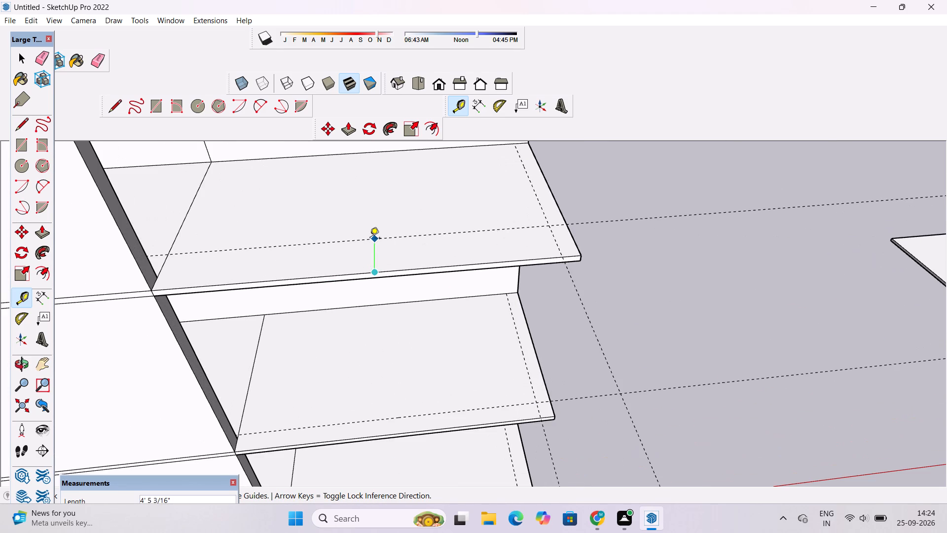
type("2'")
key("Return")
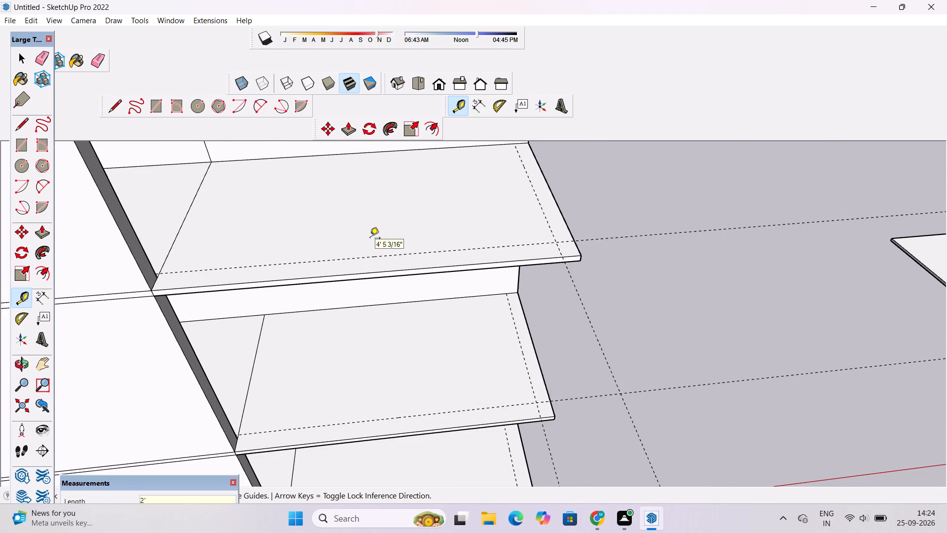
Draw a line along the side guide on the second-floor slab in the open bay, from the back wall to the front guide.
scroll(364, 260, "down", 17)
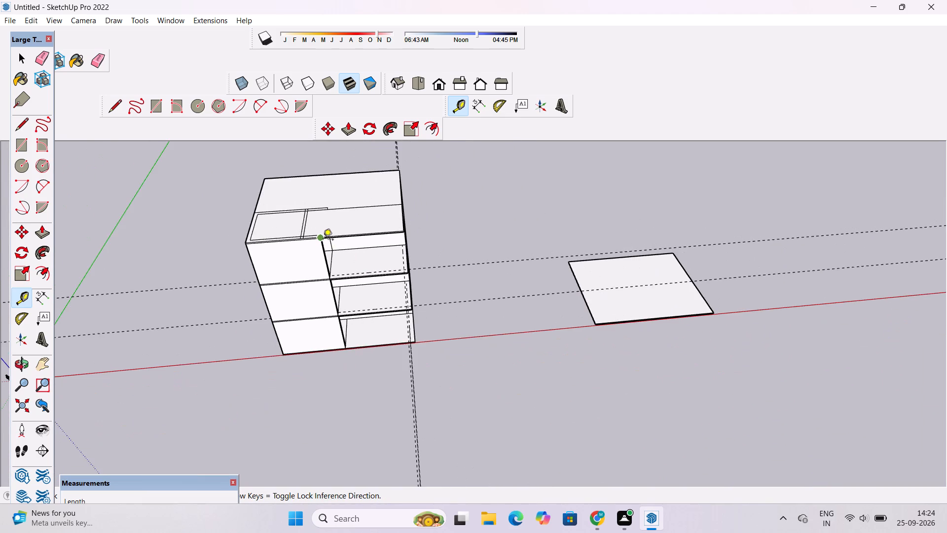
scroll(323, 240, "up", 4)
scroll(334, 273, "down", 3)
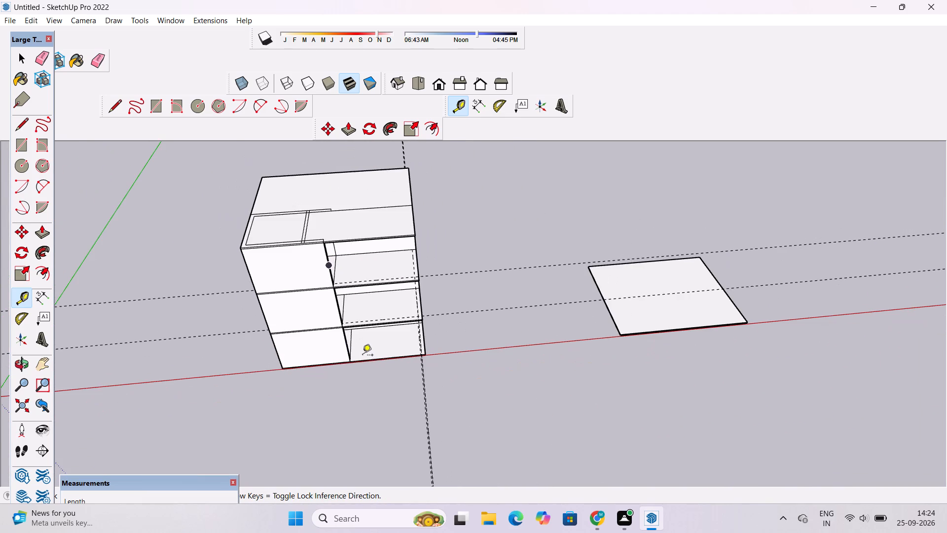
scroll(357, 372, "up", 1)
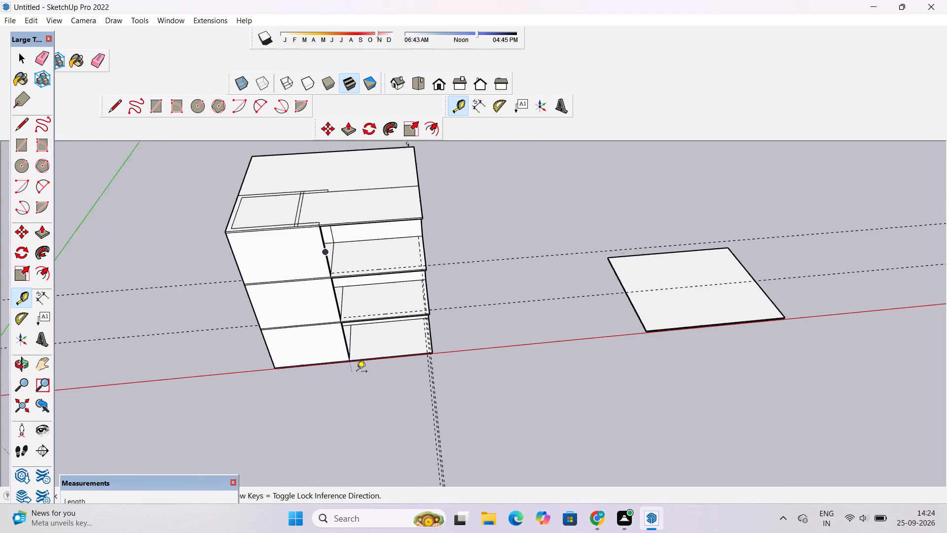
scroll(357, 372, "up", 2)
scroll(363, 355, "down", 4)
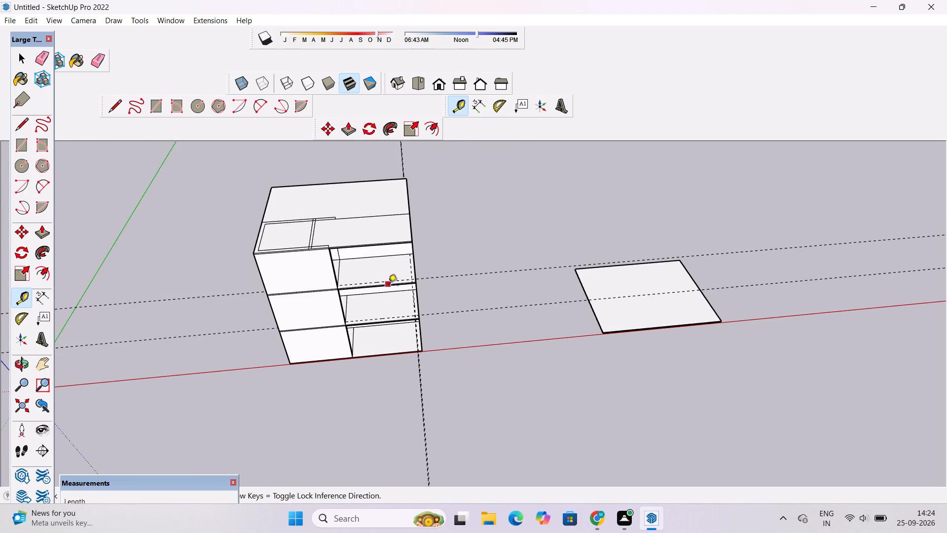
key("l")
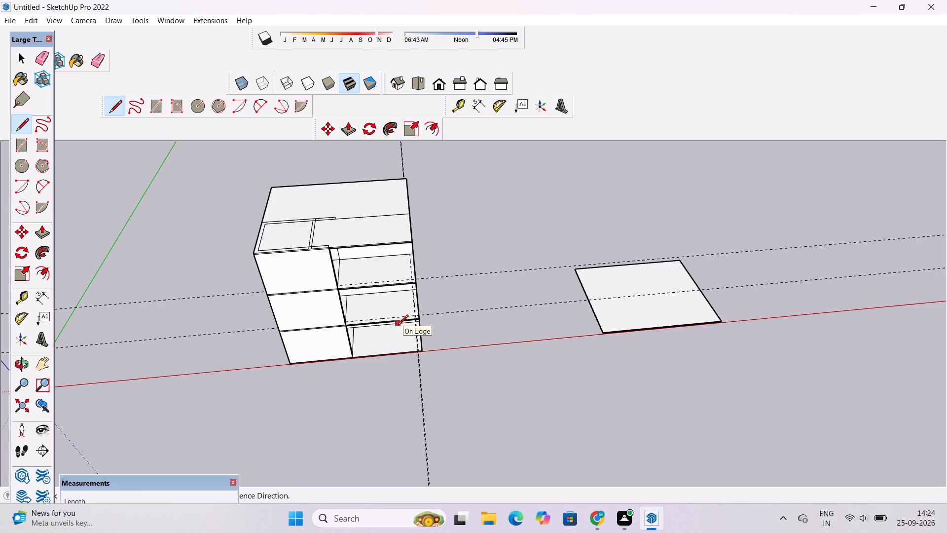
scroll(389, 332, "up", 3)
scroll(408, 214, "up", 8)
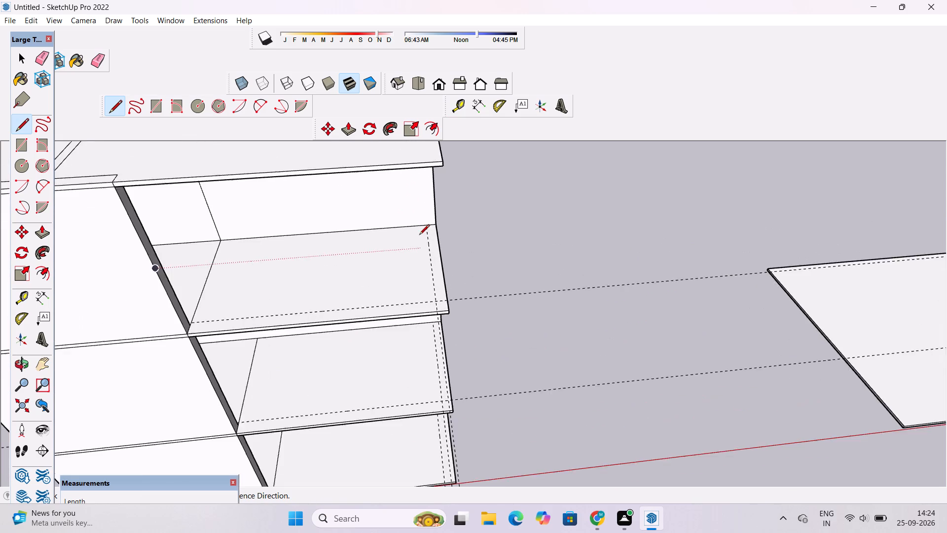
scroll(419, 235, "up", 4)
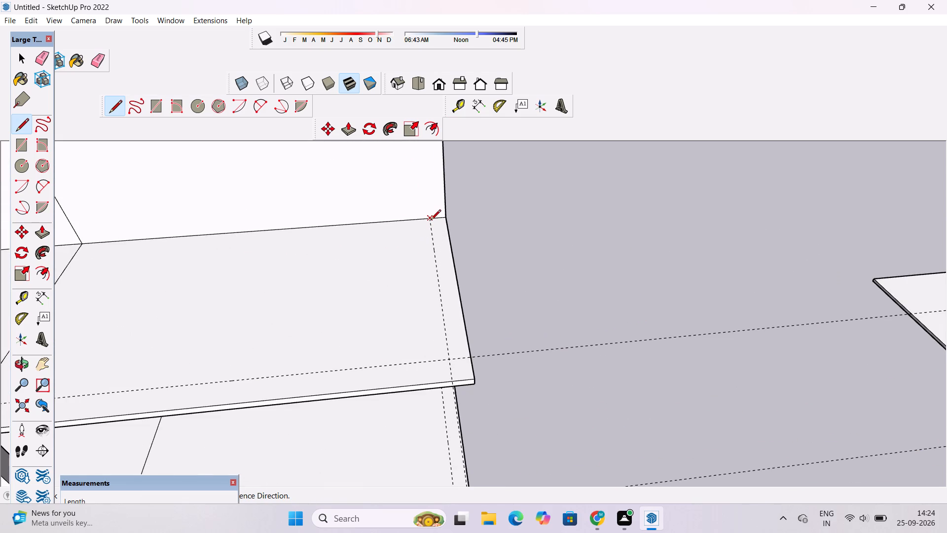
scroll(431, 221, "down", 9)
scroll(429, 234, "up", 7)
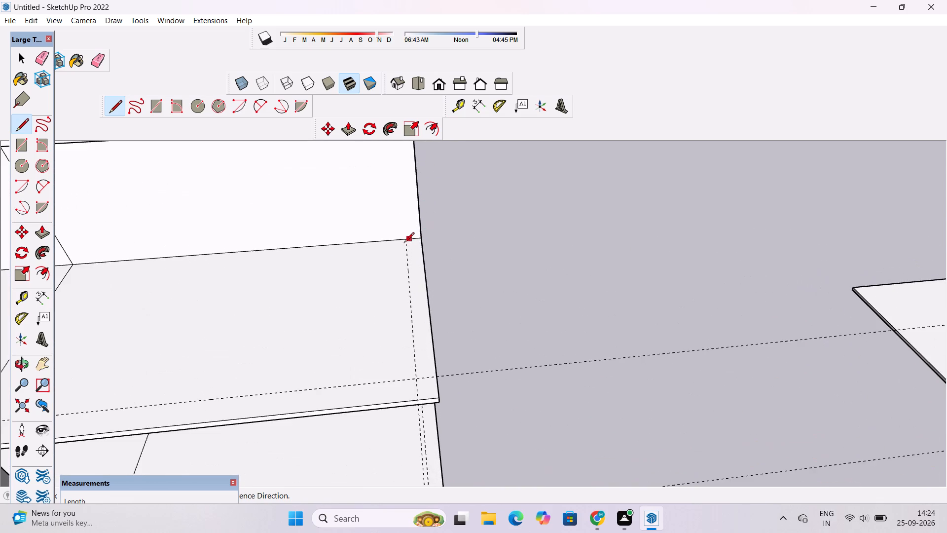
scroll(403, 243, "up", 2)
left_click(405, 237)
scroll(415, 291, "down", 5)
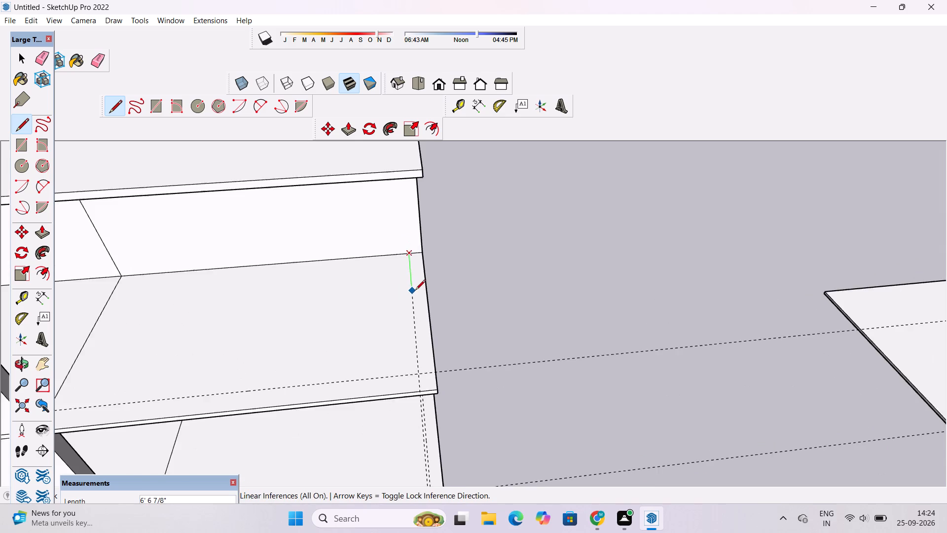
left_click(418, 366)
Continue the line 30' 6" along the front guide on the second-floor slab to the side wall, ending at the wall's corner.
scroll(400, 349, "down", 5)
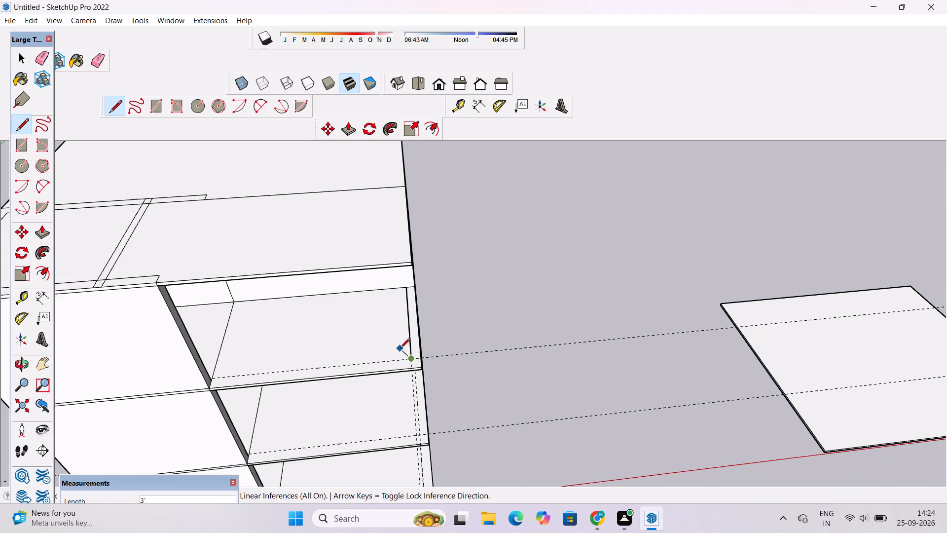
scroll(248, 378, "up", 14)
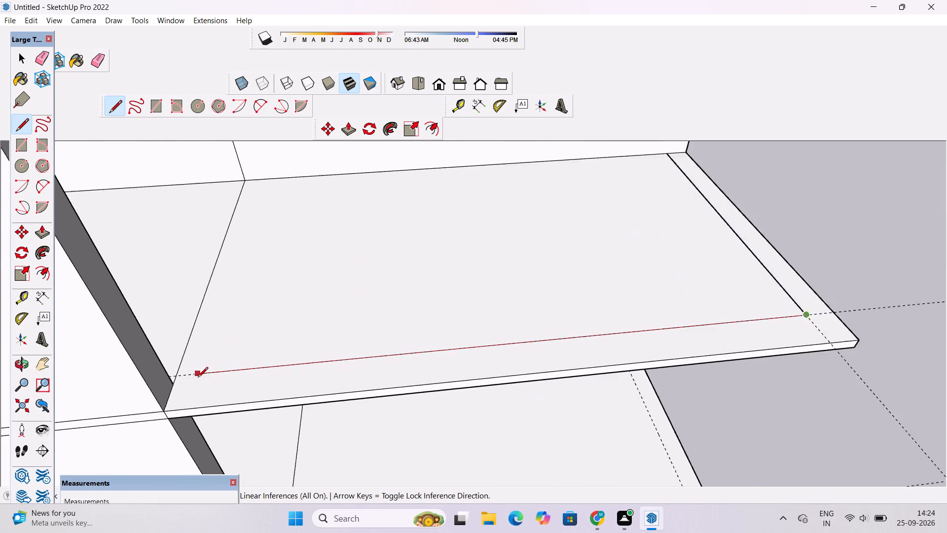
scroll(198, 378, "up", 6)
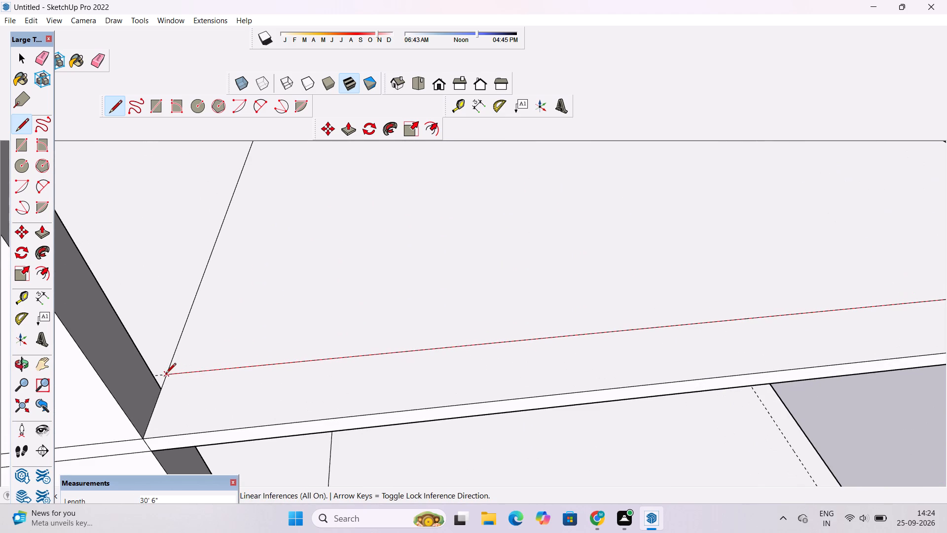
left_click(166, 374)
left_click(161, 389)
scroll(183, 358, "down", 8)
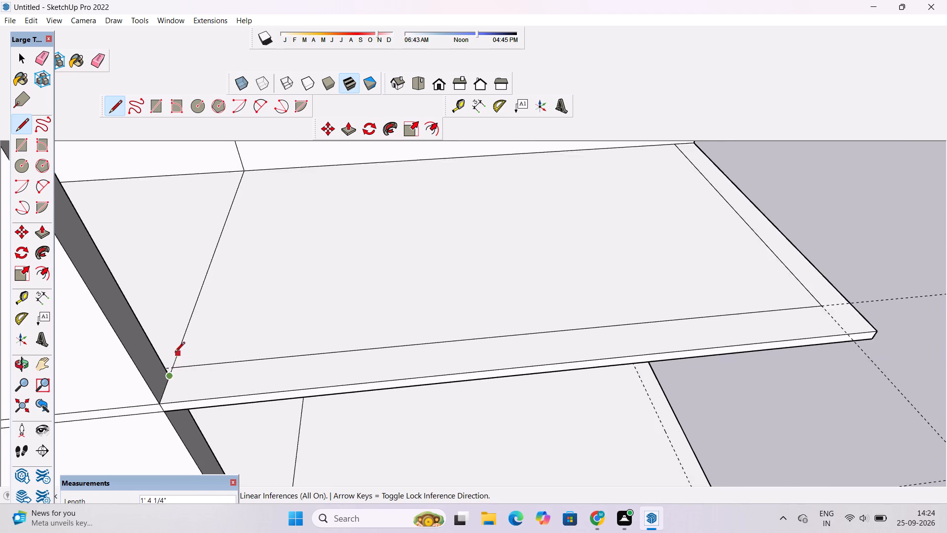
scroll(175, 353, "down", 4)
key("space")
Draw an 18' line along the side guide on the first-floor slab in the open bay, from the back wall to the front guide.
type("l")
scroll(306, 367, "down", 4)
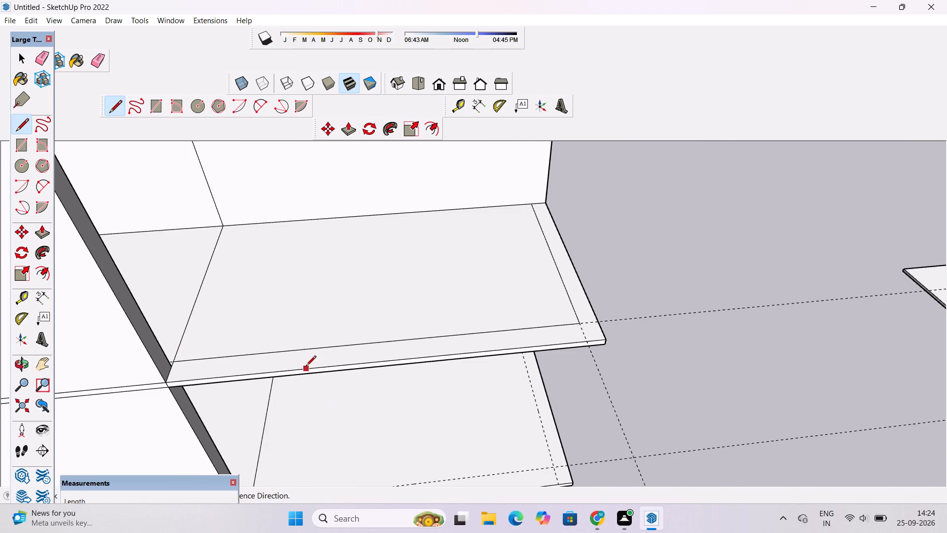
scroll(306, 367, "down", 2)
scroll(299, 351, "up", 1)
scroll(287, 326, "down", 3)
scroll(452, 431, "up", 4)
scroll(438, 371, "up", 6)
scroll(436, 283, "up", 4)
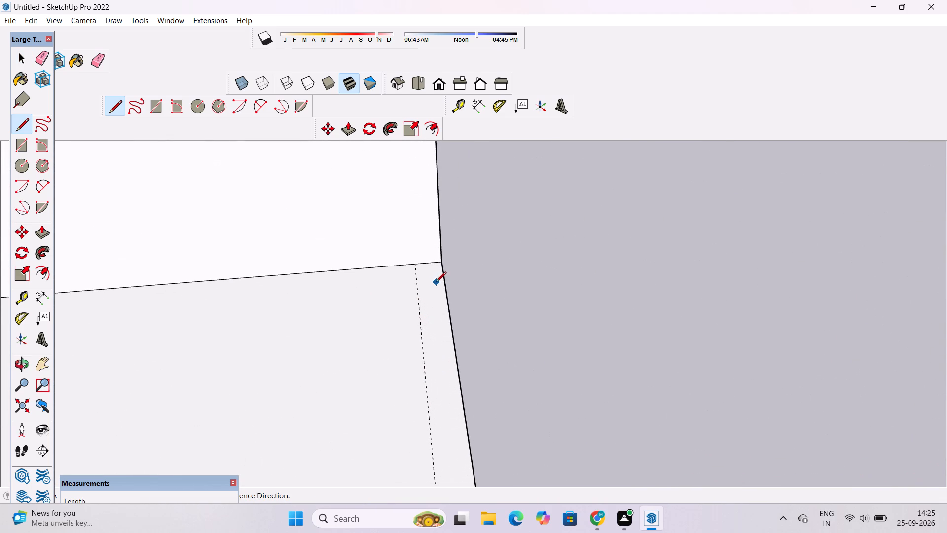
left_click(413, 265)
scroll(422, 294, "down", 5)
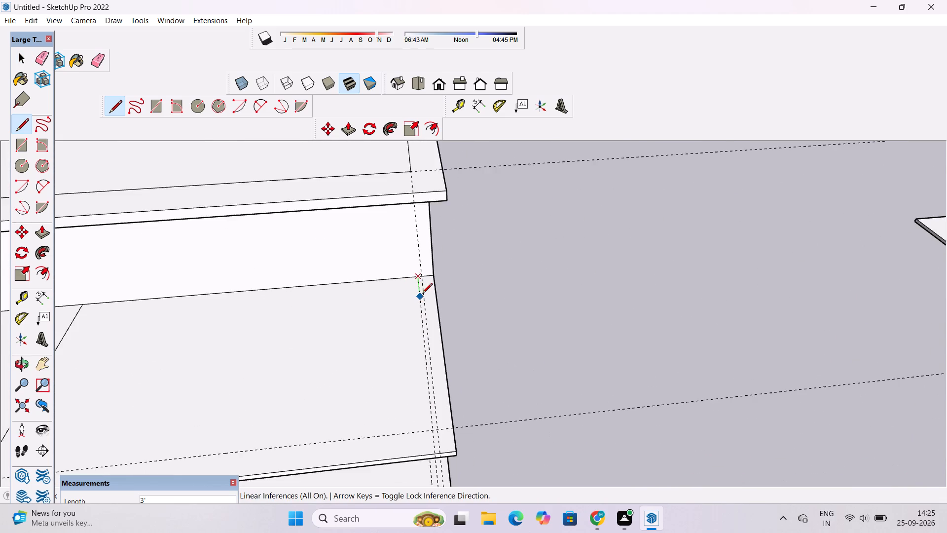
scroll(422, 294, "down", 7)
scroll(421, 366, "up", 14)
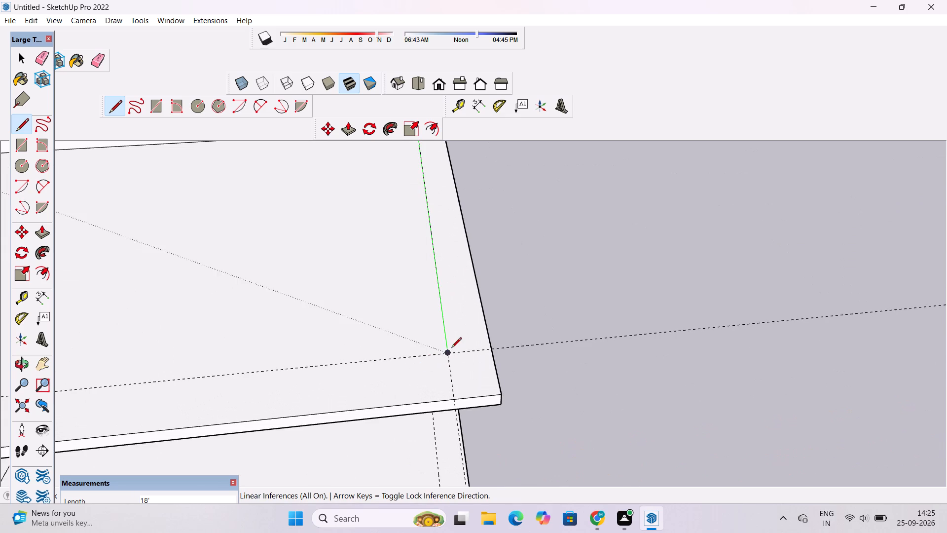
left_click(446, 354)
Continue the line 30' 6" along the front guide on the first-floor slab to the side wall, ending at the wall's corner.
scroll(446, 354, "down", 7)
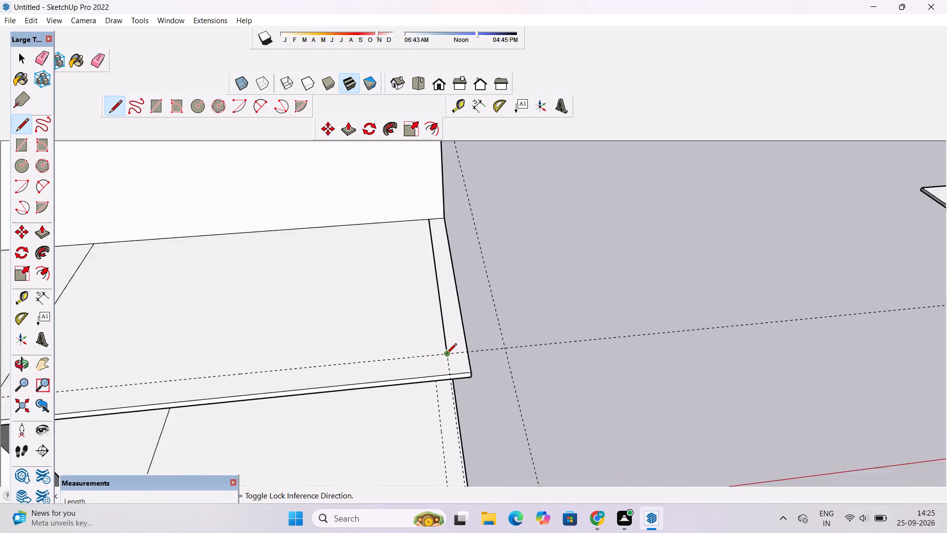
scroll(446, 354, "down", 7)
scroll(222, 375, "up", 9)
scroll(176, 381, "up", 5)
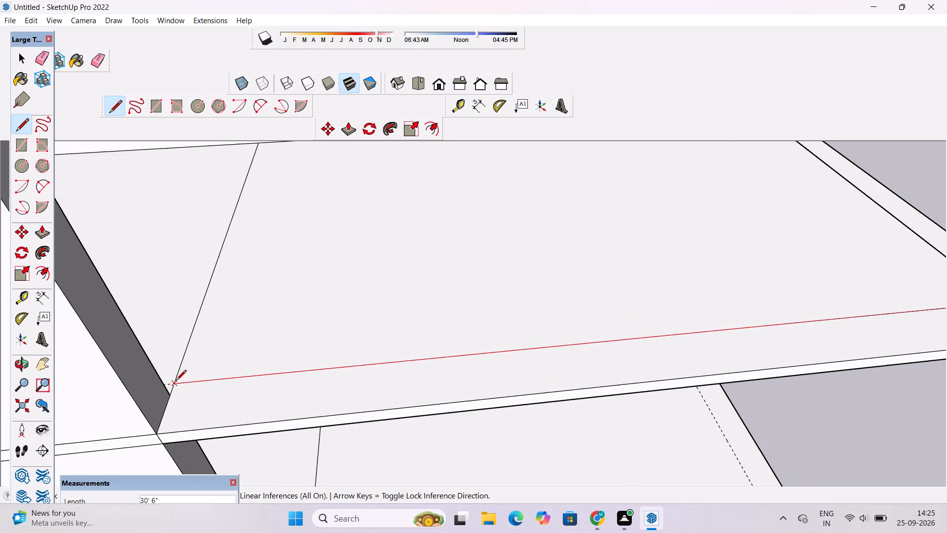
left_click(174, 384)
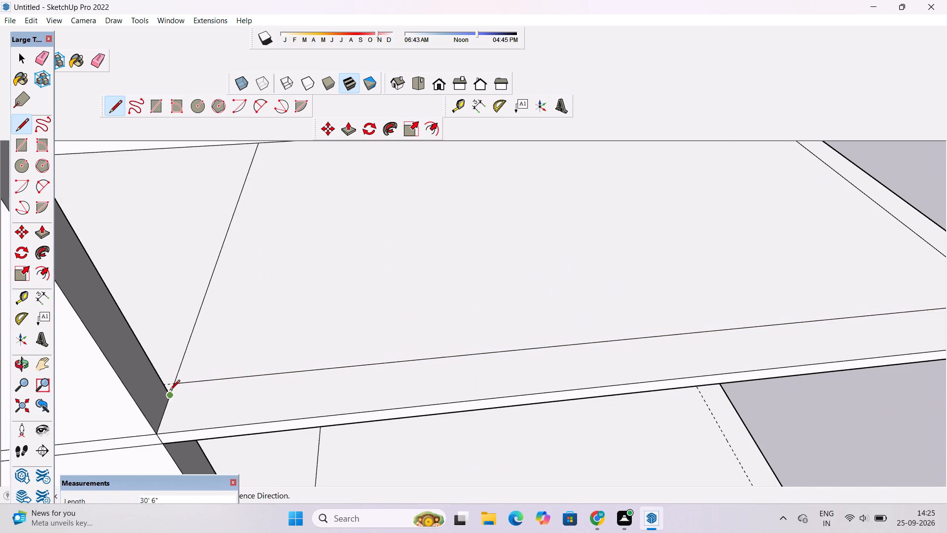
left_click(168, 394)
scroll(176, 353, "down", 17)
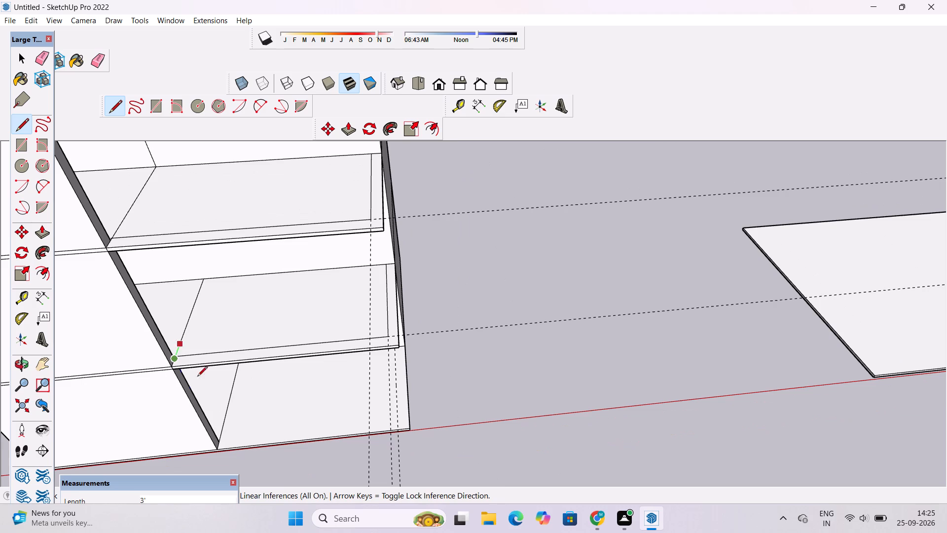
key("space")
Draw a 20' line along the side guide on the ground slab in the open bay, from the back wall to the front edge.
type("l")
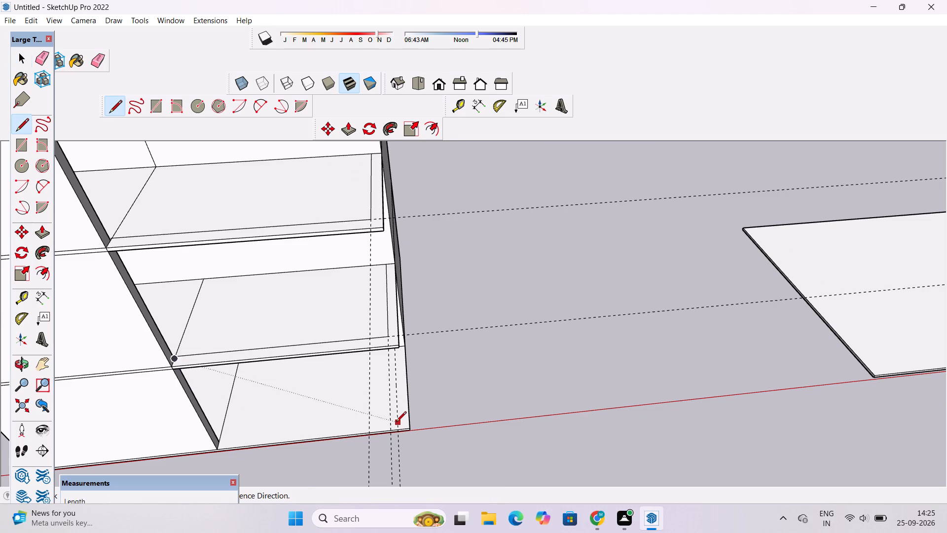
scroll(396, 422, "up", 4)
scroll(398, 323, "up", 7)
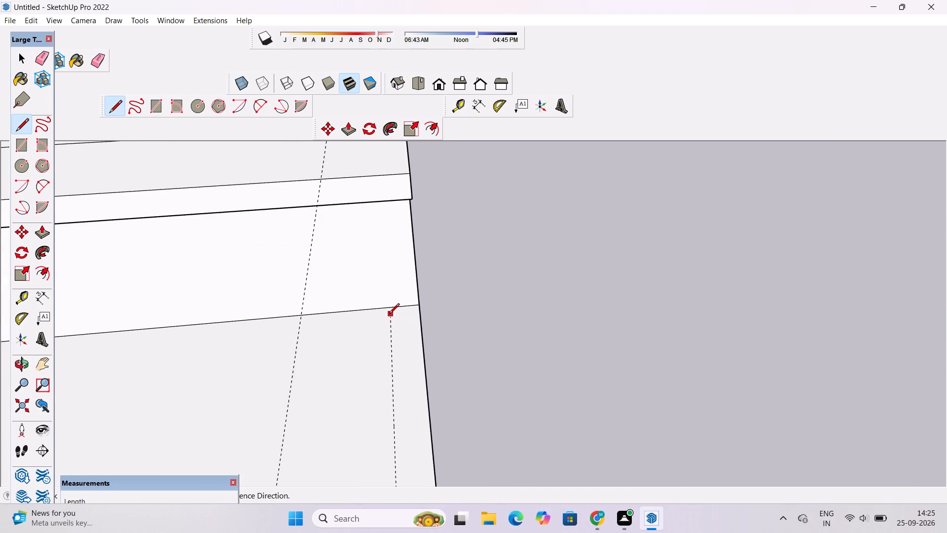
left_click(390, 308)
scroll(388, 316, "down", 11)
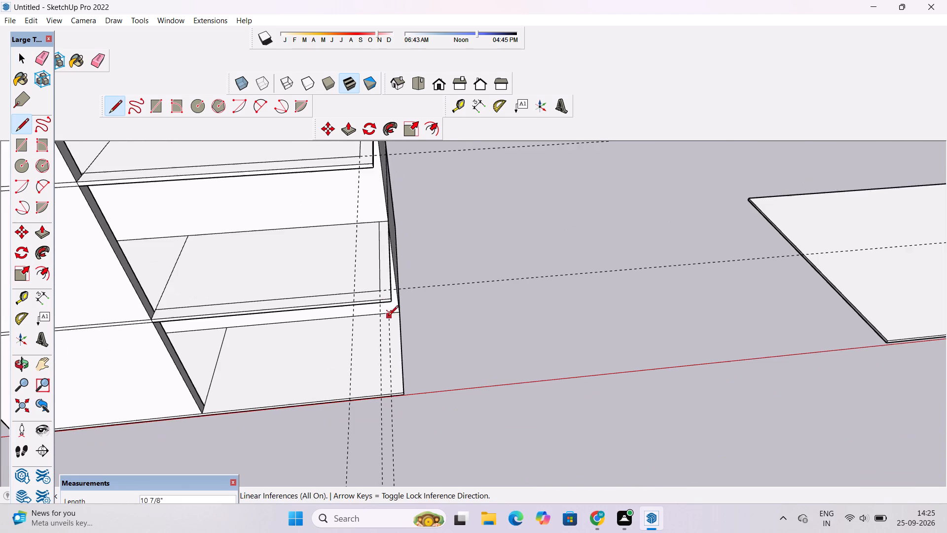
scroll(388, 398, "up", 5)
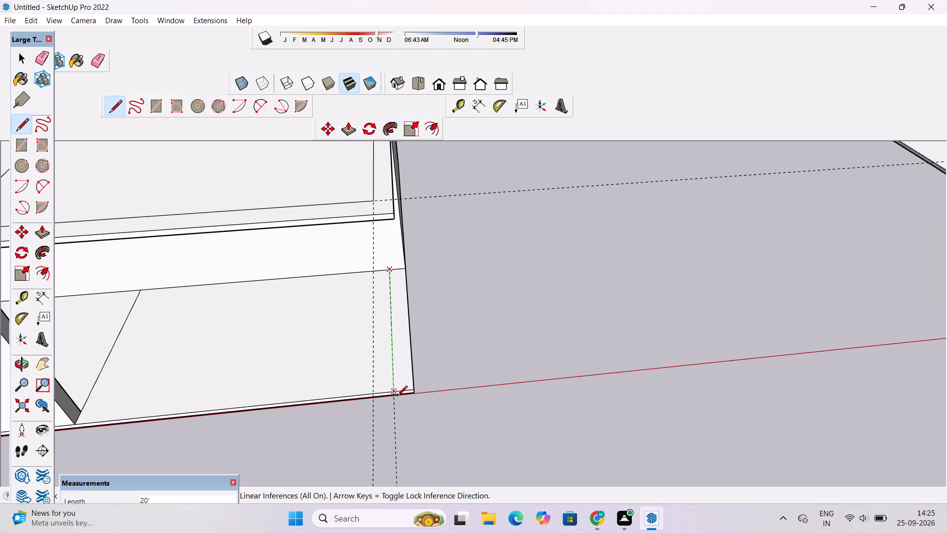
scroll(397, 397, "up", 2)
left_click(392, 390)
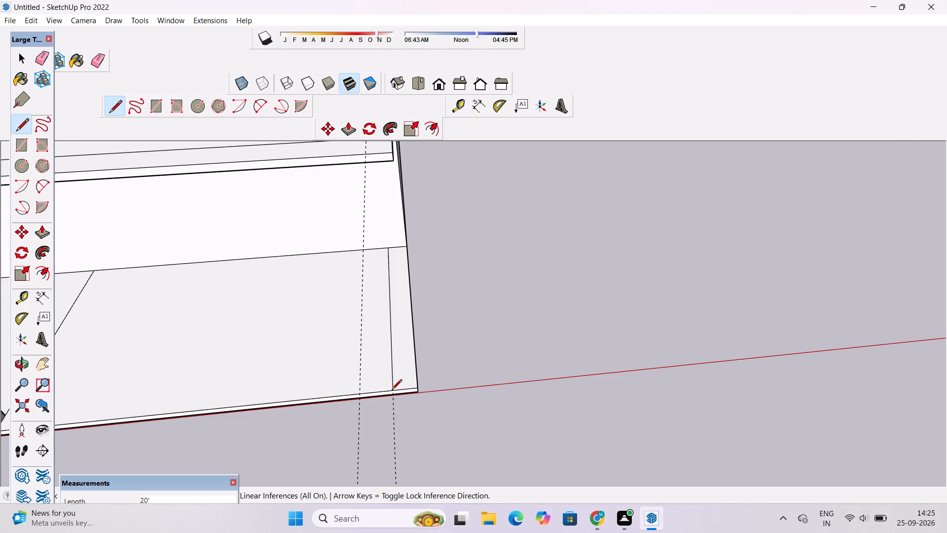
key("space")
Place a guide line on the top slab, parallel to its outer side edge and offset 28' inward to the front wall outline's end.
type("o")
scroll(463, 375, "down", 5)
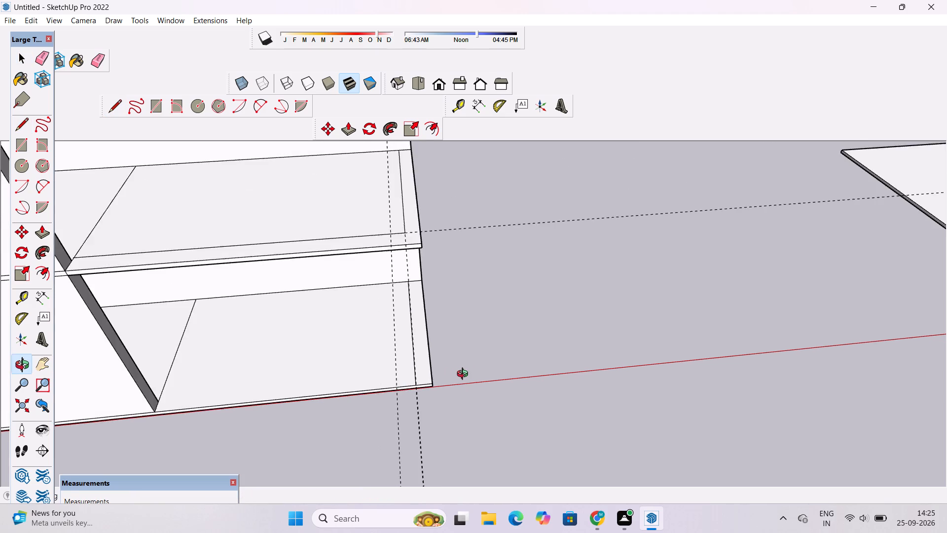
scroll(465, 375, "down", 4)
left_click_drag(452, 377, 557, 369, "shift")
left_click_drag(573, 363, 573, 455)
scroll(519, 405, "down", 5)
left_click_drag(497, 386, 493, 339)
left_click_drag(493, 339, 505, 360, "shift")
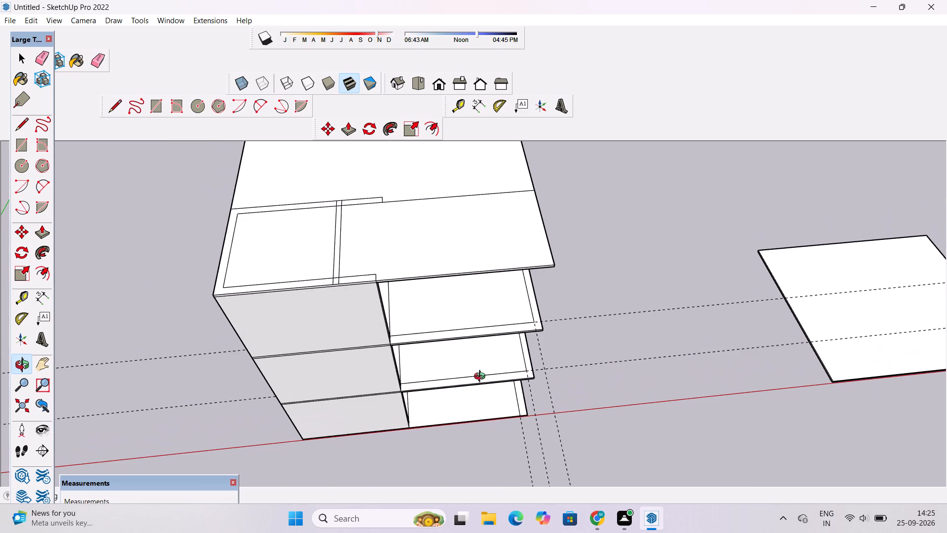
left_click(482, 378)
left_click_drag(481, 379, 489, 388, "shift")
key("t")
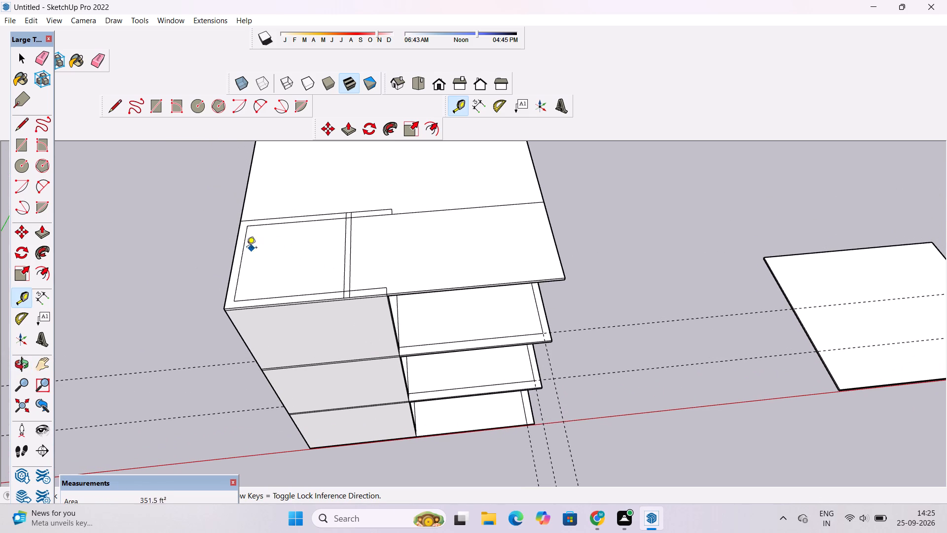
left_click(234, 252)
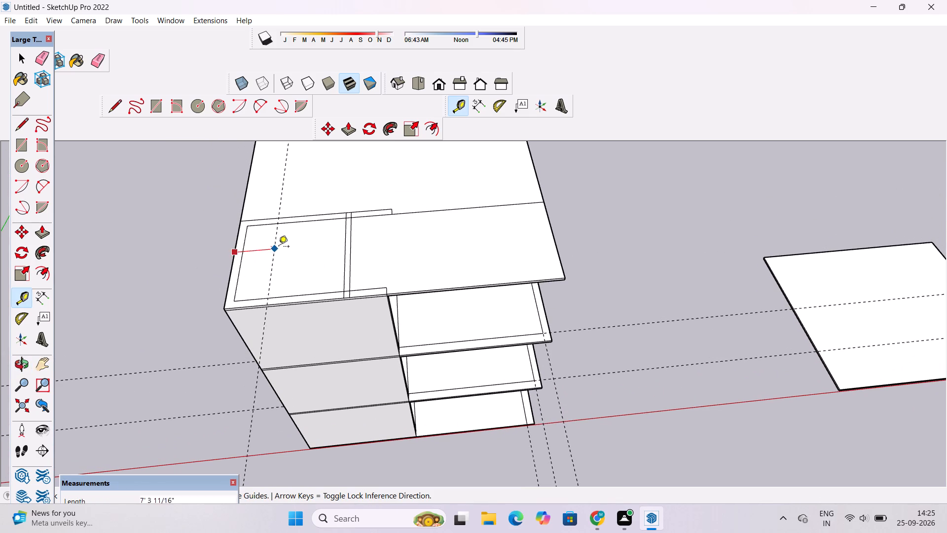
left_click(388, 294)
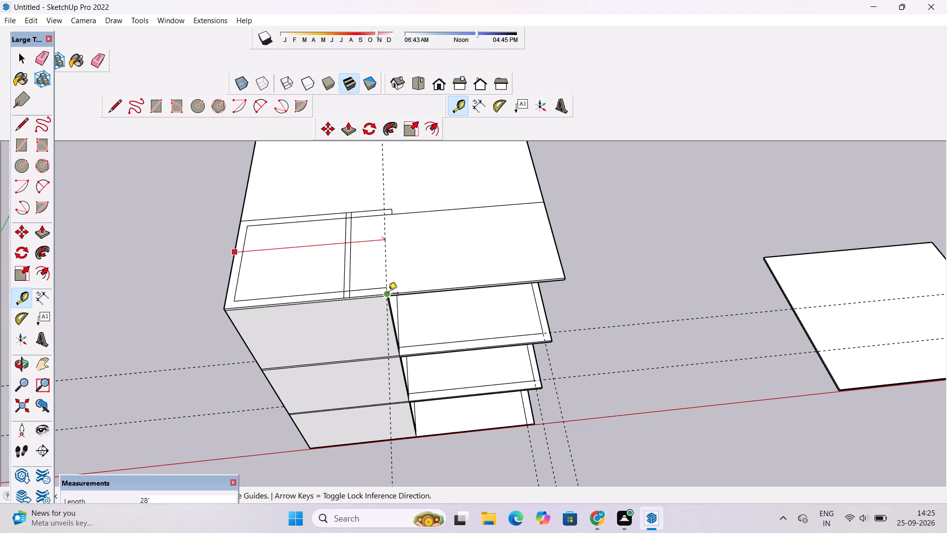
Draw an 18' 6" line along the guide on the top slab, connecting the front wall outline's end to the rear outline.
key("l")
scroll(388, 294, "up", 10)
left_click(384, 278)
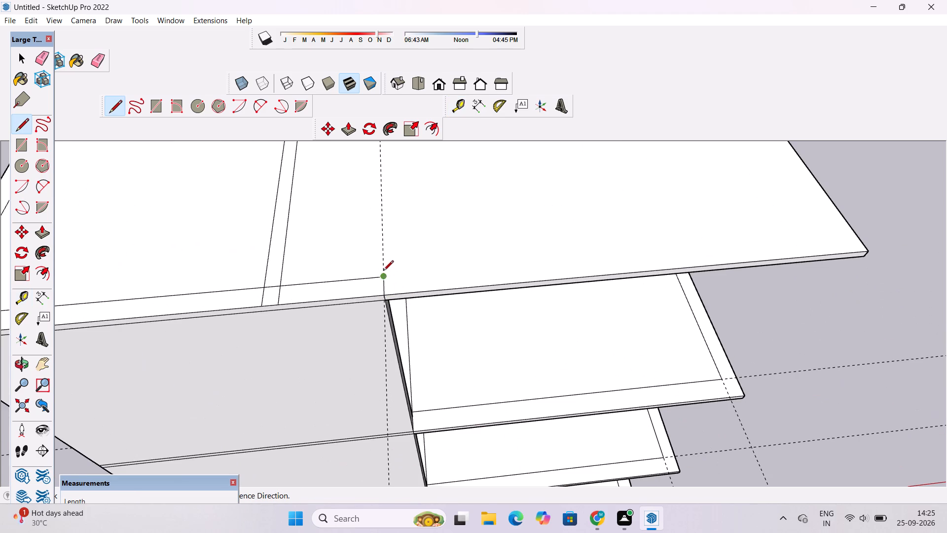
scroll(384, 261, "down", 9)
scroll(389, 199, "up", 4)
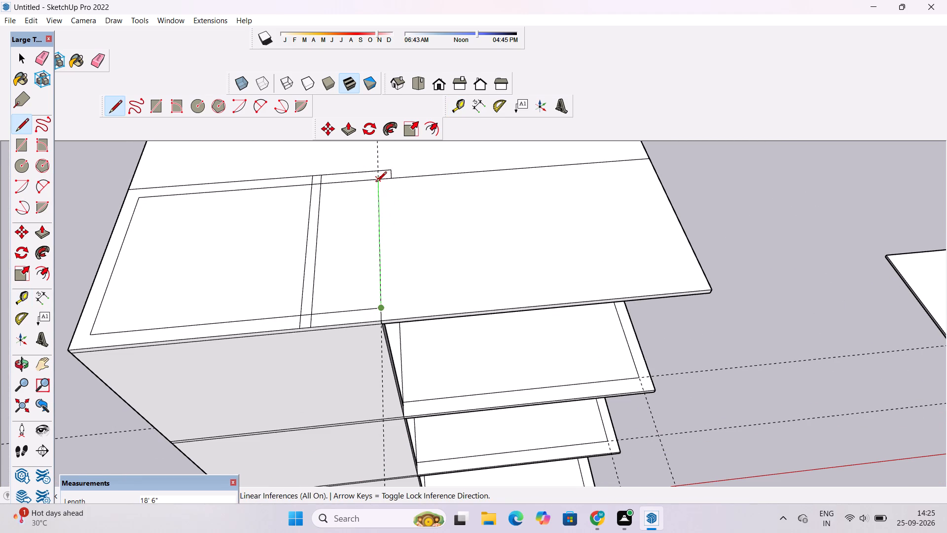
left_click(376, 183)
key("space")
Erase all the remaining guide lines crossing the building and its slabs.
key("o")
scroll(383, 190, "down", 4)
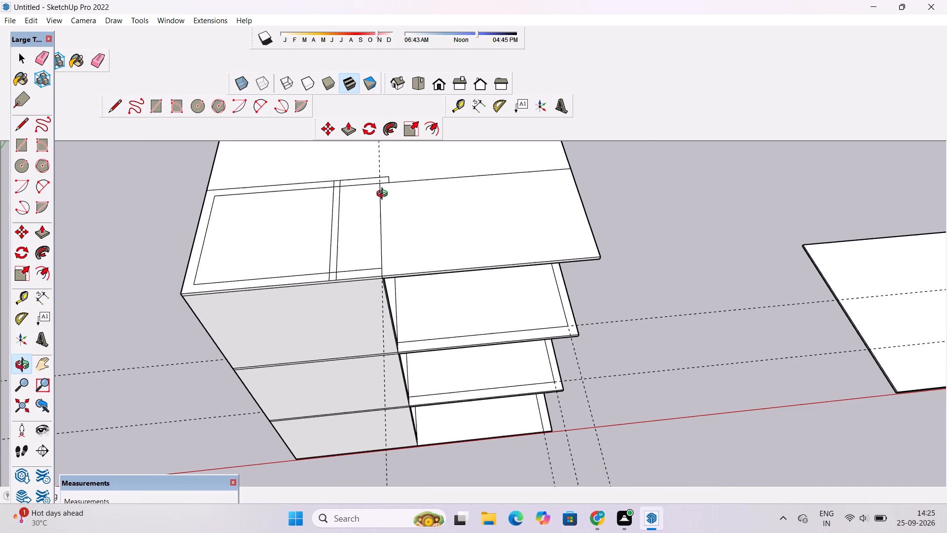
key("e")
scroll(380, 305, "down", 7)
left_click_drag(198, 330, 214, 369)
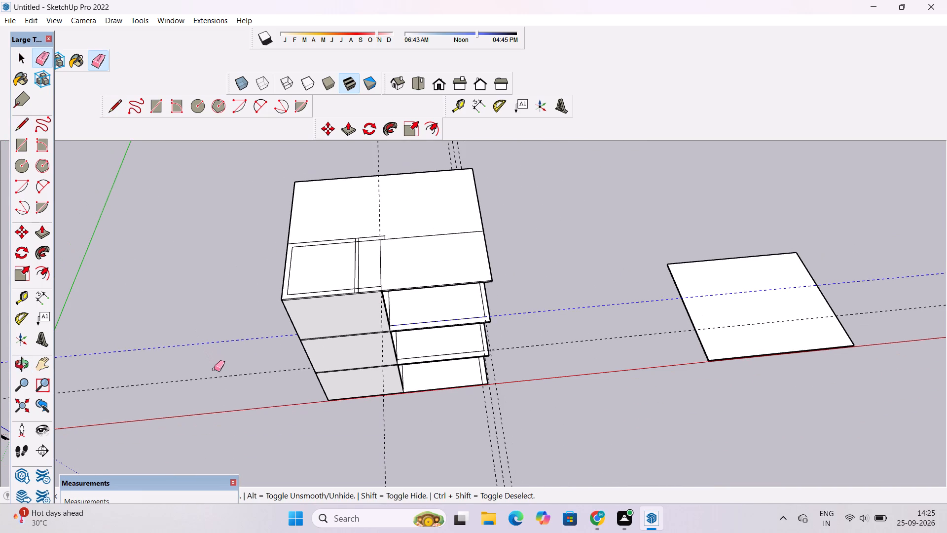
left_click_drag(214, 369, 217, 374)
left_click_drag(307, 418, 393, 440)
left_click_drag(263, 356, 267, 372)
scroll(483, 403, "up", 6)
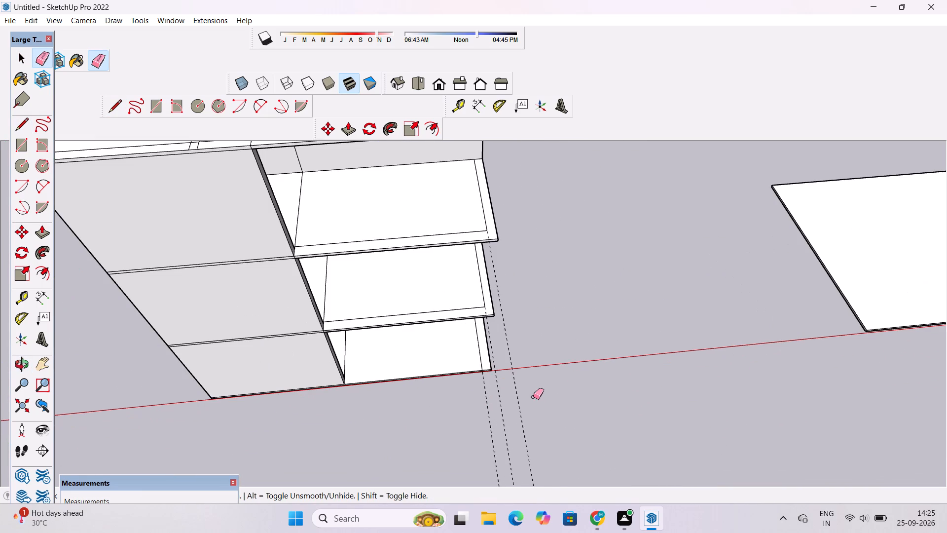
left_click_drag(546, 390, 484, 432)
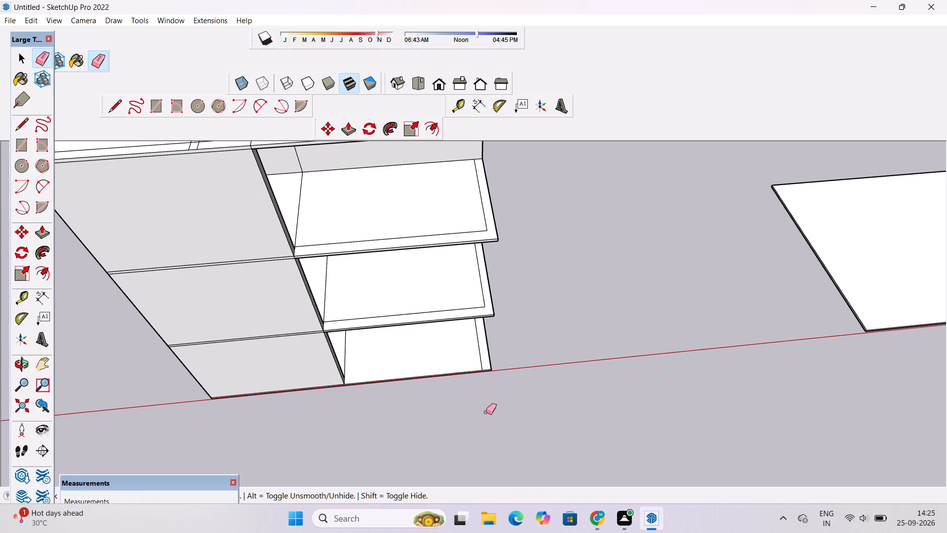
Examine the open bays and their inset floor lines from several angles.
key("o")
scroll(486, 412, "down", 5)
left_click_drag(490, 443, 476, 303)
scroll(356, 319, "down", 5)
left_click_drag(366, 313, 408, 444)
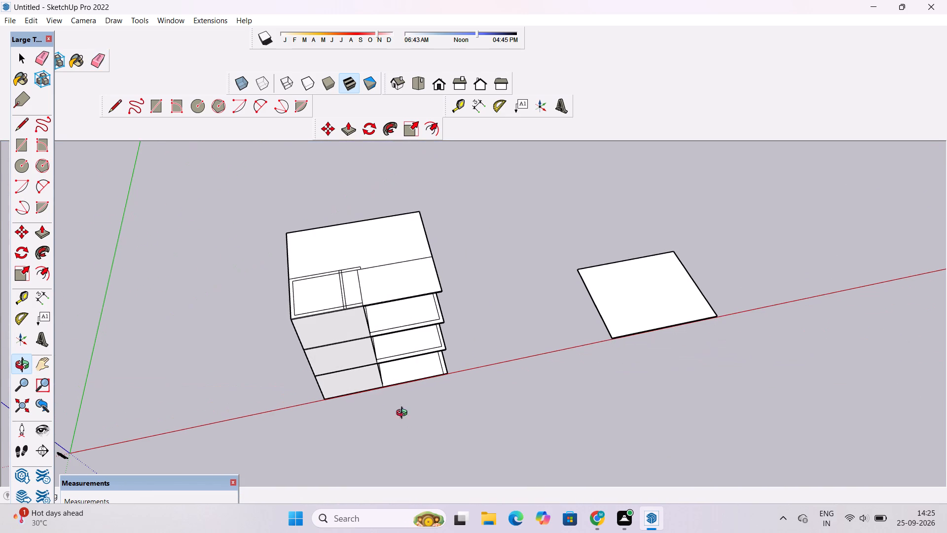
scroll(395, 325, "up", 3)
scroll(395, 325, "down", 1)
left_click_drag(376, 352, 451, 362, "shift")
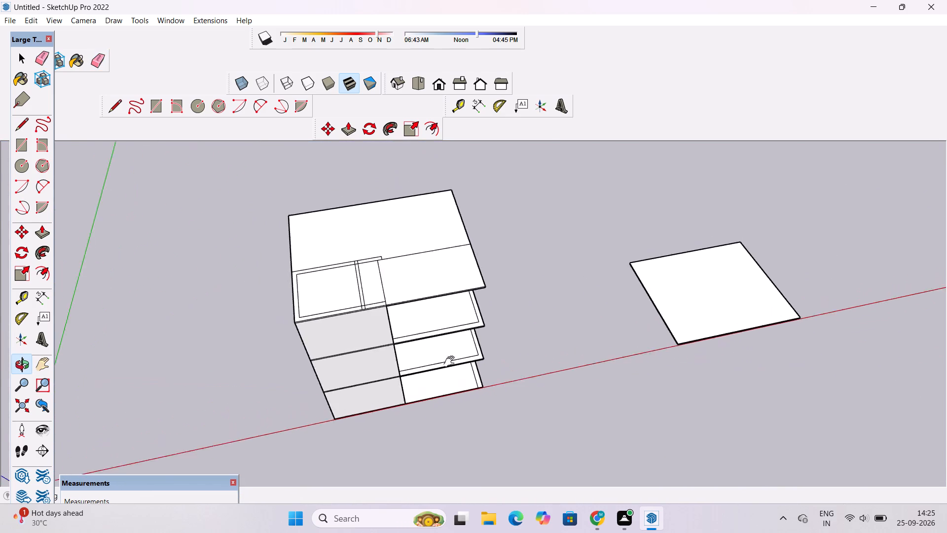
left_click_drag(451, 362, 463, 361, "shift")
scroll(469, 359, "up", 4)
left_click_drag(515, 349, 397, 366, "shift")
scroll(386, 366, "up", 3)
left_click_drag(397, 364, 392, 324)
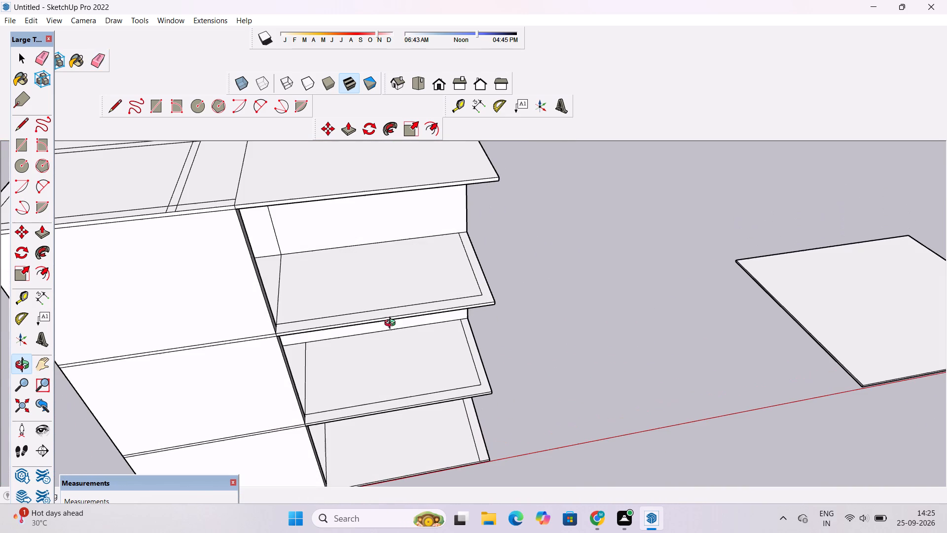
scroll(384, 316, "down", 2)
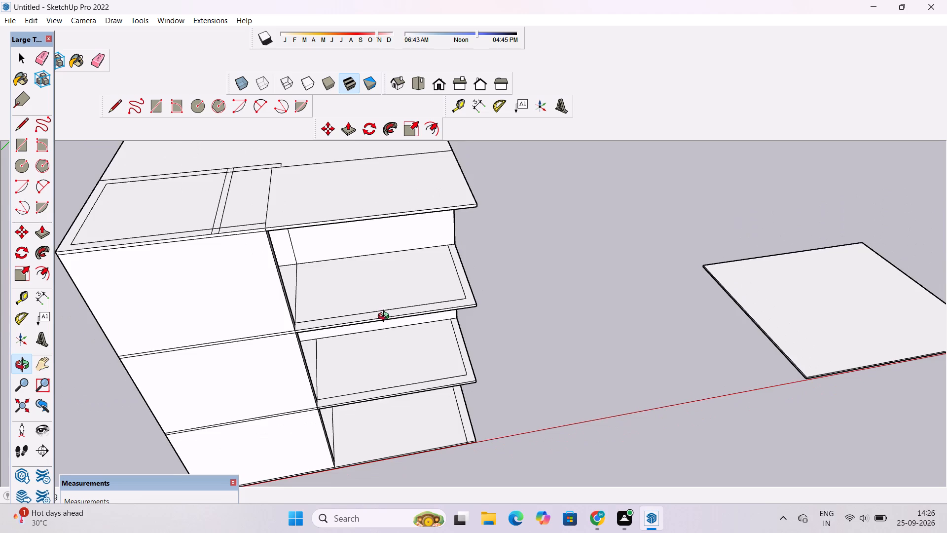
left_click_drag(391, 324, 438, 362)
left_click_drag(431, 403, 417, 347, "shift")
left_click_drag(451, 373, 403, 391)
Draw a rectangle sized 3' on the ground slab at the open bay's outer front corner.
scroll(441, 380, "up", 1)
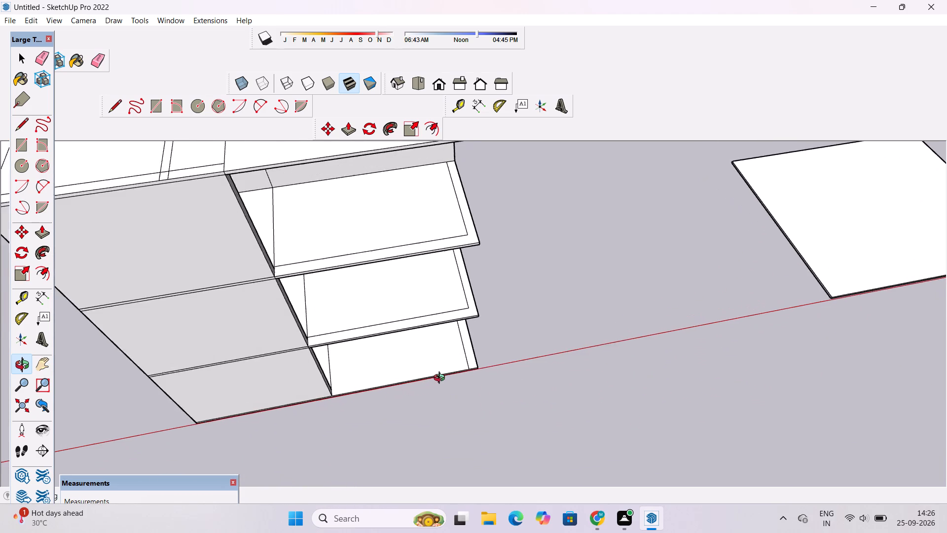
scroll(441, 379, "up", 2)
left_click_drag(470, 367, 465, 369, "shift")
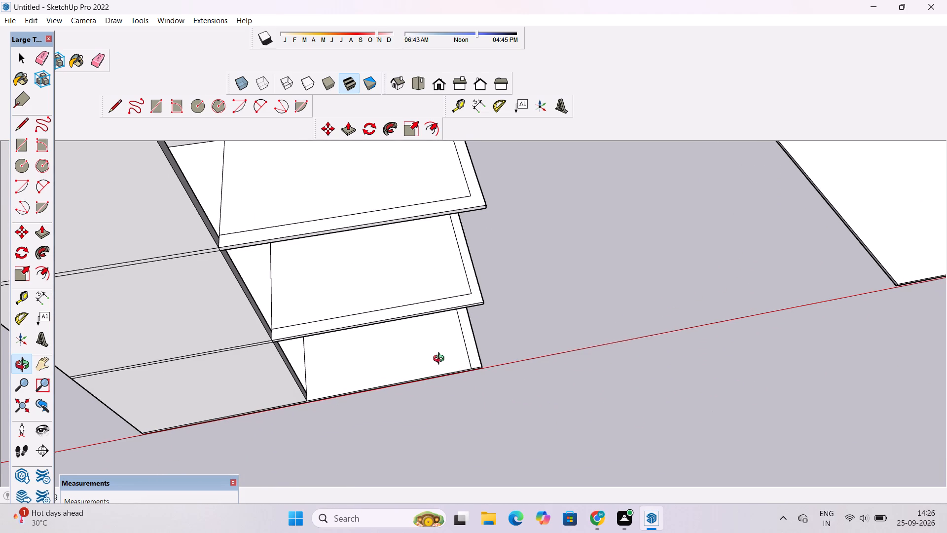
left_click_drag(463, 370, 451, 380, "shift")
scroll(465, 387, "up", 3)
left_click_drag(453, 378, 456, 368)
left_click_drag(452, 378, 438, 372, "shift")
left_click(435, 374)
left_click_drag(435, 378, 437, 389)
scroll(422, 387, "up", 1, "shift")
left_click_drag(425, 383, 437, 379, "shift")
left_click_drag(437, 390, 430, 403)
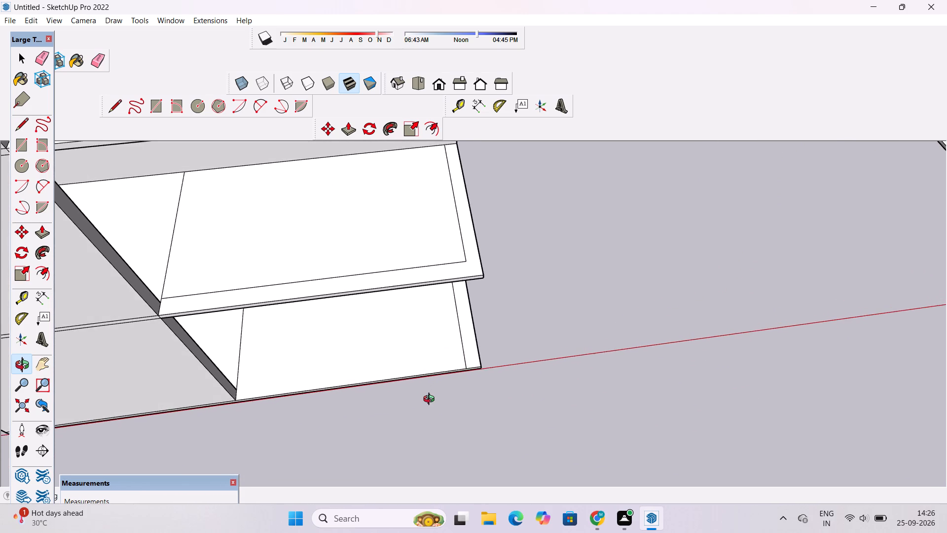
left_click_drag(433, 399, 452, 392)
key("r")
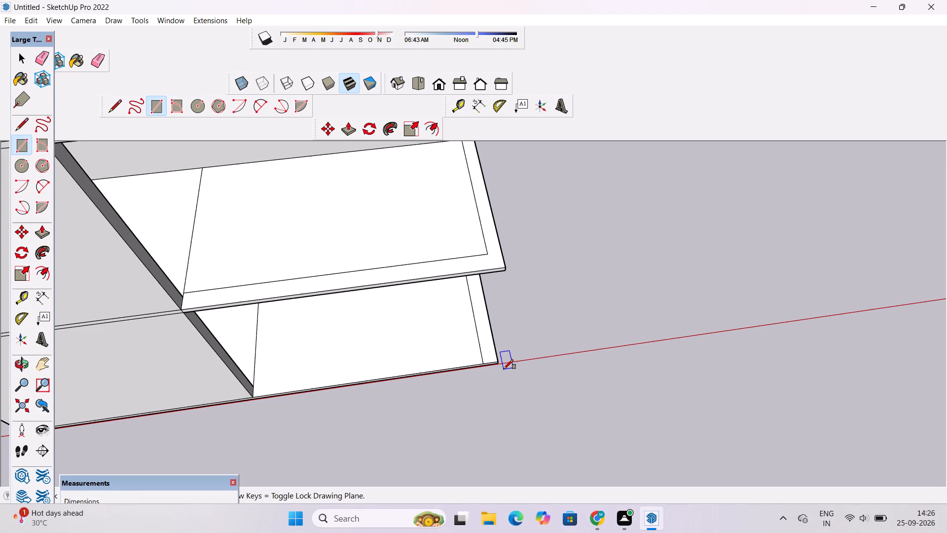
scroll(496, 362, "up", 4)
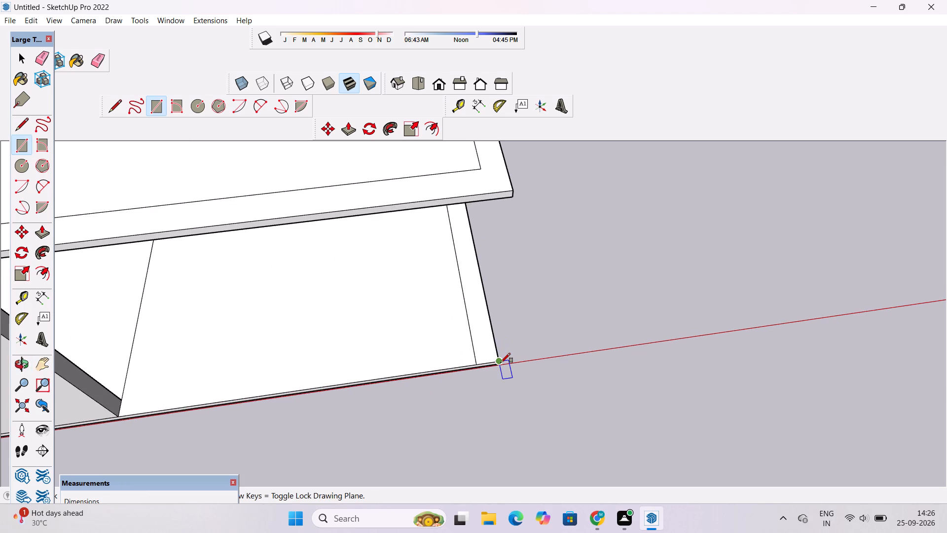
left_click(499, 363)
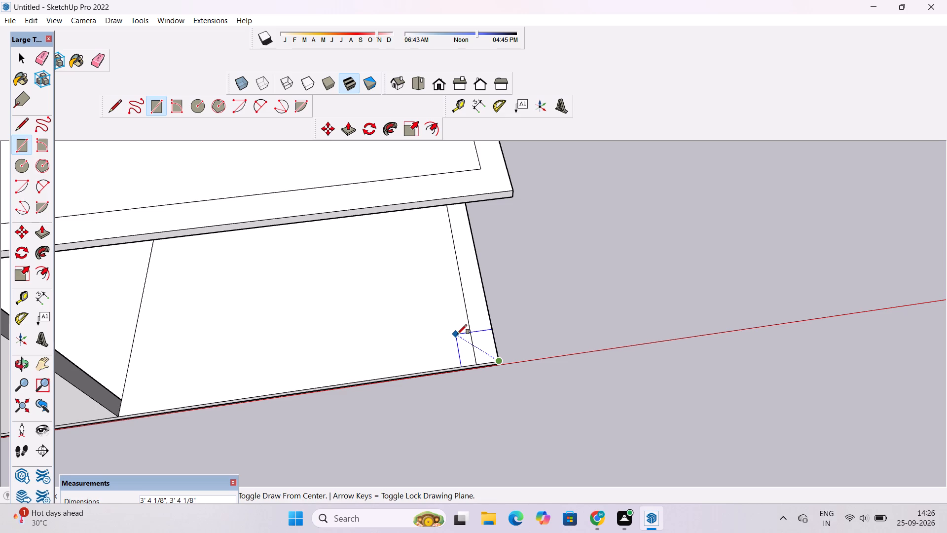
type("3'")
key("Return")
key("space")
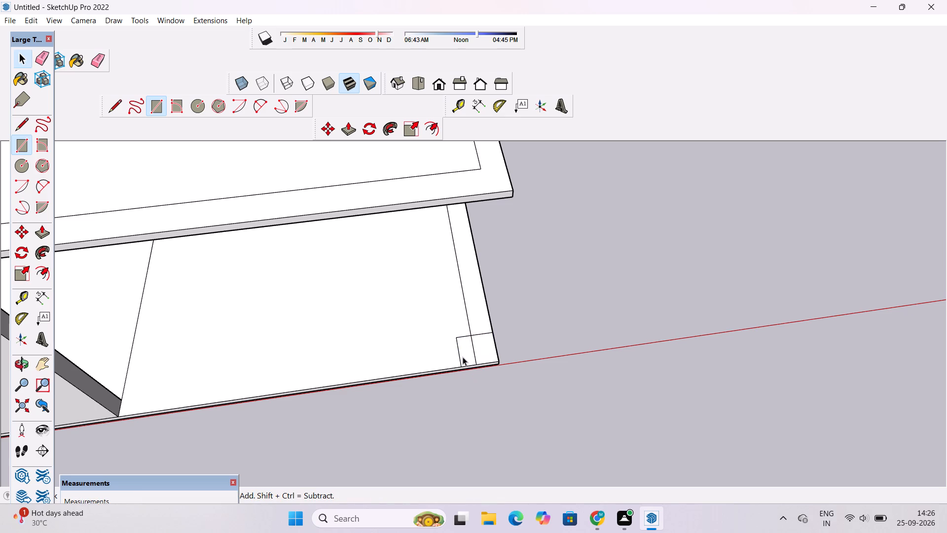
Erase the segment of the inset line that crosses the corner rectangle on the ground slab.
scroll(463, 361, "down", 1)
scroll(463, 361, "up", 3)
key("e")
left_click_drag(477, 345, 477, 352)
scroll(441, 374, "down", 5)
Copy the corner rectangle 20' 6" straight up onto the matching outer front corner of the first-floor slab.
key("space")
double_click(471, 358)
scroll(467, 360, "up", 3)
key("m")
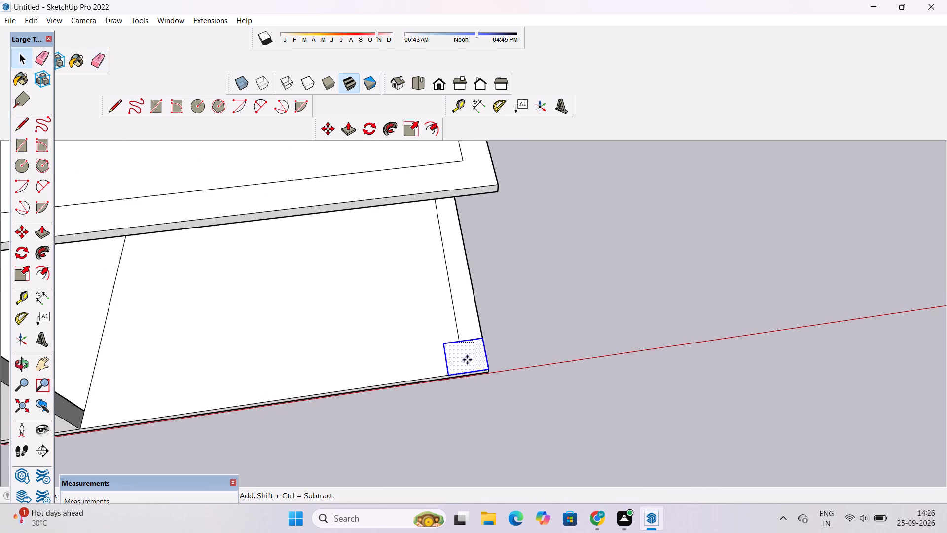
left_click(487, 369)
scroll(490, 347, "down", 4)
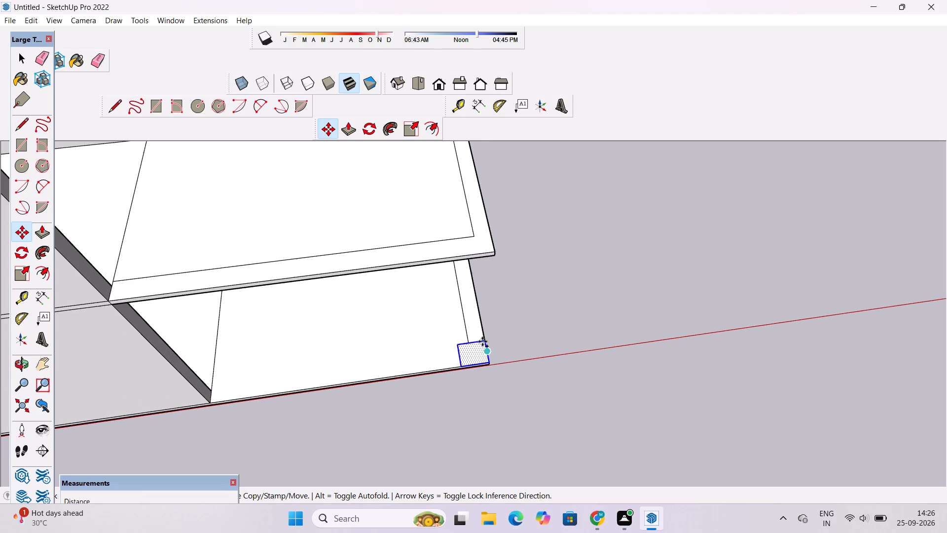
key("space")
scroll(494, 352, "up", 3)
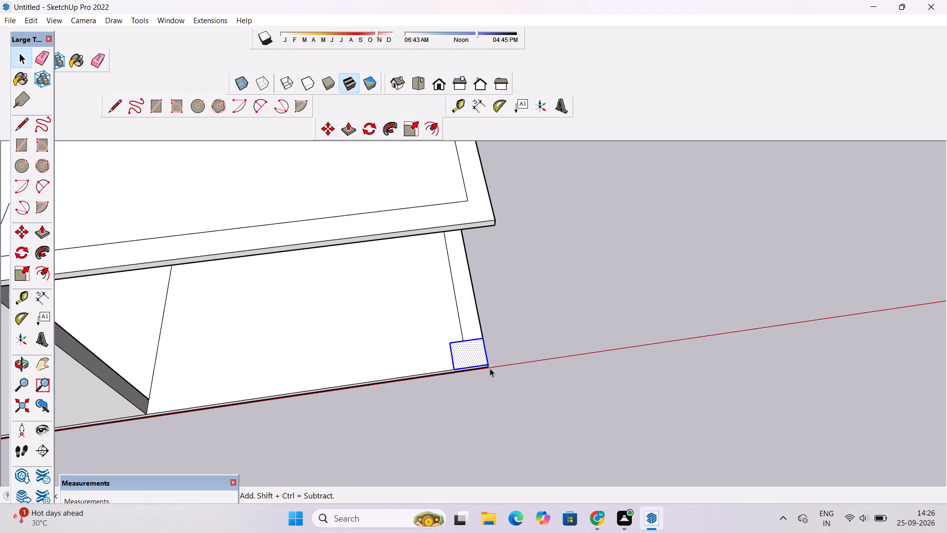
key("m")
scroll(487, 371, "up", 5)
left_click(486, 361)
scroll(485, 343, "down", 5)
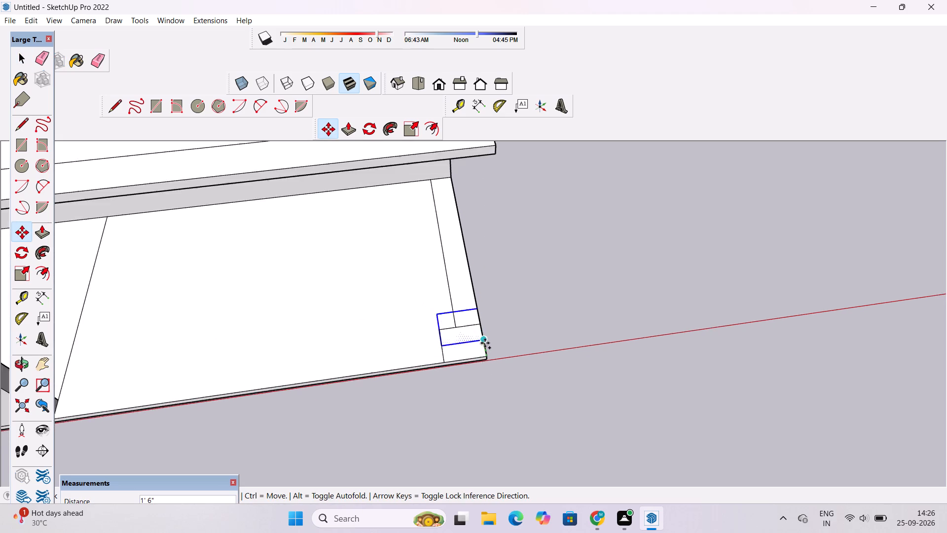
scroll(485, 343, "down", 8)
scroll(475, 276, "up", 6)
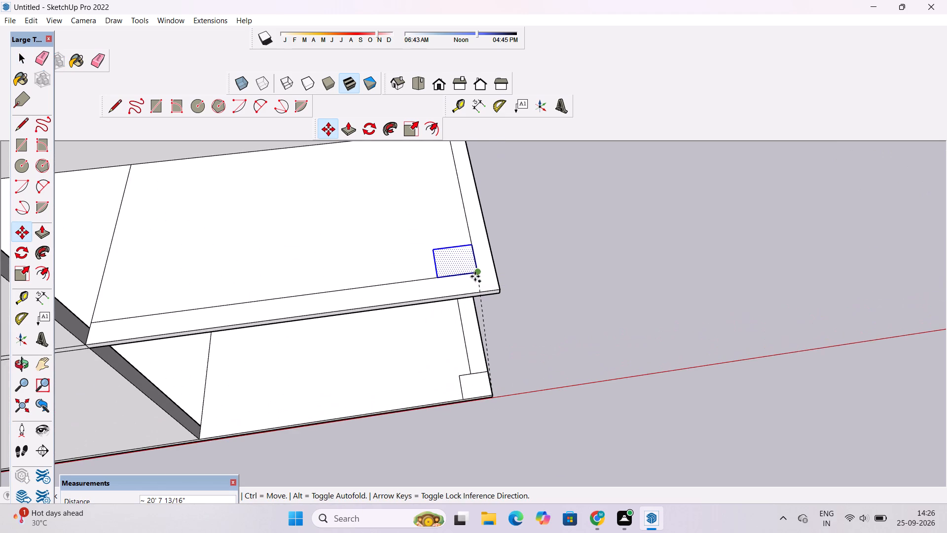
scroll(475, 276, "up", 3)
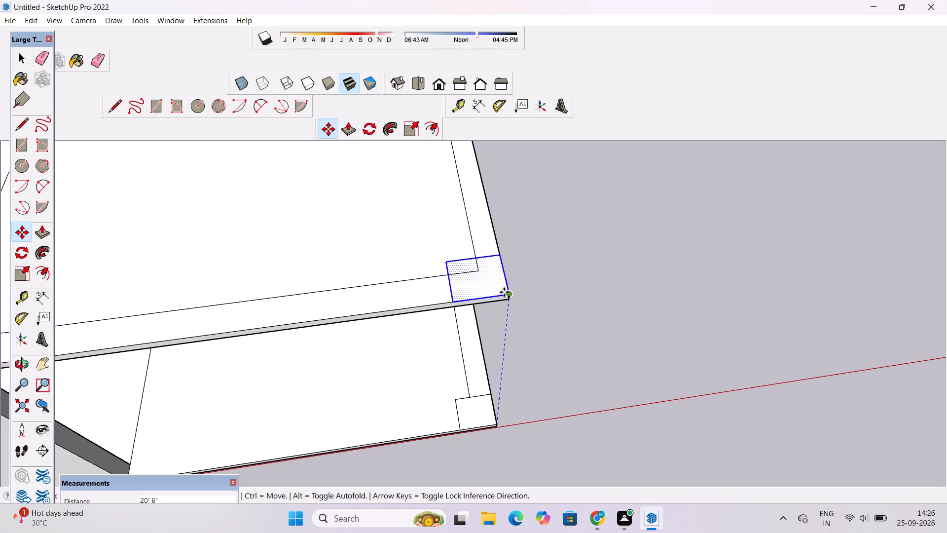
left_click(506, 291)
key("space")
Erase the inset line segments inside the corner rectangle on the first-floor slab.
scroll(488, 303, "down", 6)
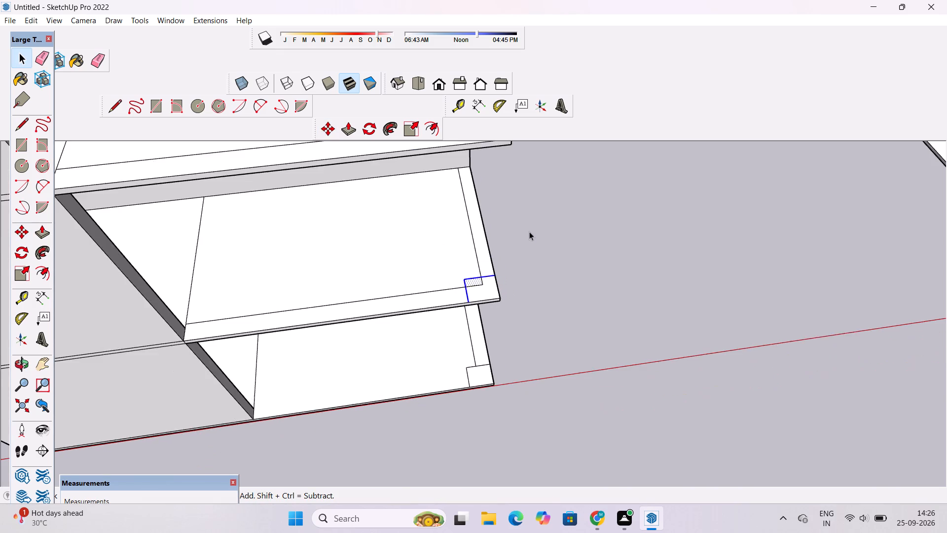
scroll(529, 229, "up", 4)
key("e")
scroll(439, 324, "up", 3)
left_click(440, 330)
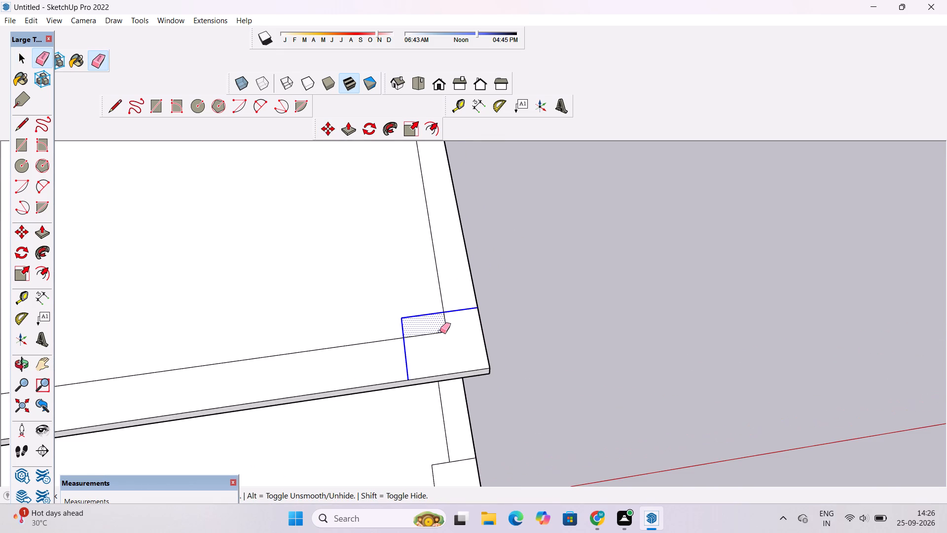
left_click_drag(455, 326, 443, 332)
key("space")
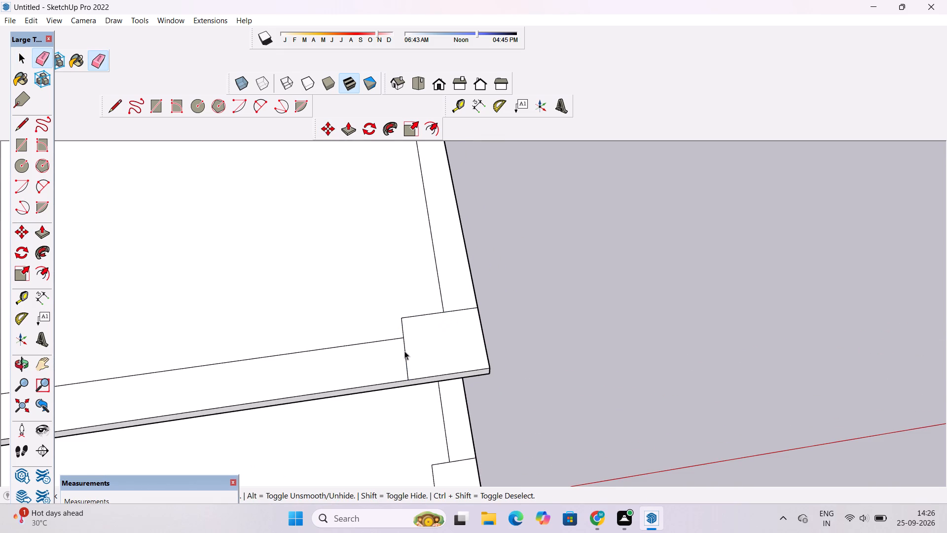
Copy the first-floor corner rectangle 20' 6" straight up onto the outer front corner of the second-floor slab.
scroll(406, 351, "down", 8)
left_click(431, 346)
left_click(431, 346)
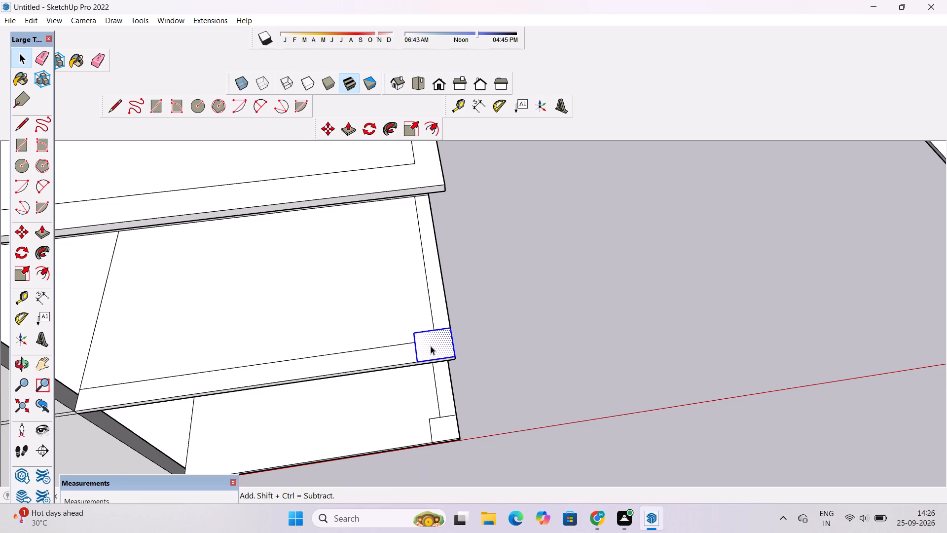
scroll(431, 346, "down", 3)
key("m")
scroll(449, 362, "up", 10)
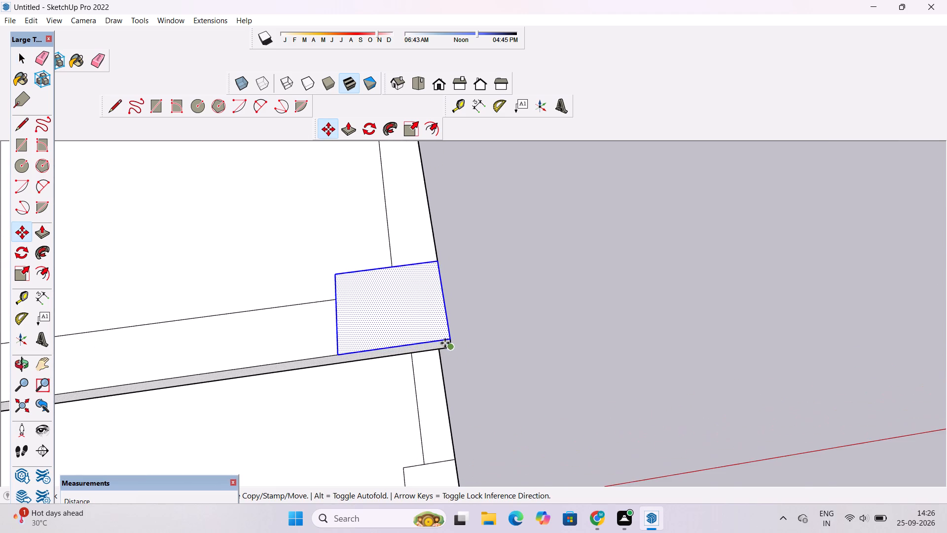
scroll(445, 337, "up", 4)
left_click(452, 341)
scroll(446, 324, "down", 3)
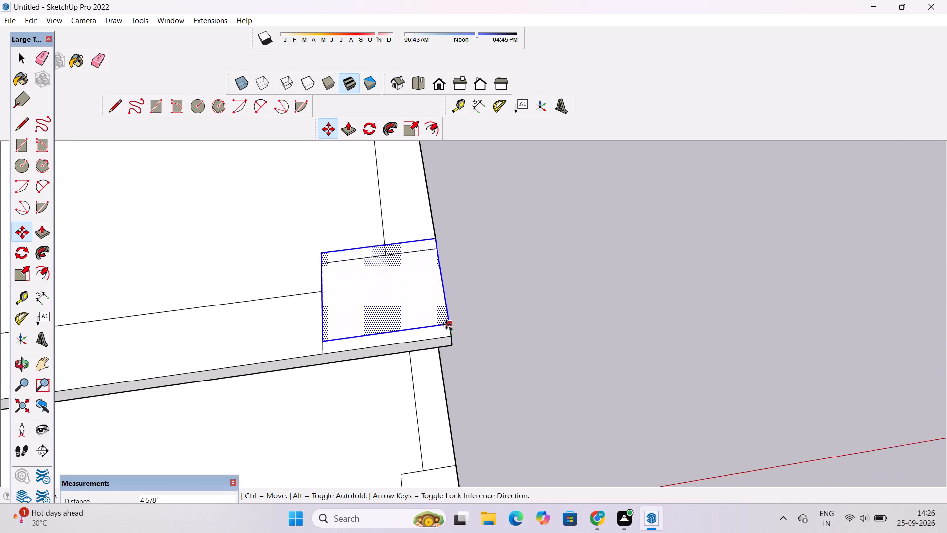
scroll(446, 324, "down", 20)
scroll(446, 324, "down", 4)
scroll(431, 263, "up", 17)
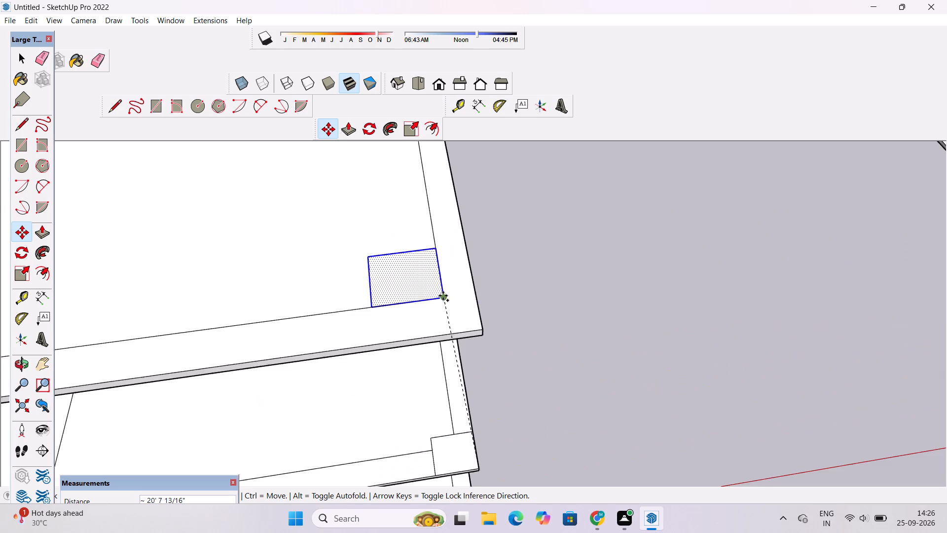
scroll(443, 296, "up", 2)
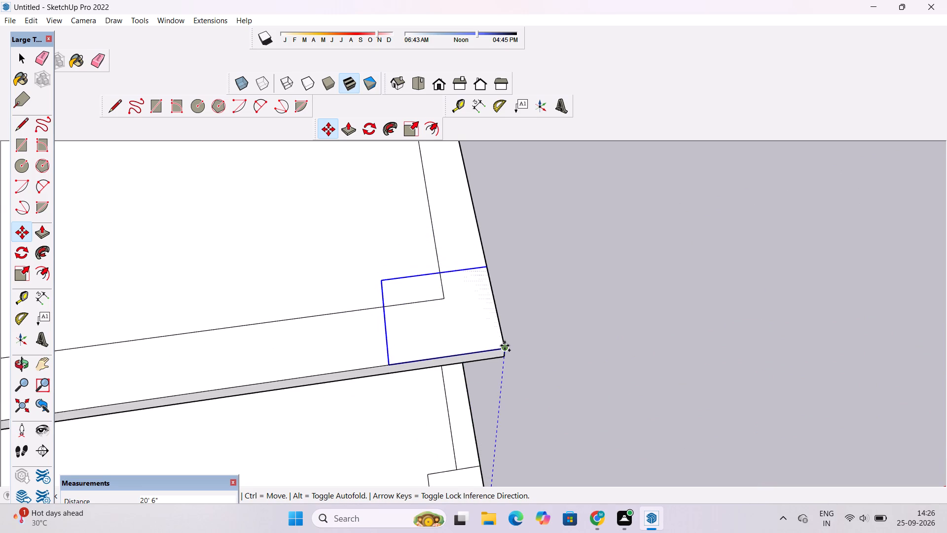
left_click(505, 346)
key("space")
Erase the inset line segments inside the corner rectangle on the second-floor slab.
type("e")
left_click_drag(445, 291, 439, 300)
scroll(412, 321, "down", 20)
scroll(412, 321, "down", 2)
Examine the corner rectangles on the three open-bay slabs from the front and from a low angle.
key("o")
left_click_drag(447, 415, 436, 383)
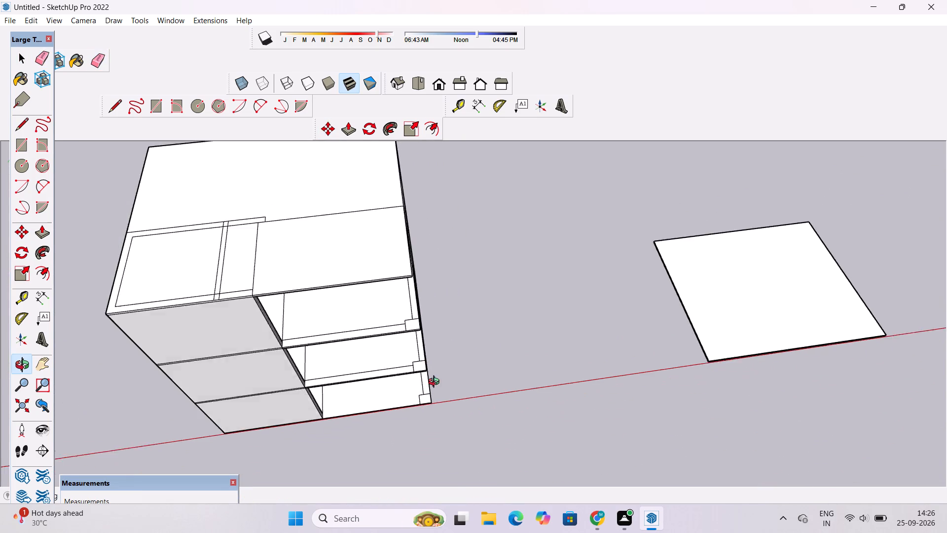
left_click_drag(436, 383, 414, 293)
scroll(391, 369, "down", 3)
scroll(372, 384, "up", 1)
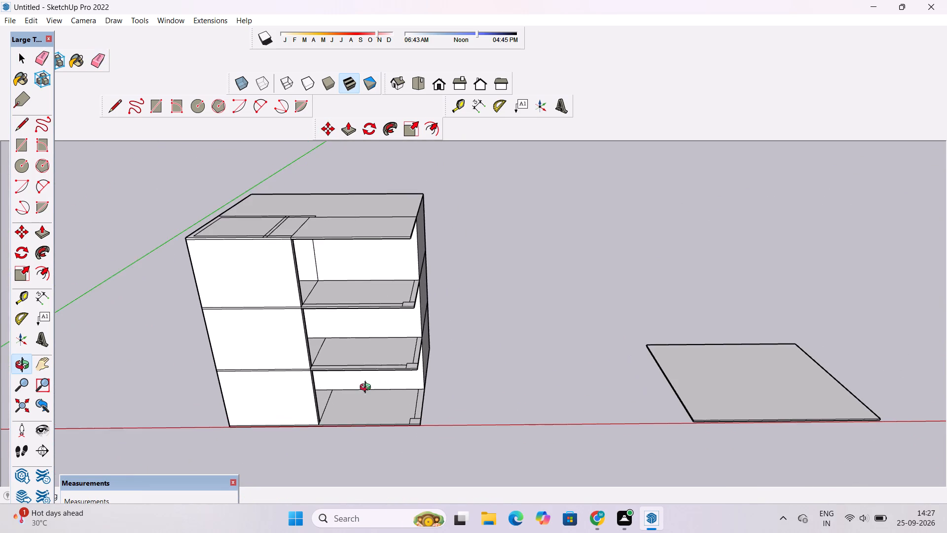
scroll(351, 394, "up", 2)
scroll(351, 394, "down", 3)
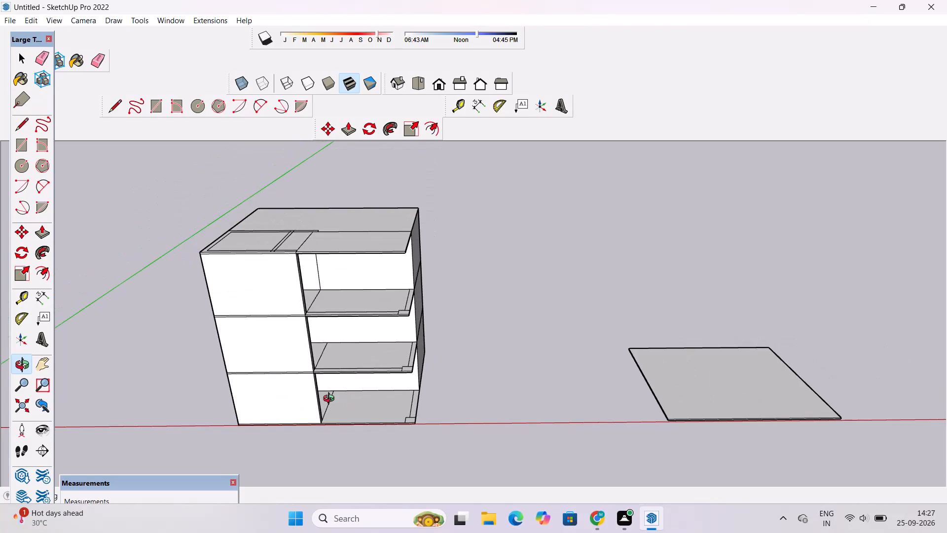
scroll(331, 400, "up", 2)
left_click_drag(331, 400, 409, 387, "shift")
scroll(408, 378, "up", 2)
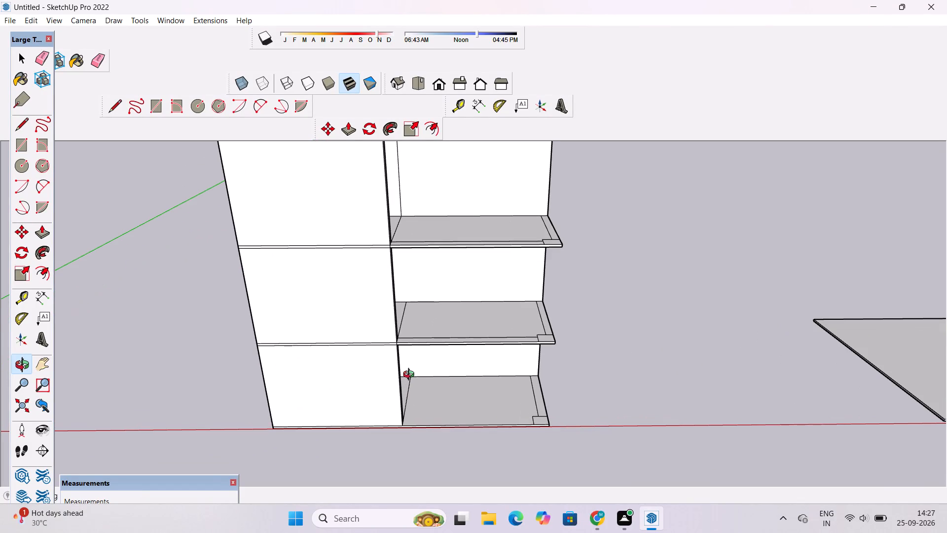
scroll(414, 374, "down", 1)
scroll(414, 374, "up", 2)
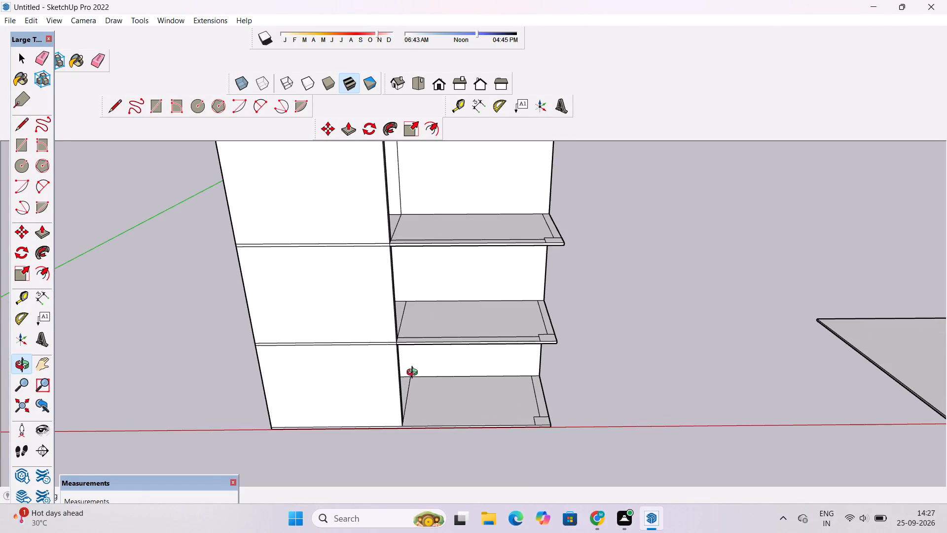
left_click_drag(439, 375, 446, 410)
left_click_drag(489, 389, 416, 368, "shift")
left_click_drag(479, 410, 479, 398, "shift")
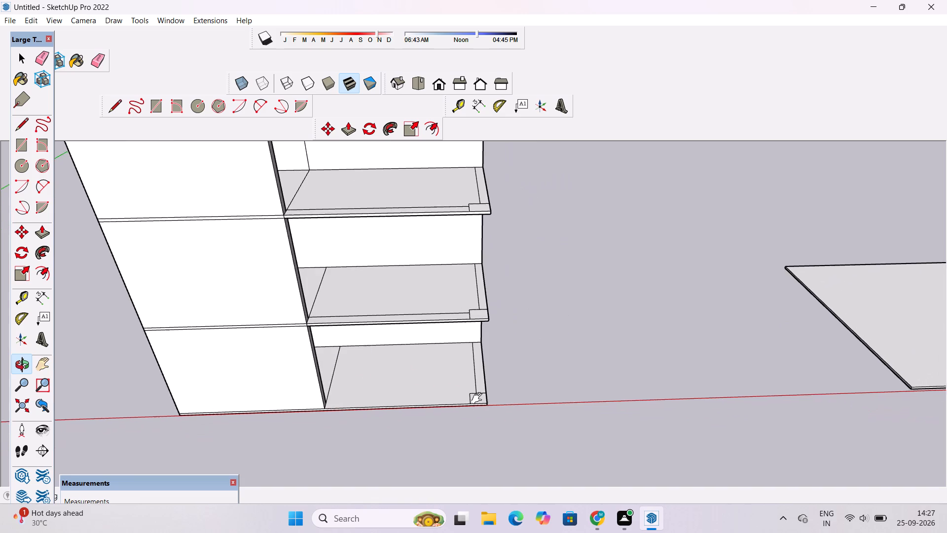
Extrude the ground-floor corner rectangle 20' up to the underside of the first-floor slab as a column.
left_click_drag(479, 398, 479, 390, "shift")
left_click_drag(451, 404, 483, 428)
scroll(491, 381, "up", 3)
left_click_drag(489, 380, 460, 376, "shift")
left_click_drag(478, 381, 459, 374)
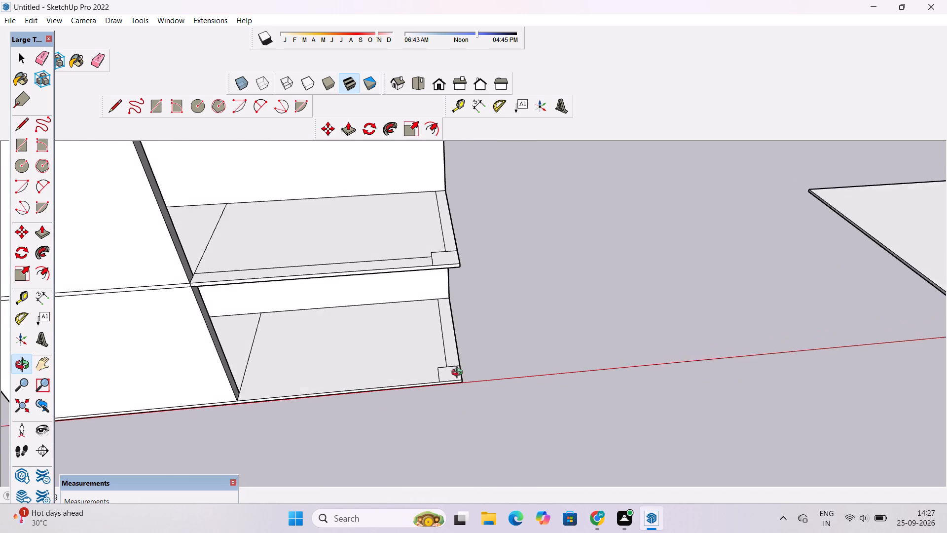
left_click_drag(459, 374, 457, 373)
scroll(454, 374, "up", 3)
left_click_drag(447, 382, 452, 408, "shift")
key("space")
left_click(456, 399)
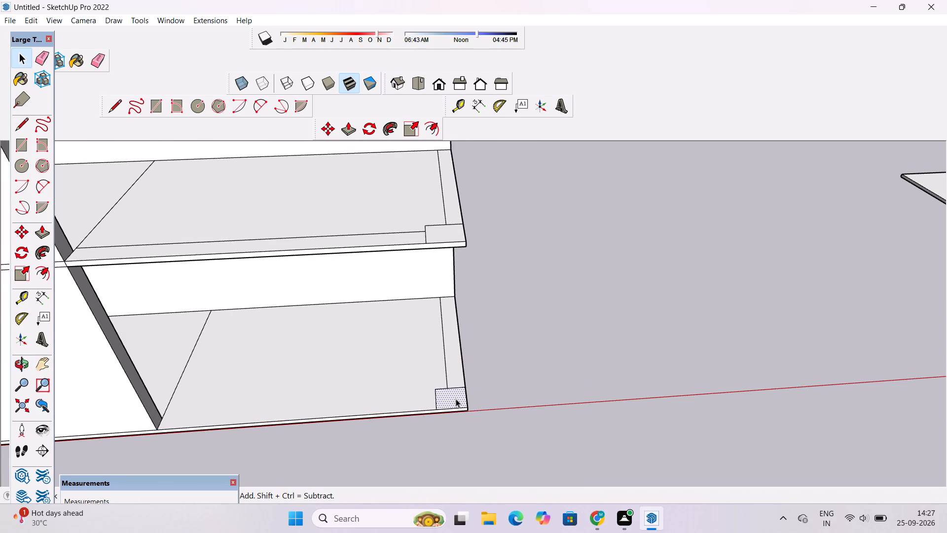
key("p")
left_click(456, 399)
scroll(455, 392, "down", 3)
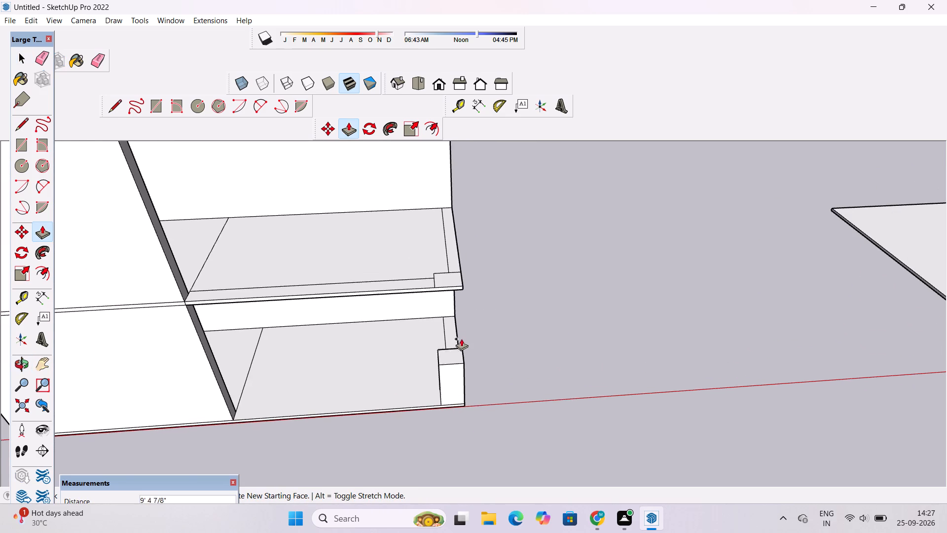
scroll(462, 331, "up", 8)
scroll(452, 243, "down", 3)
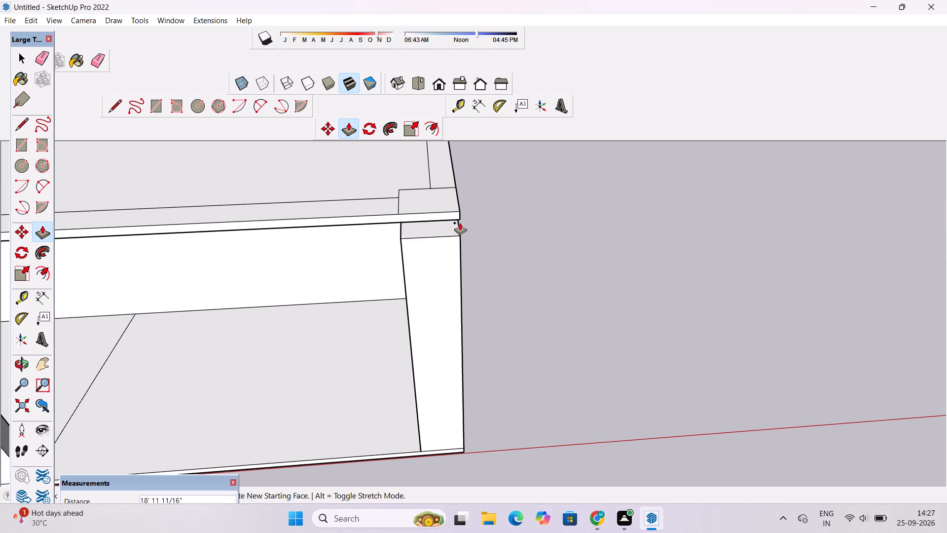
left_click(461, 219)
Extrude the first-floor corner rectangle 20' up to the underside of the second-floor slab as a column.
scroll(383, 306, "down", 10)
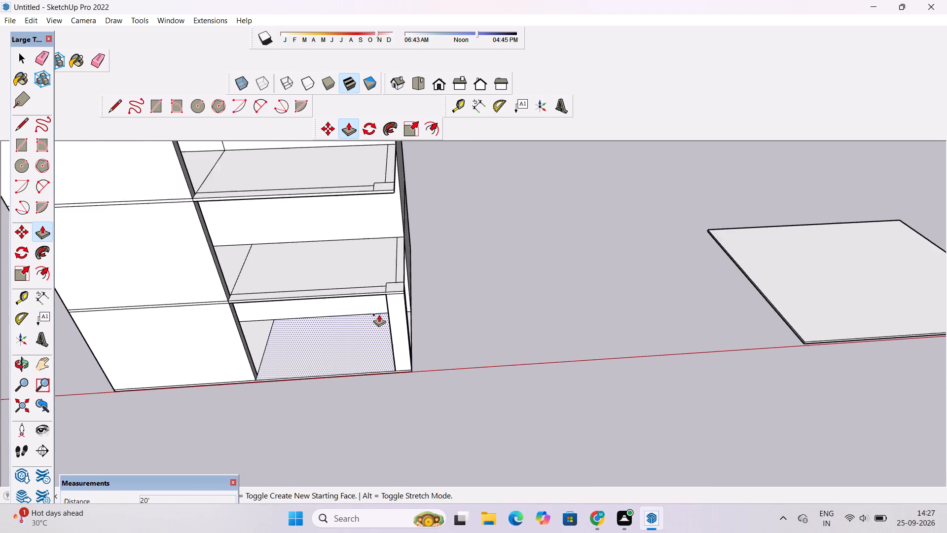
scroll(389, 236, "up", 4)
left_click(402, 321)
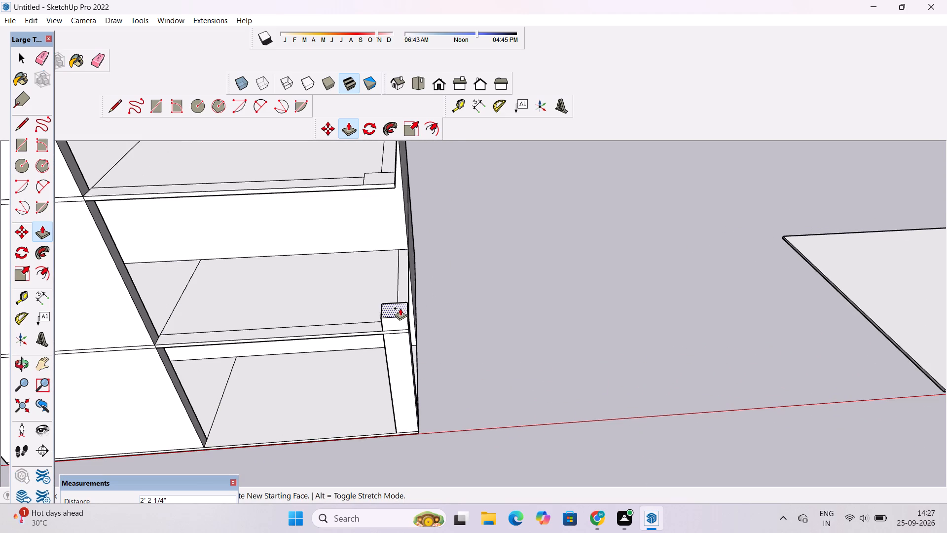
scroll(400, 307, "down", 7)
scroll(391, 260, "up", 5)
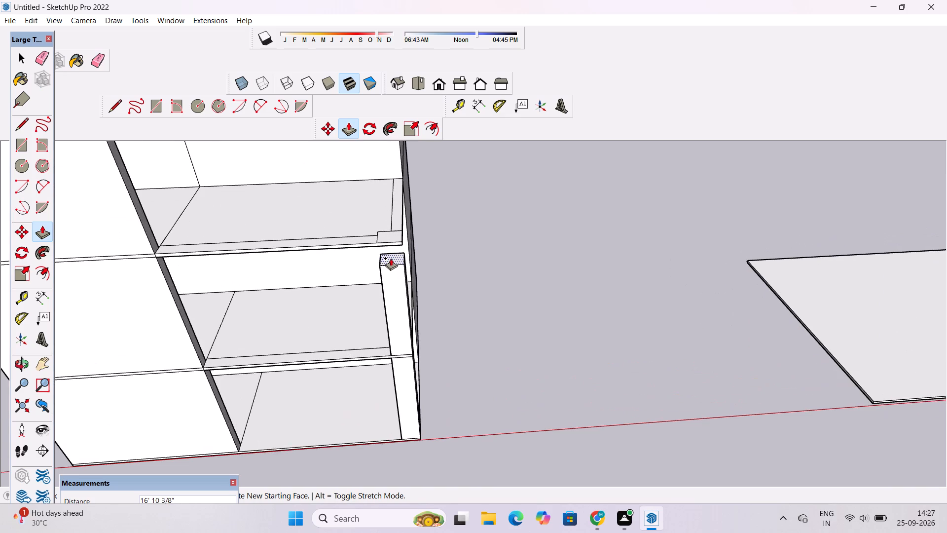
scroll(405, 250, "up", 11)
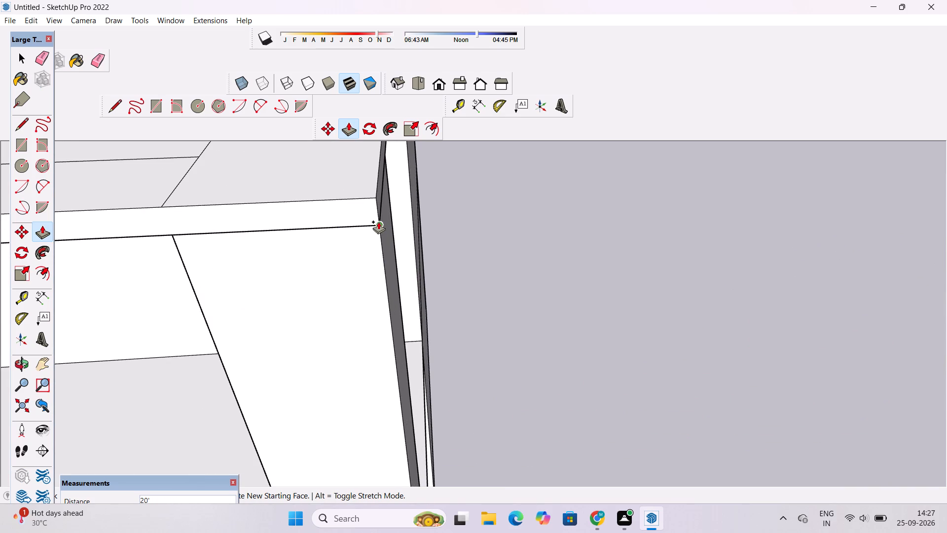
left_click(380, 224)
Extrude the second-floor corner rectangle 20' up to the underside of the roof slab as a column.
scroll(444, 295, "down", 7)
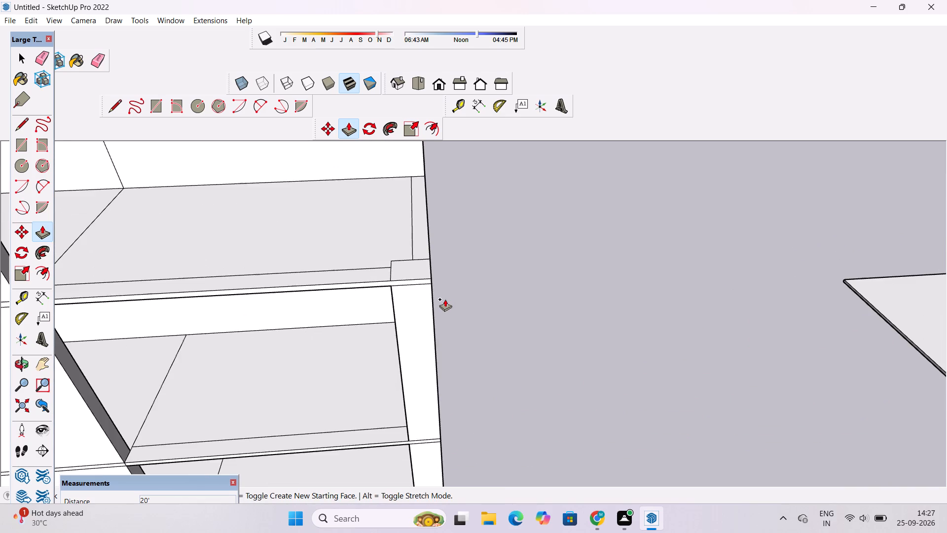
scroll(445, 299, "down", 4)
scroll(422, 246, "down", 8)
scroll(421, 227, "up", 8)
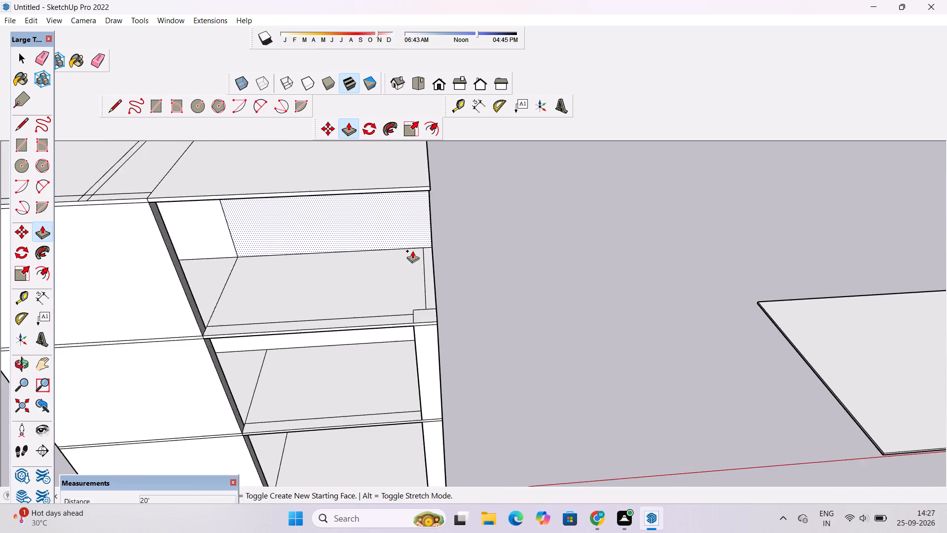
left_click(432, 326)
scroll(415, 281, "down", 8)
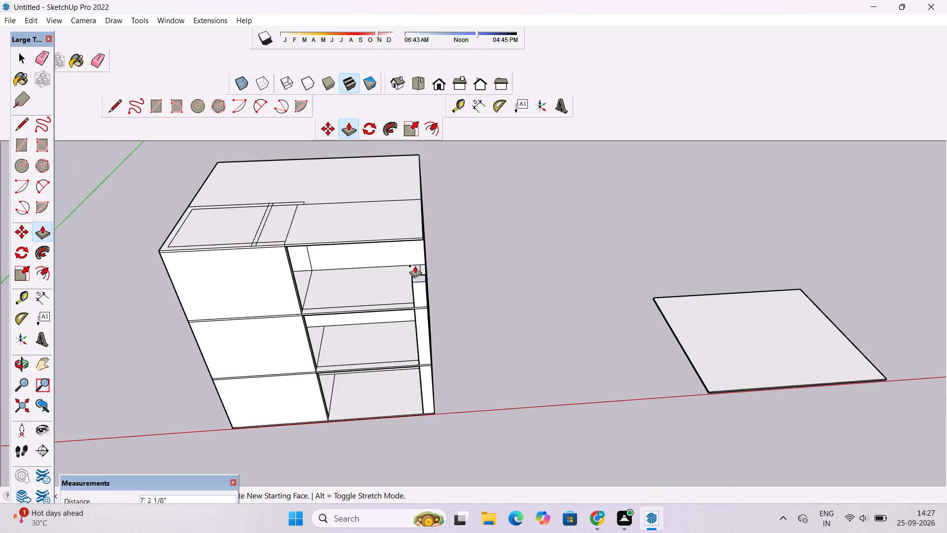
scroll(418, 243, "up", 15)
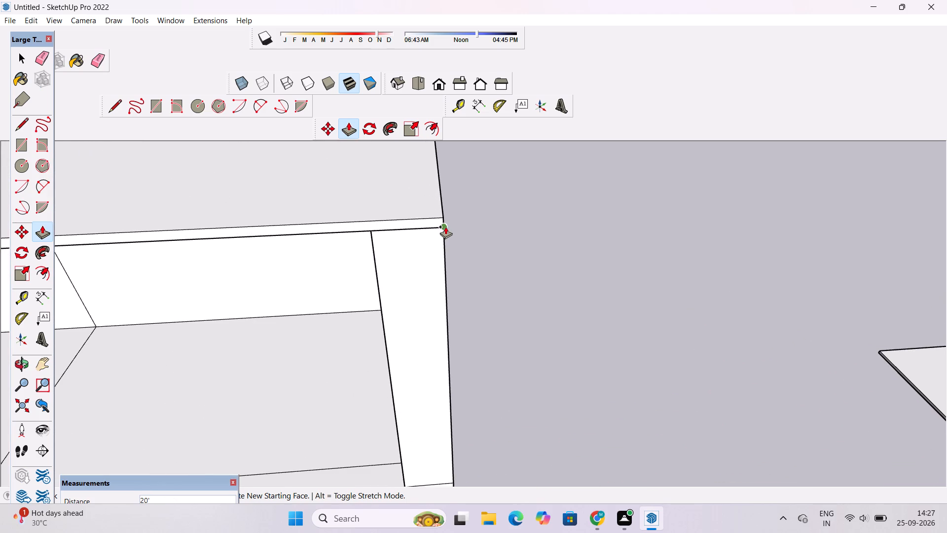
left_click(445, 227)
Examine the stacked corner columns and open bays from the front, the outer corner and above.
key("o")
scroll(432, 278, "down", 12)
left_click_drag(425, 337, 431, 261)
scroll(424, 251, "down", 2)
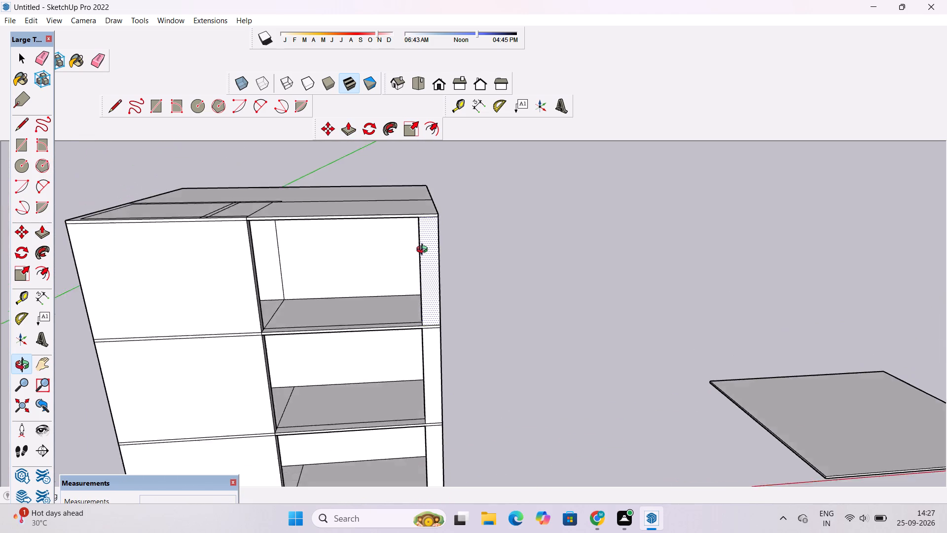
scroll(424, 251, "down", 2)
left_click_drag(346, 273, 383, 308)
scroll(376, 301, "down", 3)
left_click_drag(375, 298, 372, 309)
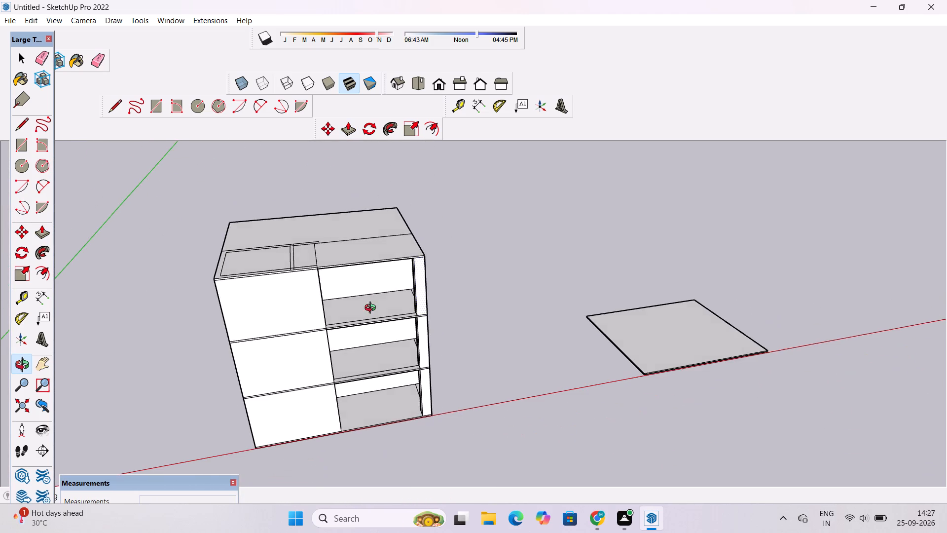
left_click_drag(372, 309, 359, 330)
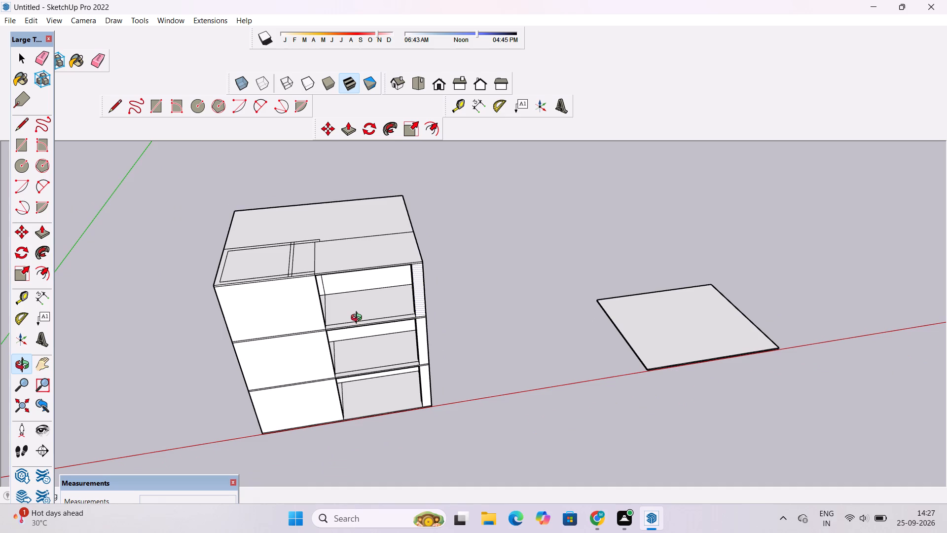
left_click_drag(345, 319, 424, 317, "shift")
scroll(424, 283, "up", 3)
scroll(423, 281, "down", 2)
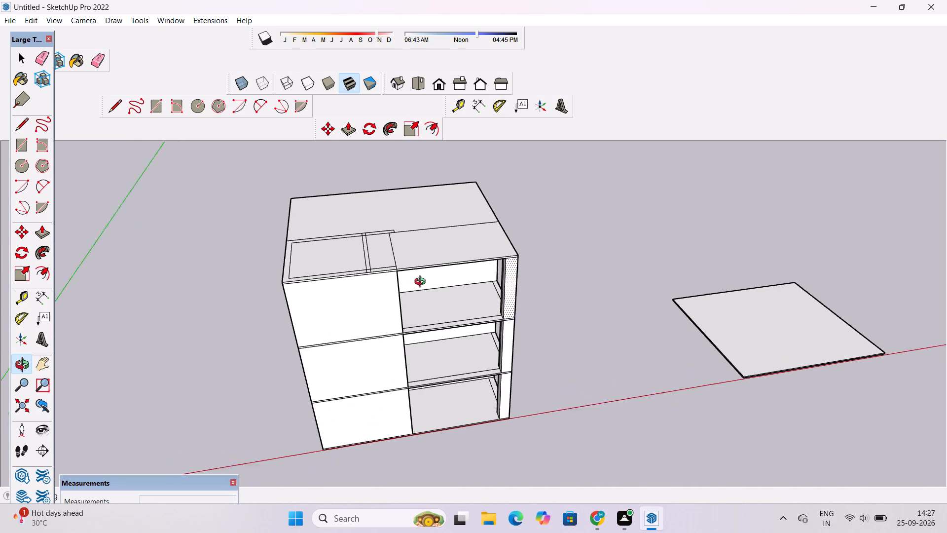
scroll(422, 283, "down", 1)
left_click_drag(441, 273, 441, 305)
scroll(444, 298, "up", 2)
left_click_drag(445, 279, 385, 318, "shift")
scroll(455, 292, "up", 4)
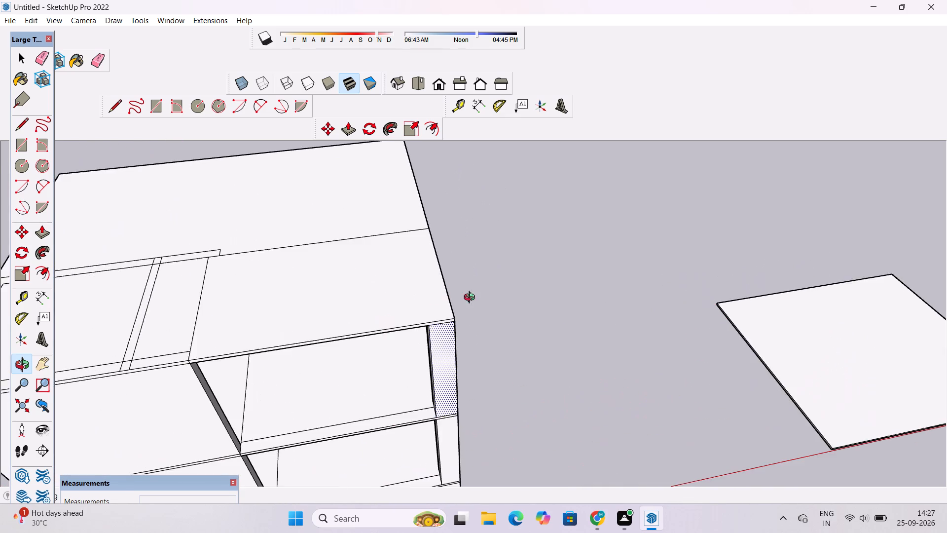
left_click_drag(559, 329, 391, 269)
scroll(379, 266, "down", 3)
left_click_drag(431, 279, 444, 323, "shift")
scroll(364, 294, "down", 4)
left_click_drag(363, 293, 369, 302)
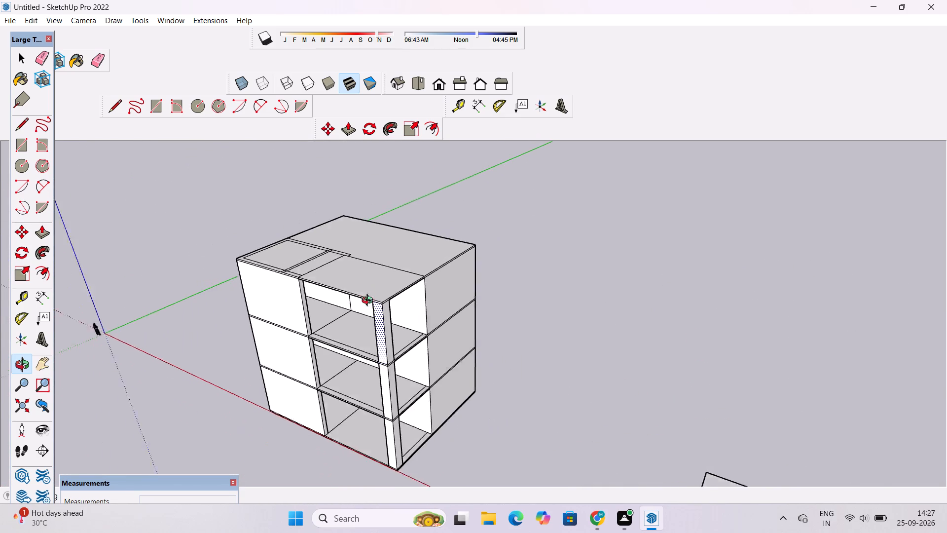
left_click_drag(369, 302, 408, 341)
scroll(409, 344, "up", 3)
scroll(401, 343, "down", 4)
left_click_drag(301, 329, 397, 256)
scroll(344, 299, "up", 3)
scroll(344, 299, "down", 4)
left_click_drag(510, 273, 308, 252)
scroll(395, 252, "up", 3)
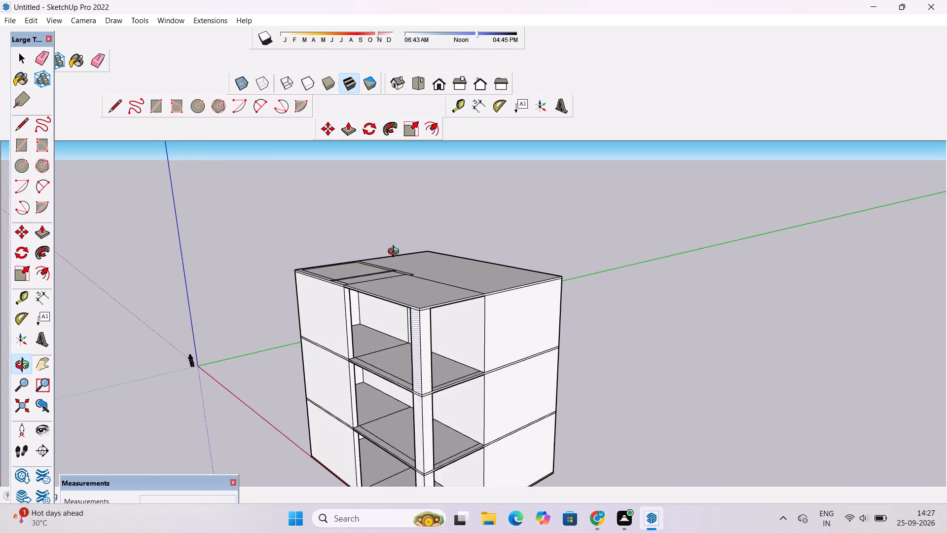
scroll(395, 254, "down", 5)
left_click_drag(445, 341, 472, 258, "shift")
left_click_drag(422, 286, 514, 327)
scroll(405, 284, "up", 3)
left_click_drag(414, 268, 401, 273, "shift")
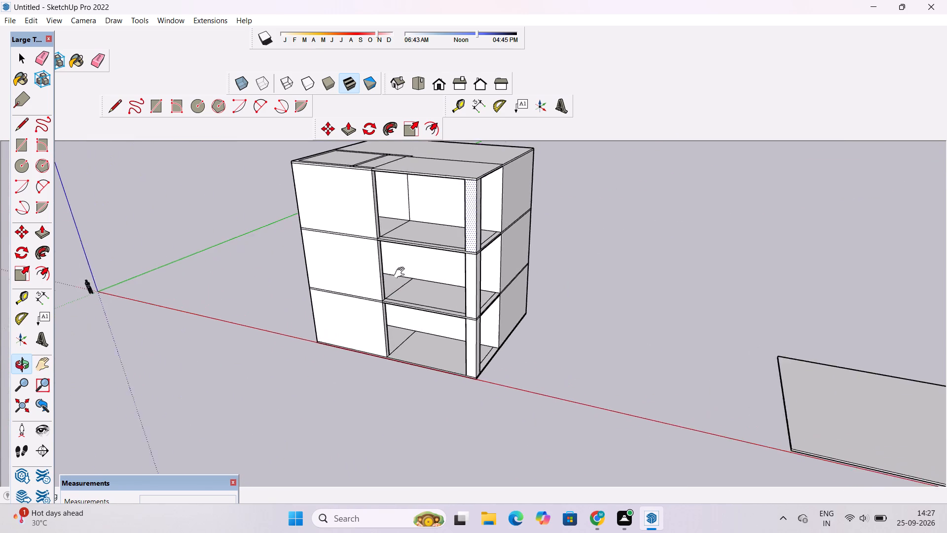
left_click_drag(401, 273, 348, 305, "shift")
left_click_drag(357, 303, 409, 311)
key("space")
left_click(520, 274)
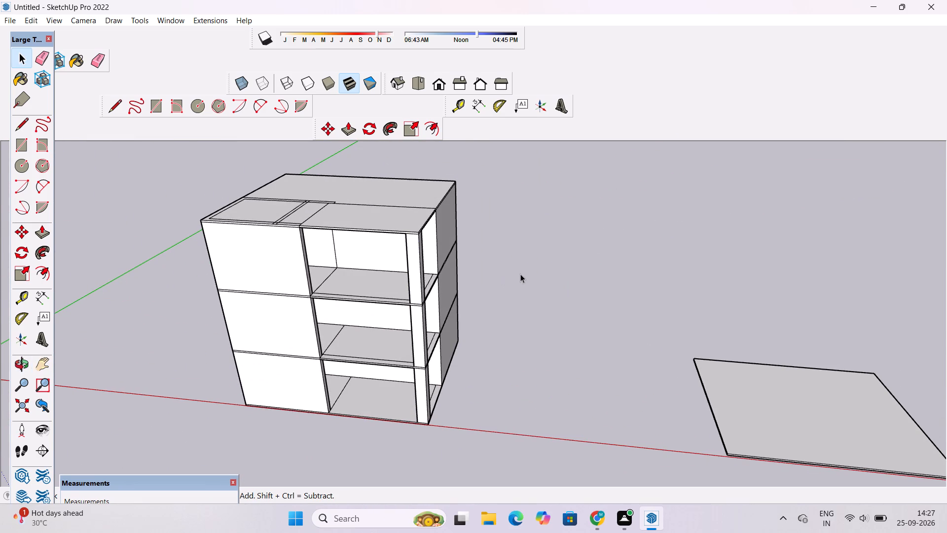
key("o")
scroll(520, 274, "down", 2)
left_click_drag(383, 289, 459, 316, "shift")
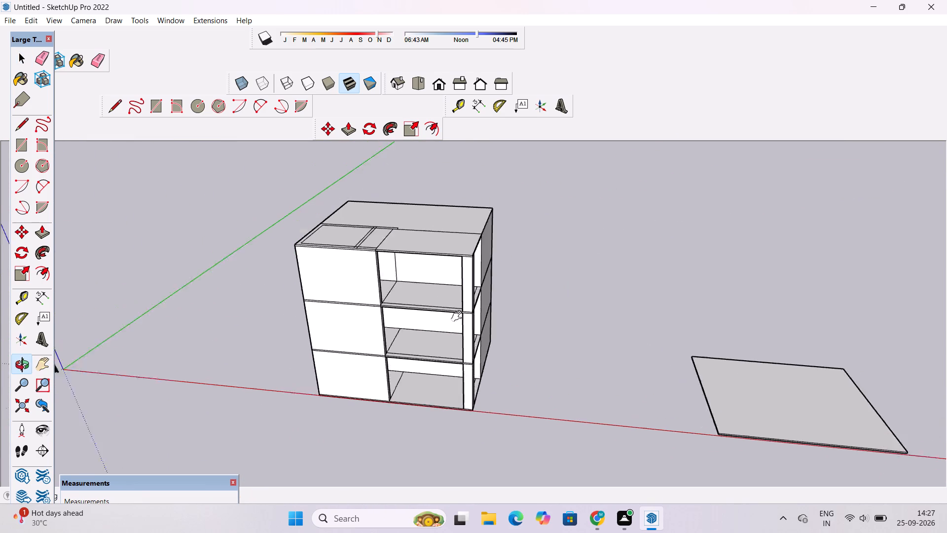
left_click_drag(459, 316, 463, 317, "shift")
scroll(469, 316, "down", 3)
left_click_drag(464, 327, 481, 370)
left_click_drag(481, 373, 495, 359)
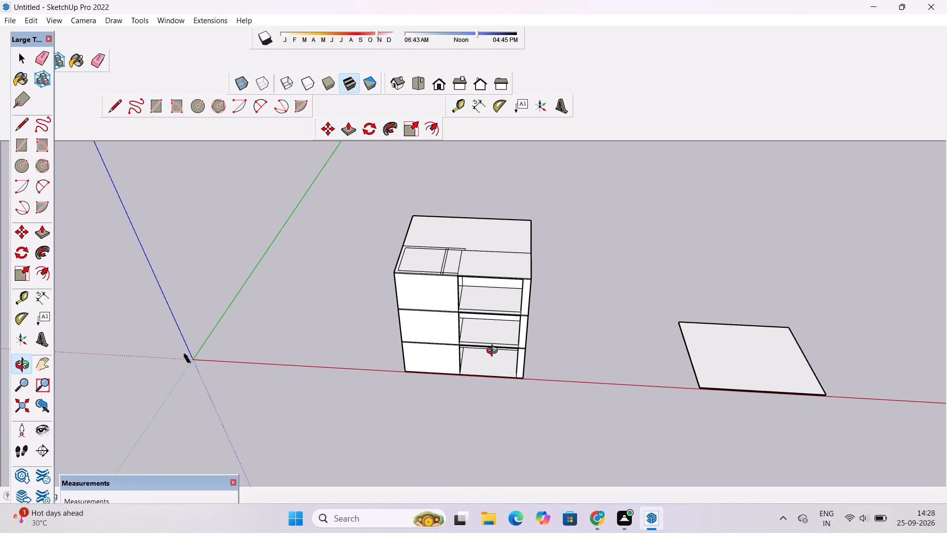
left_click_drag(492, 349, 495, 342, "shift")
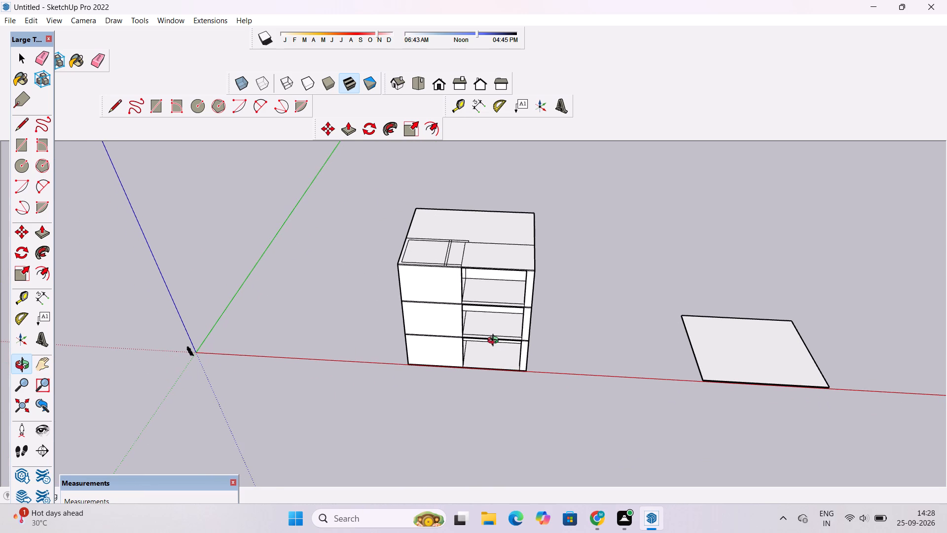
scroll(494, 342, "down", 1)
scroll(428, 296, "down", 3)
left_click_drag(437, 313, 481, 373)
scroll(473, 341, "up", 3)
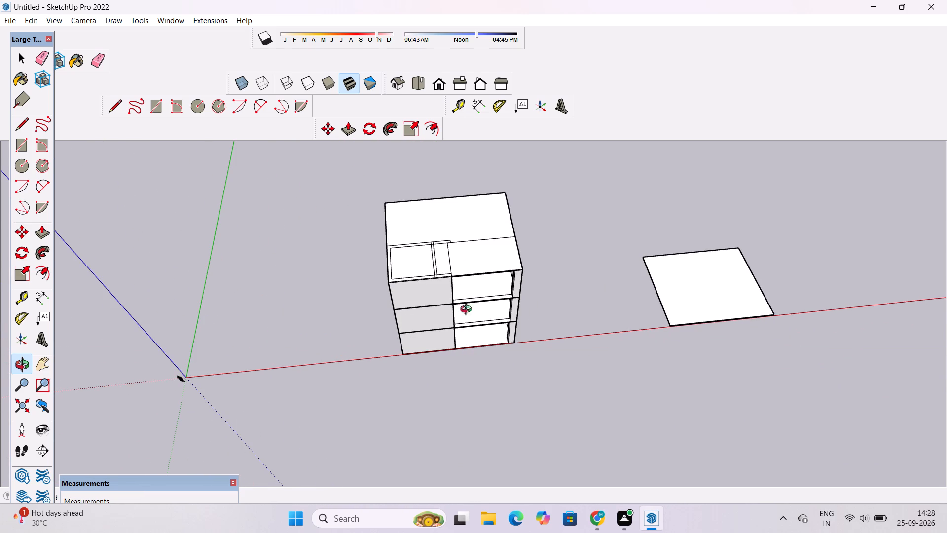
left_click_drag(459, 306, 451, 329, "shift")
scroll(453, 326, "up", 2)
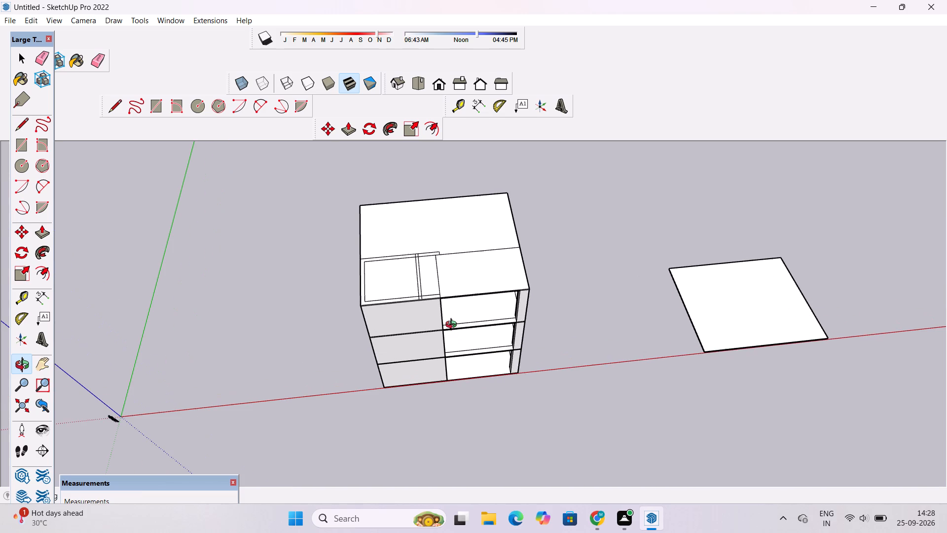
scroll(453, 326, "down", 3)
left_click_drag(457, 320, 463, 298, "shift")
left_click_drag(462, 317, 475, 286)
scroll(475, 286, "up", 4)
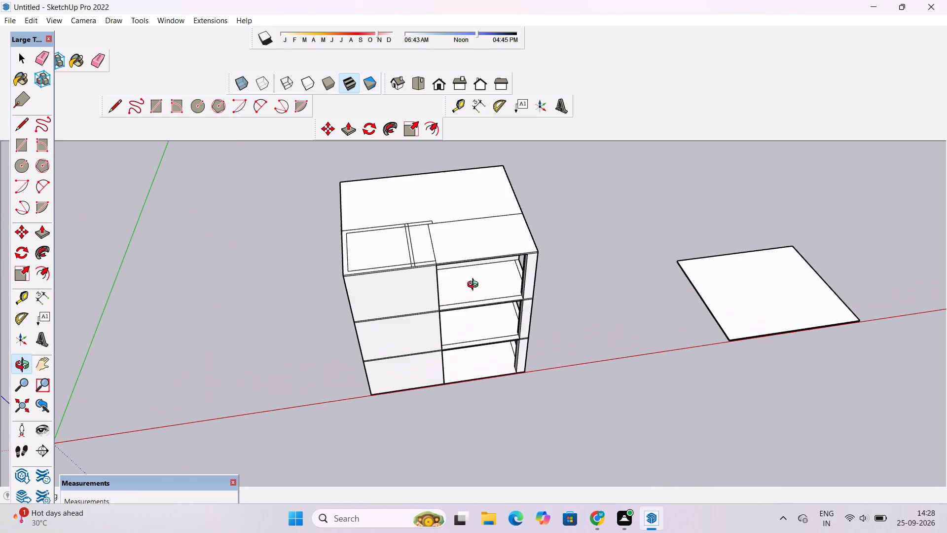
scroll(473, 285, "down", 4)
scroll(473, 275, "up", 9)
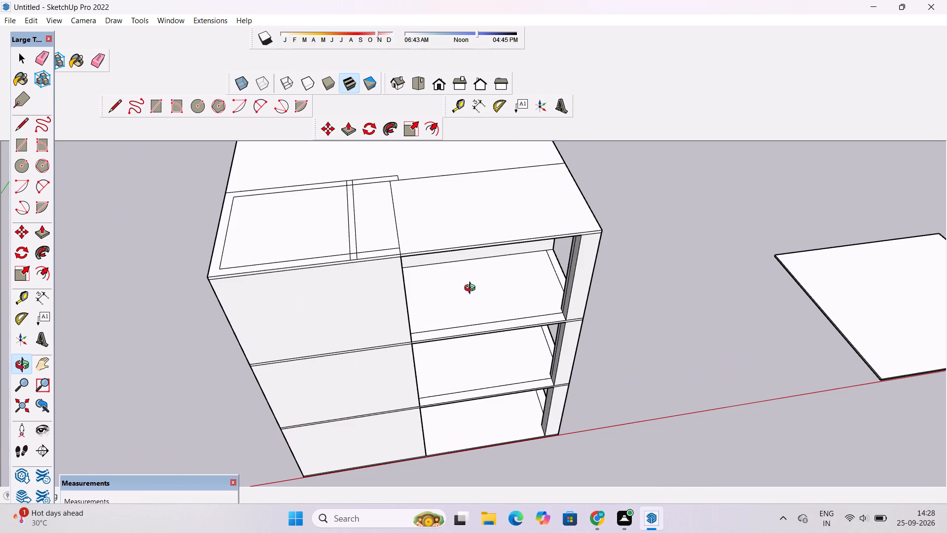
left_click_drag(472, 289, 447, 303, "shift")
left_click_drag(446, 324, 448, 300)
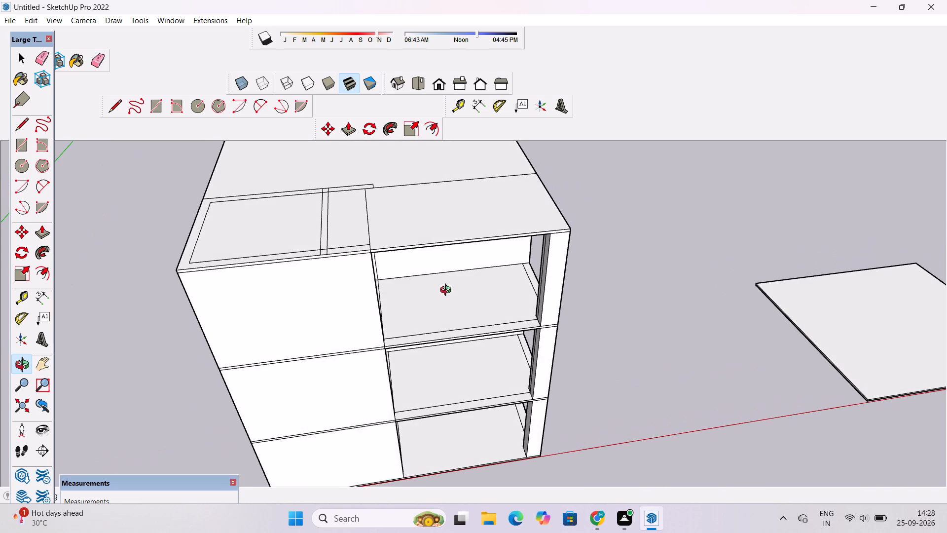
left_click_drag(447, 290, 434, 320, "shift")
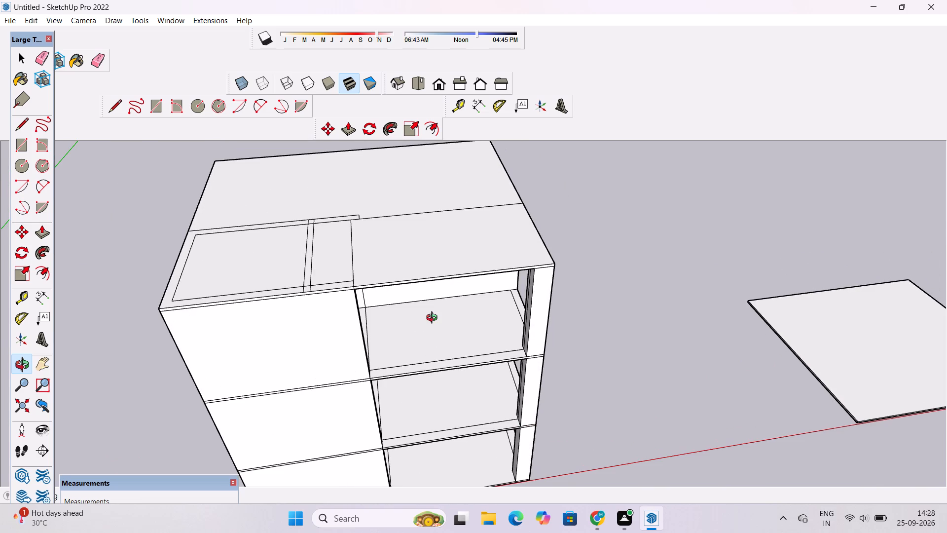
scroll(434, 319, "up", 3)
scroll(434, 319, "down", 3)
left_click_drag(428, 339, 430, 313, "shift")
left_click_drag(436, 312, 474, 374)
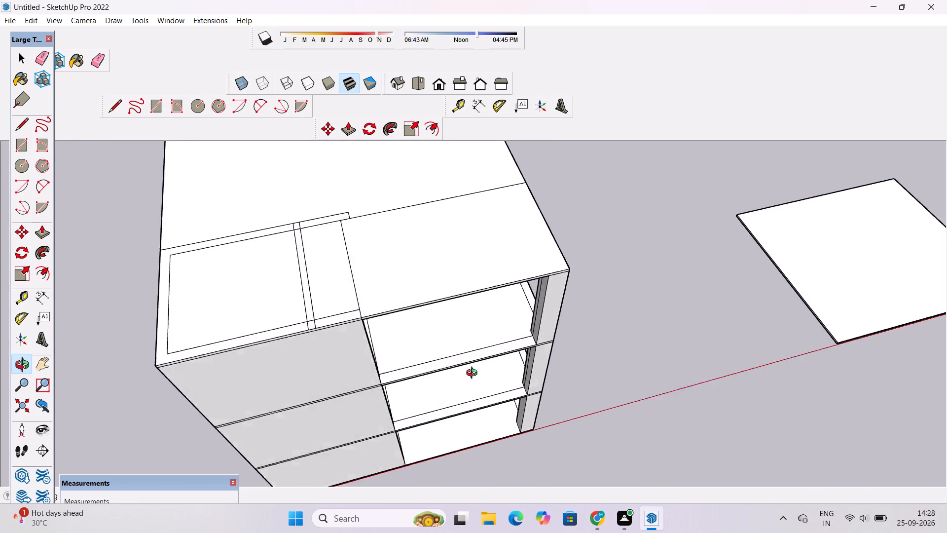
Erase the stray vertical edge on the inner face of the first-floor and second-floor corner columns.
left_click_drag(474, 374, 588, 272)
scroll(561, 275, "up", 4)
left_click_drag(545, 297, 523, 264, "shift")
left_click_drag(509, 276, 539, 279)
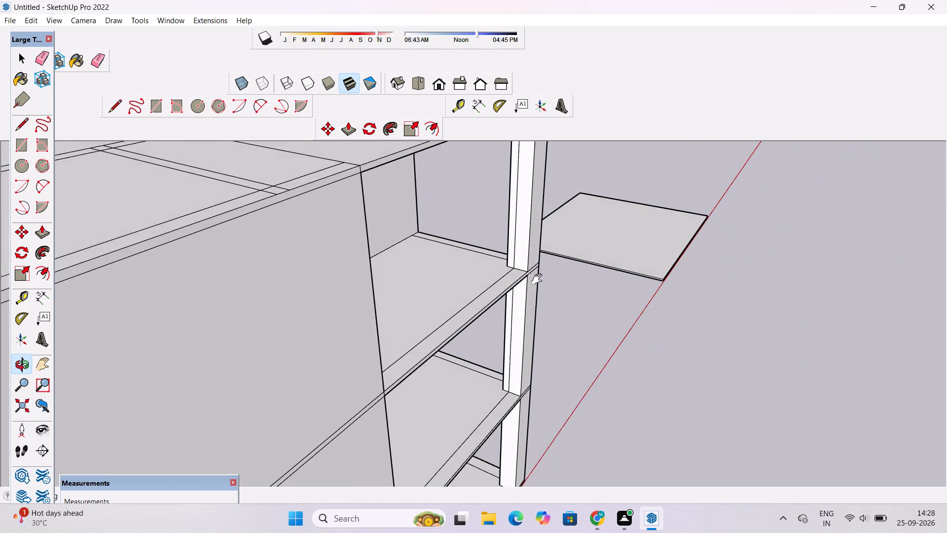
left_click_drag(539, 279, 516, 284, "shift")
left_click_drag(516, 285, 523, 293)
key("e")
scroll(503, 287, "down", 5)
scroll(495, 356, "up", 4)
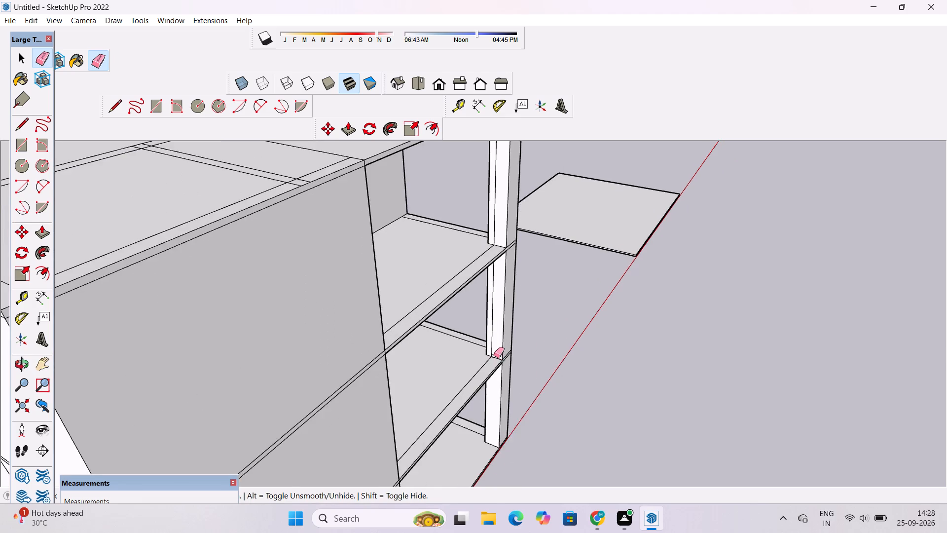
scroll(491, 348, "up", 4)
left_click(493, 313)
scroll(493, 349, "down", 5)
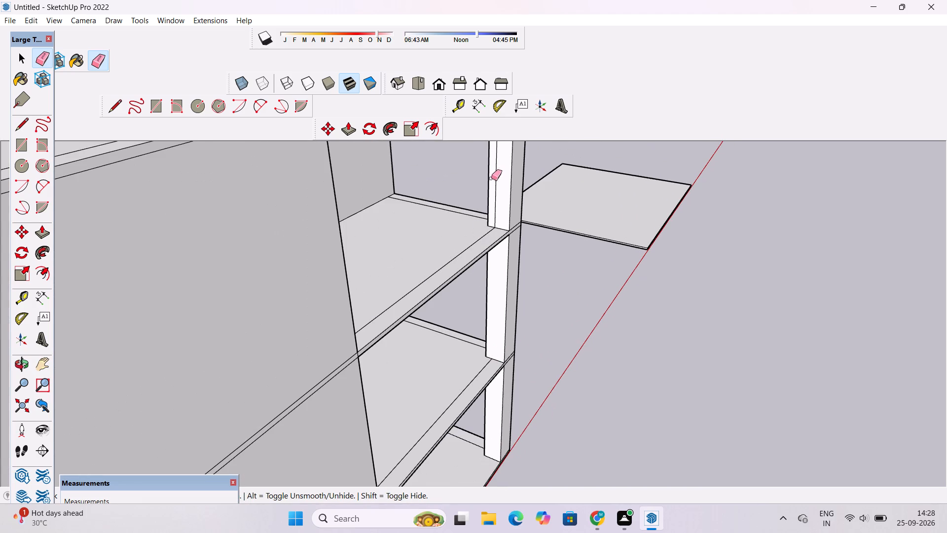
left_click(496, 185)
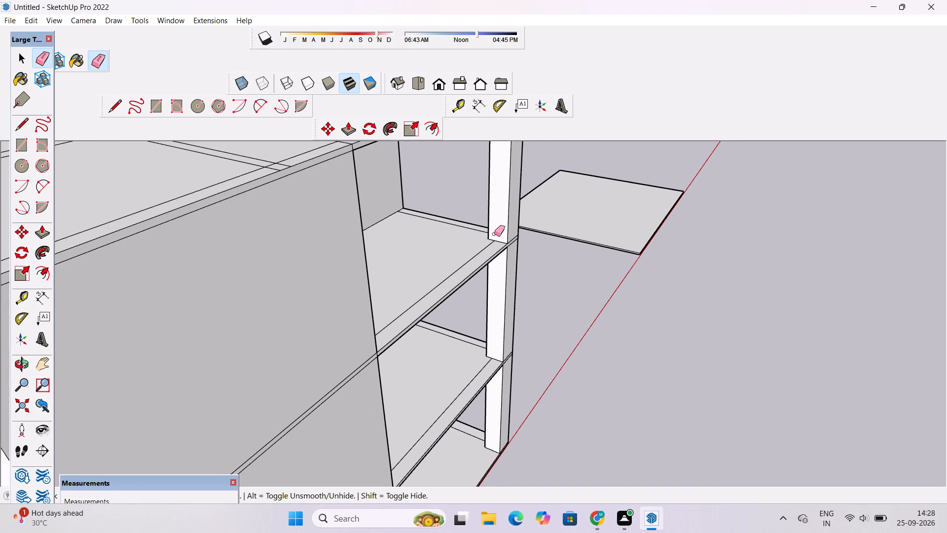
Push/Pull the front edge face of the first-floor slab in the open bay 1.5' outward.
key("o")
scroll(478, 253, "down", 5)
left_click_drag(525, 272, 432, 294)
left_click_drag(429, 295, 459, 278, "shift")
left_click_drag(462, 283, 424, 279)
scroll(431, 281, "up", 4)
left_click_drag(476, 275, 420, 280, "shift")
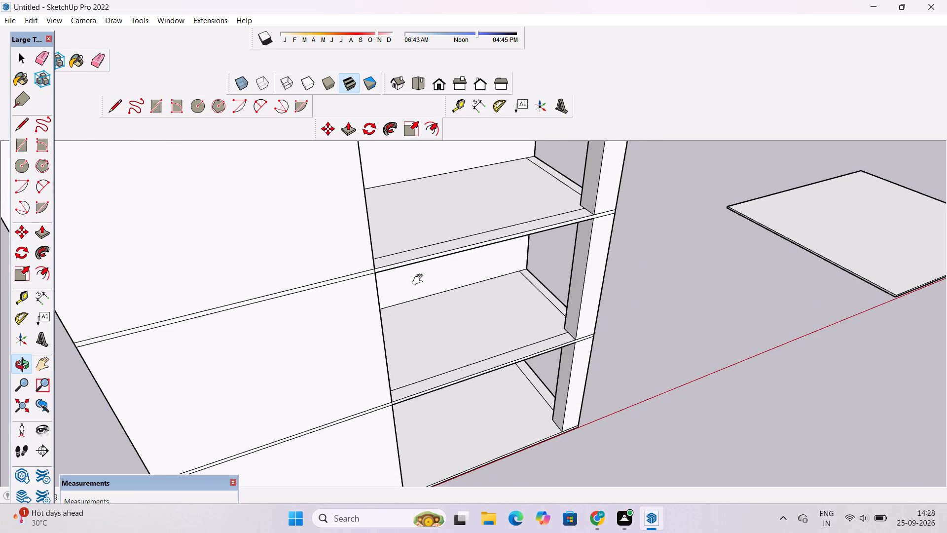
left_click_drag(420, 280, 416, 280, "shift")
scroll(463, 262, "up", 2)
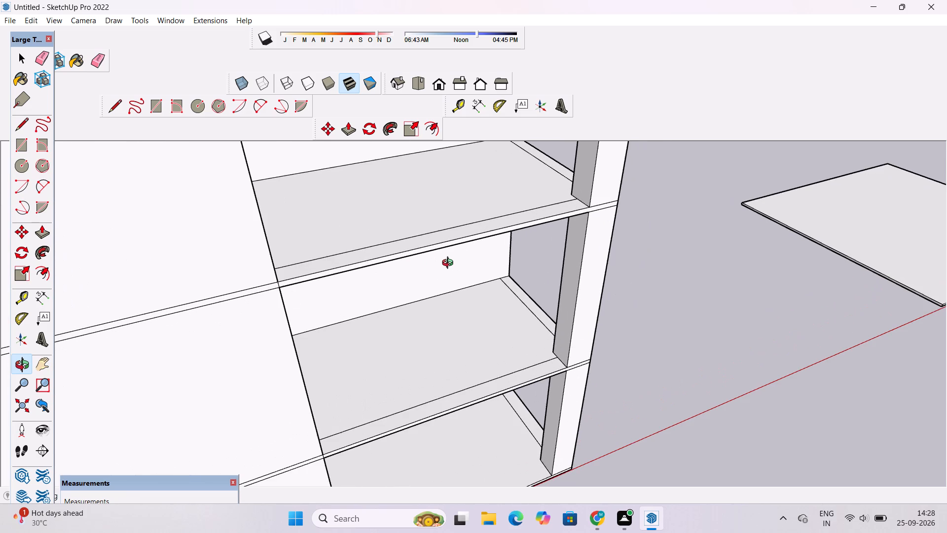
scroll(450, 264, "down", 2)
left_click(445, 269, "shift")
left_click_drag(447, 271, 441, 243, "shift")
left_click_drag(434, 275, 424, 254, "shift")
scroll(445, 275, "up", 3)
left_click_drag(451, 287, 448, 275, "shift")
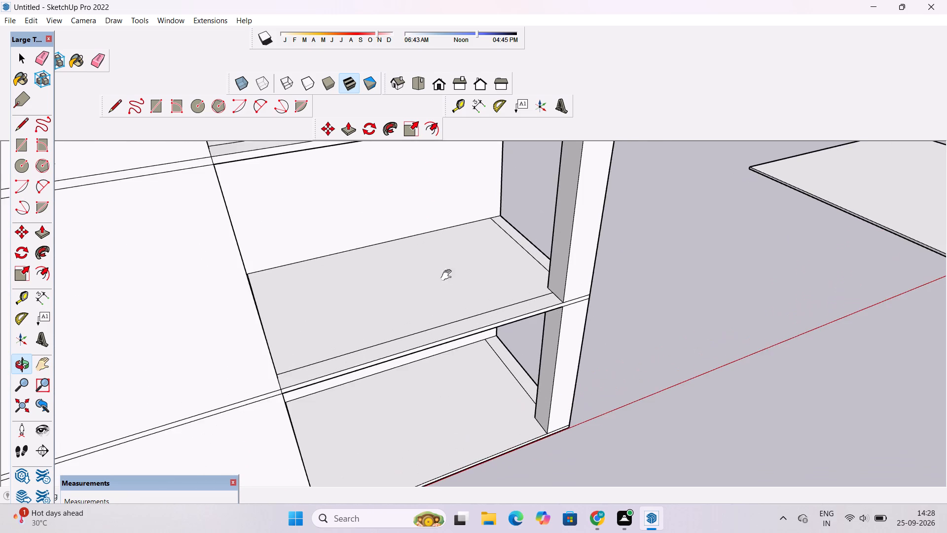
left_click_drag(448, 275, 437, 247, "shift")
scroll(449, 293, "up", 2)
left_click_drag(449, 293, 448, 278, "shift")
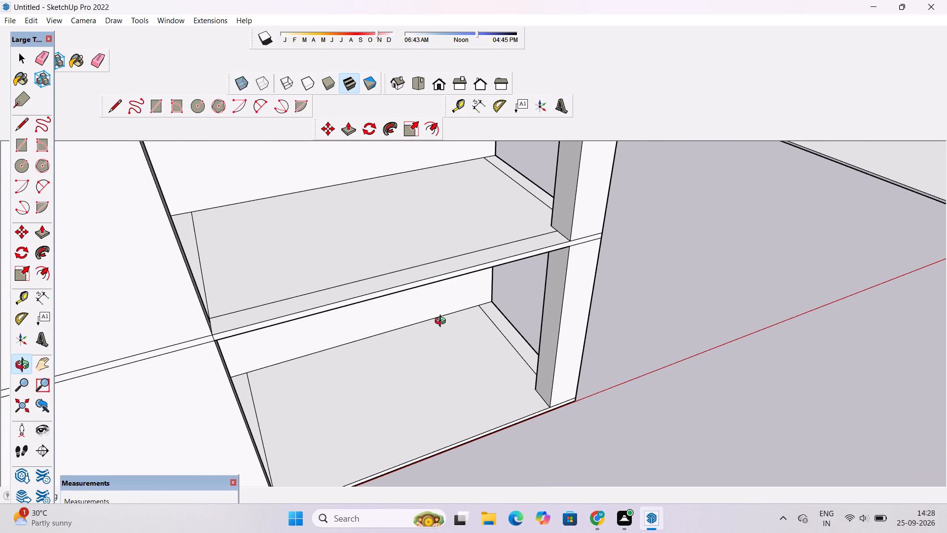
scroll(442, 322, "up", 1)
key("p")
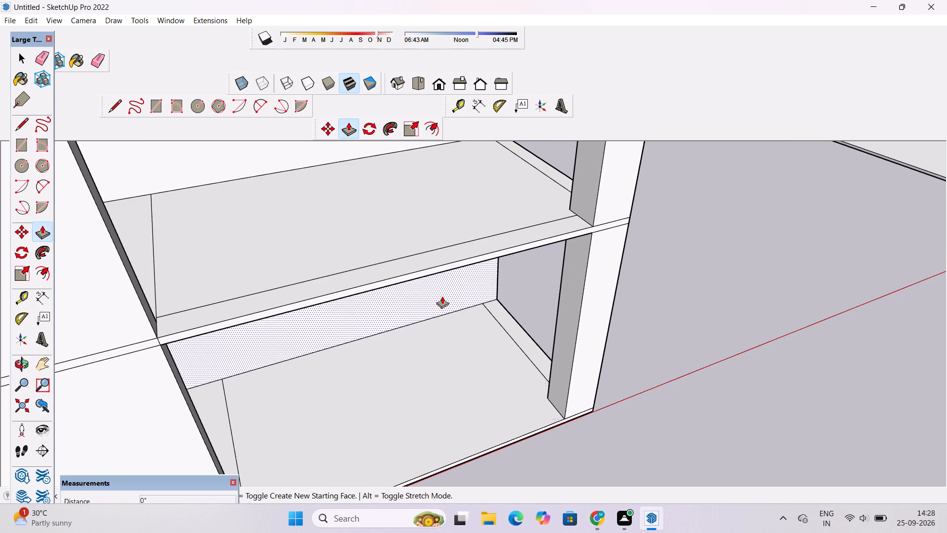
scroll(445, 289, "down", 4)
scroll(431, 287, "up", 3)
left_click(431, 276)
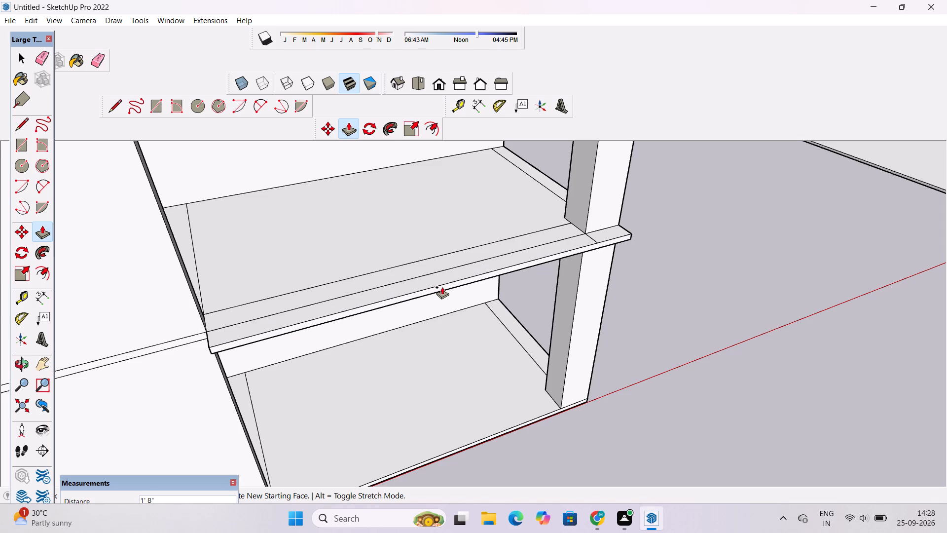
scroll(442, 287, "up", 1)
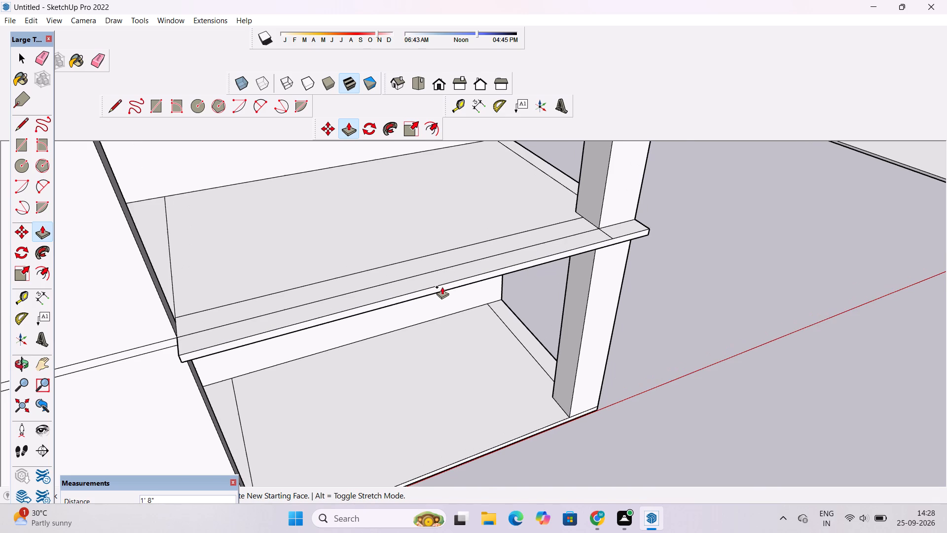
scroll(442, 287, "up", 2)
scroll(442, 287, "down", 1)
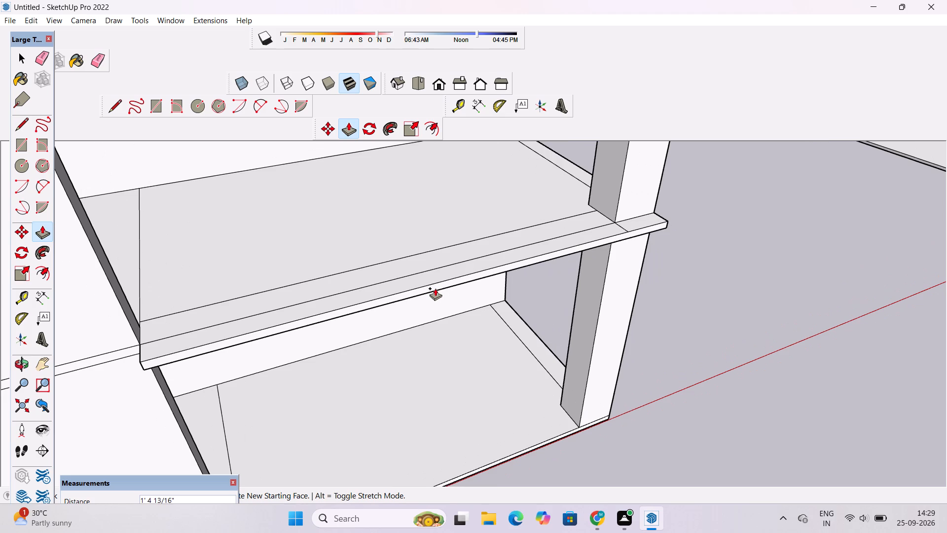
type("1.5'")
key("Return")
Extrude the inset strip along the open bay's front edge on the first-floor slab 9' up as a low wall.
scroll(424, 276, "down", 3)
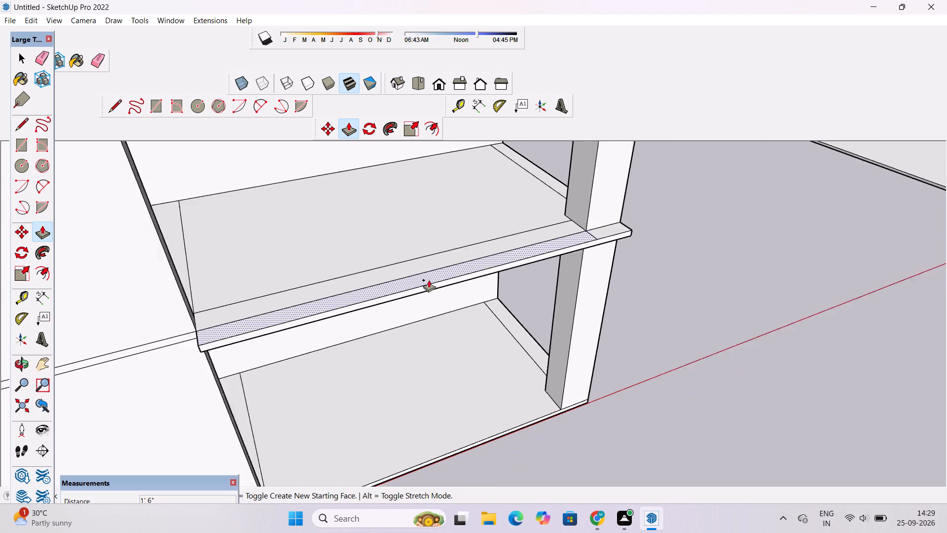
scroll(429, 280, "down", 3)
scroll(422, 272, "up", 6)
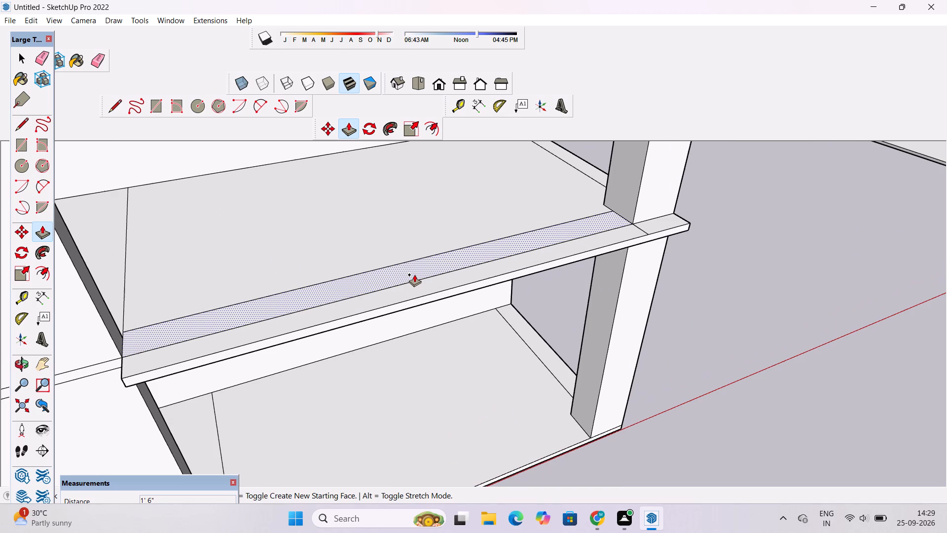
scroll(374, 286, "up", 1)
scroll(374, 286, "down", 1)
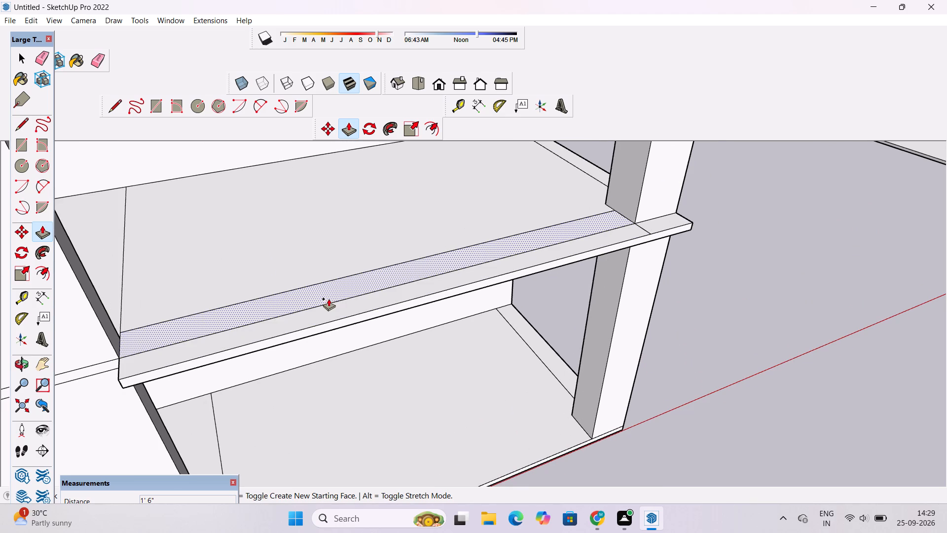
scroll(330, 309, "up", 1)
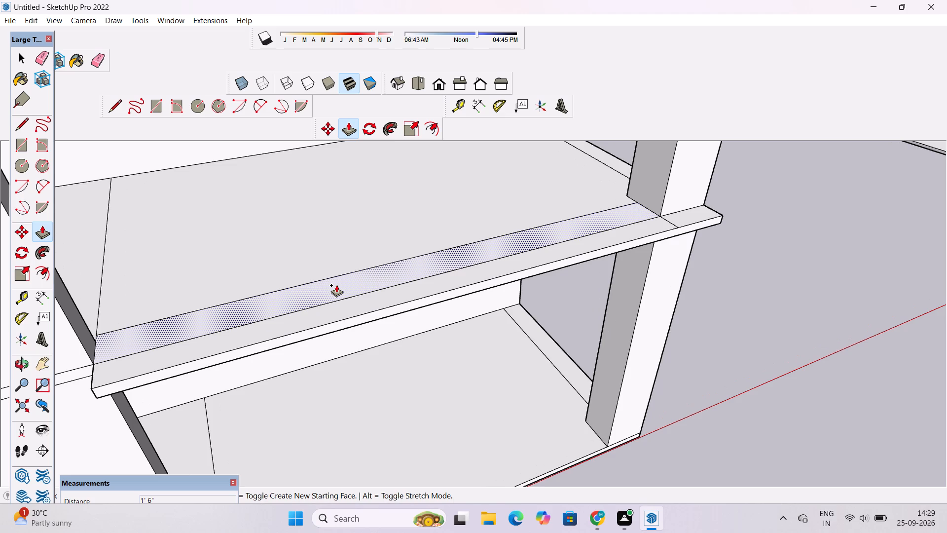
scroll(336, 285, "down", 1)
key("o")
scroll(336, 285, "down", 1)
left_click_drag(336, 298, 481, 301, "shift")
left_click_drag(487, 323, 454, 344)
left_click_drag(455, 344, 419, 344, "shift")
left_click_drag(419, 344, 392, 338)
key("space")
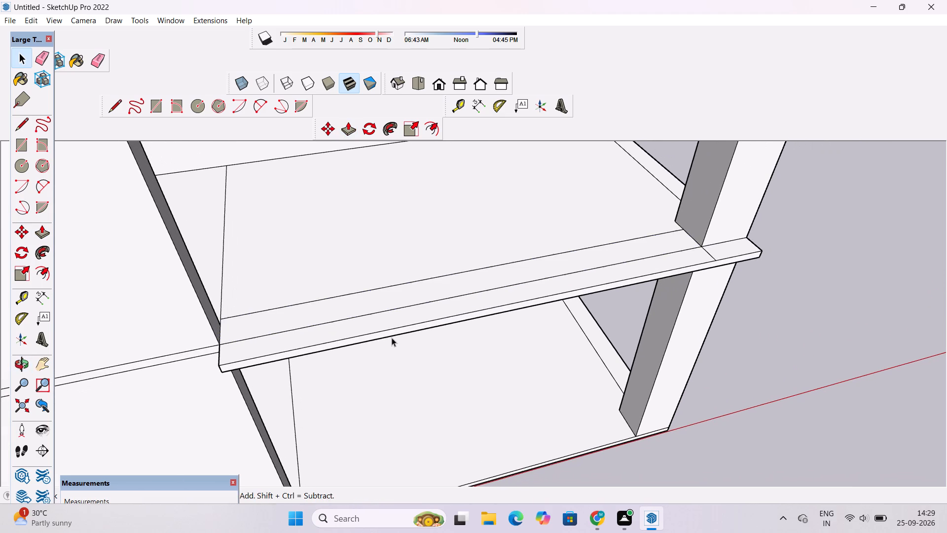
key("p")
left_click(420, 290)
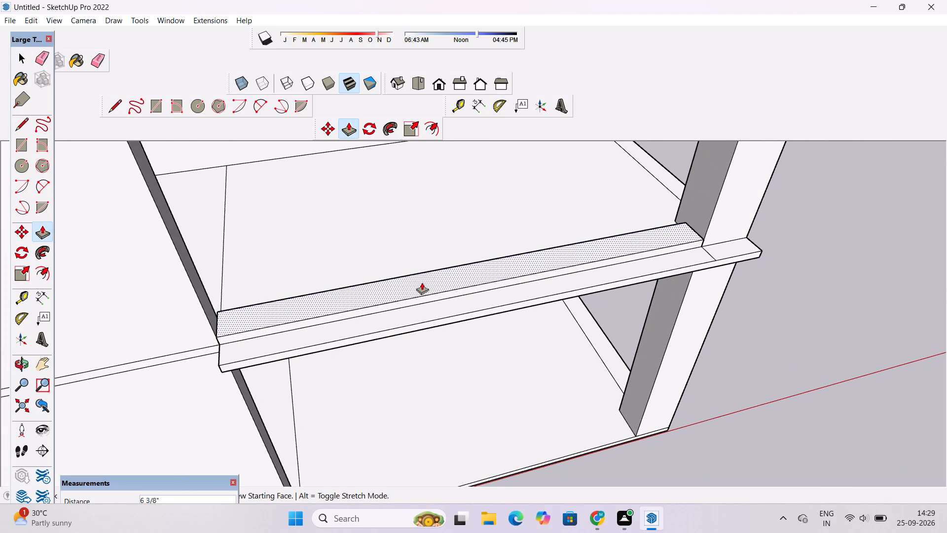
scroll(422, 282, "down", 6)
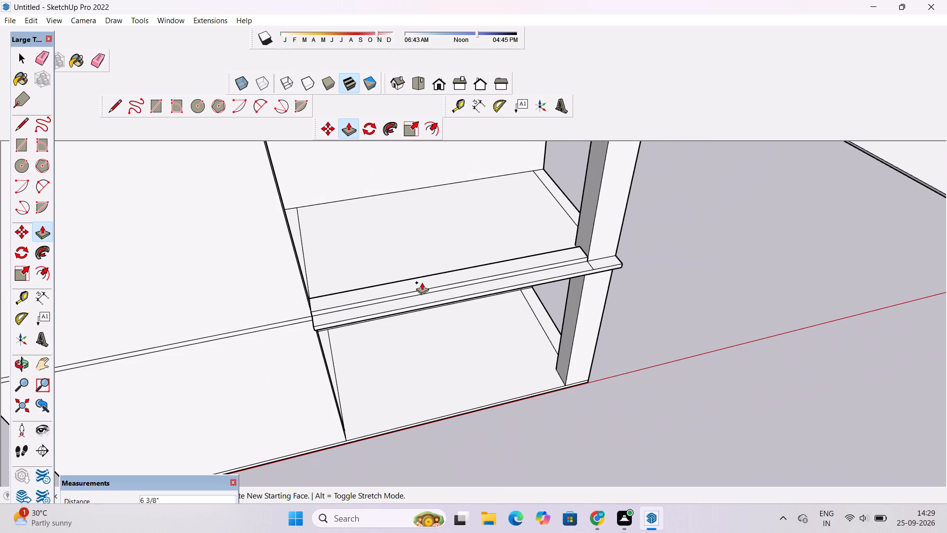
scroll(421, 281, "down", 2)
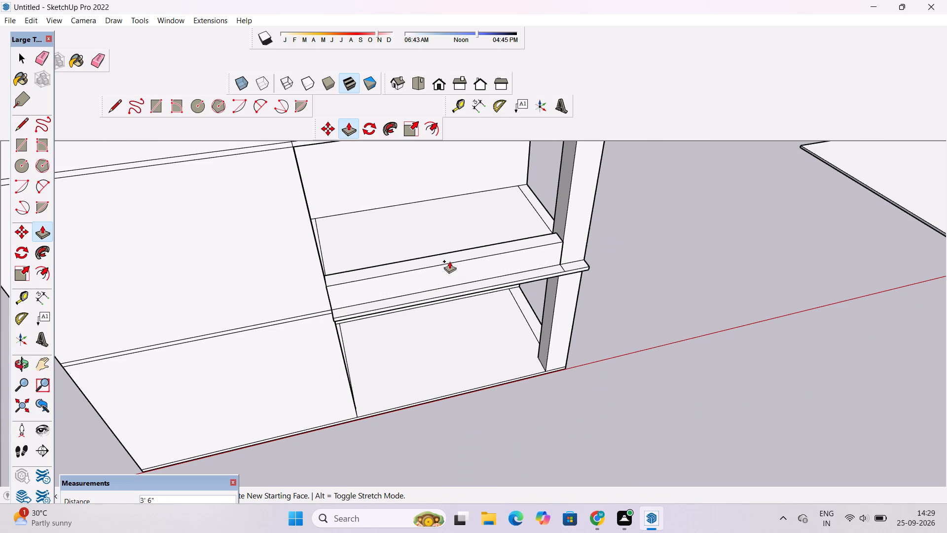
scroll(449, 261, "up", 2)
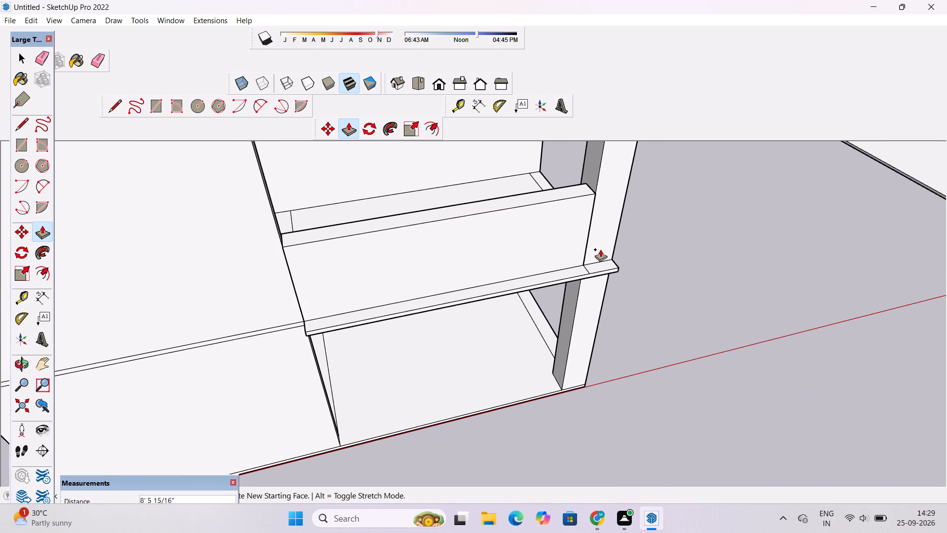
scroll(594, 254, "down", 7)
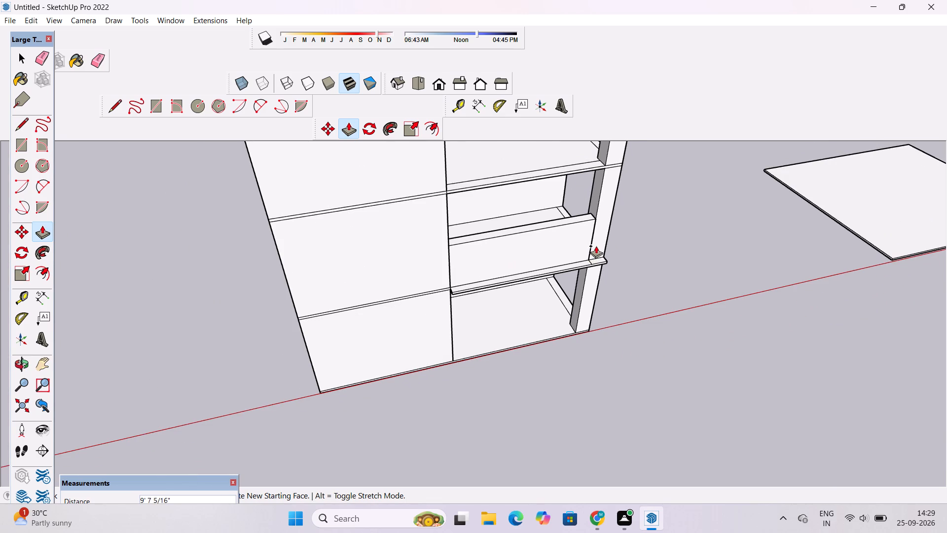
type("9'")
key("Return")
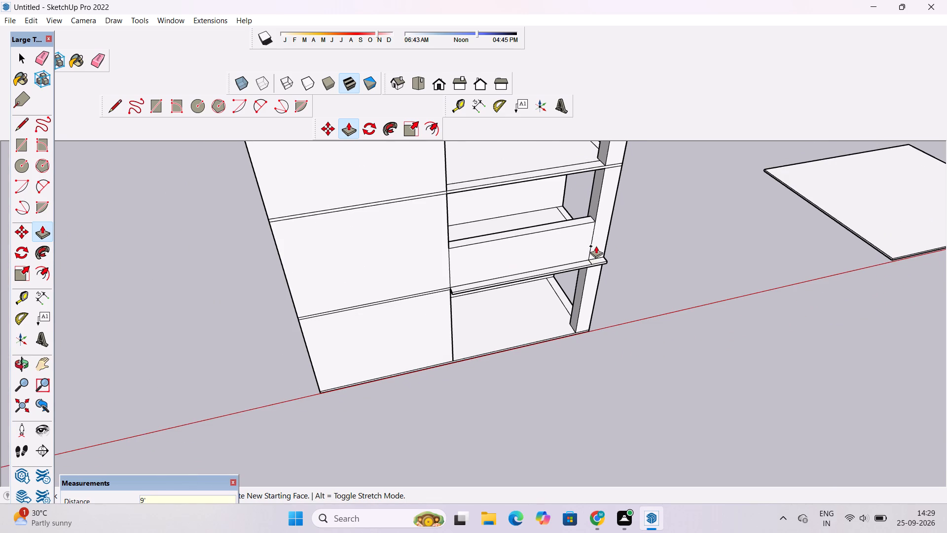
Examine the low wall and projecting ledge of the first-floor bay against the whole front facade, and clear the selection.
key("o")
scroll(582, 253, "down", 3)
left_click_drag(537, 280, 558, 231)
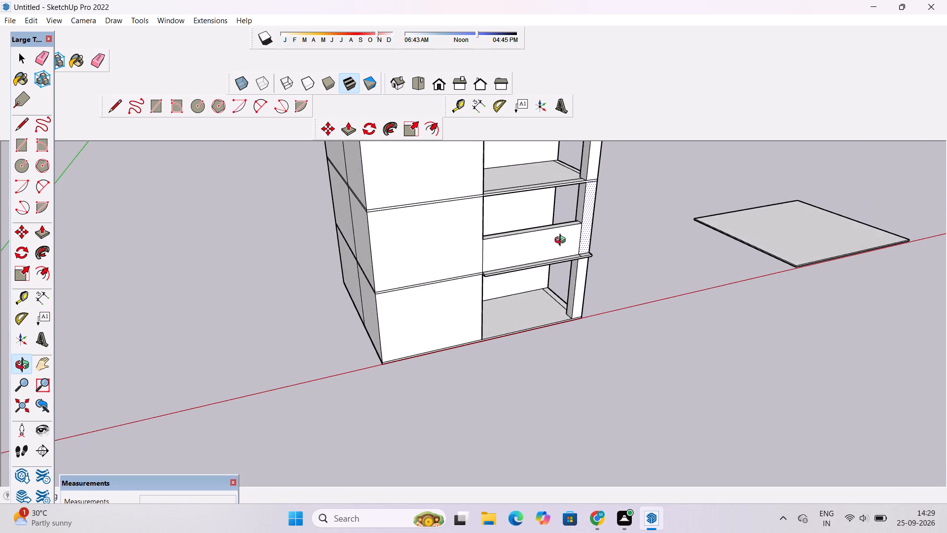
scroll(562, 241, "down", 2)
left_click_drag(569, 249, 567, 272, "shift")
left_click_drag(586, 269, 582, 219)
scroll(563, 222, "up", 1)
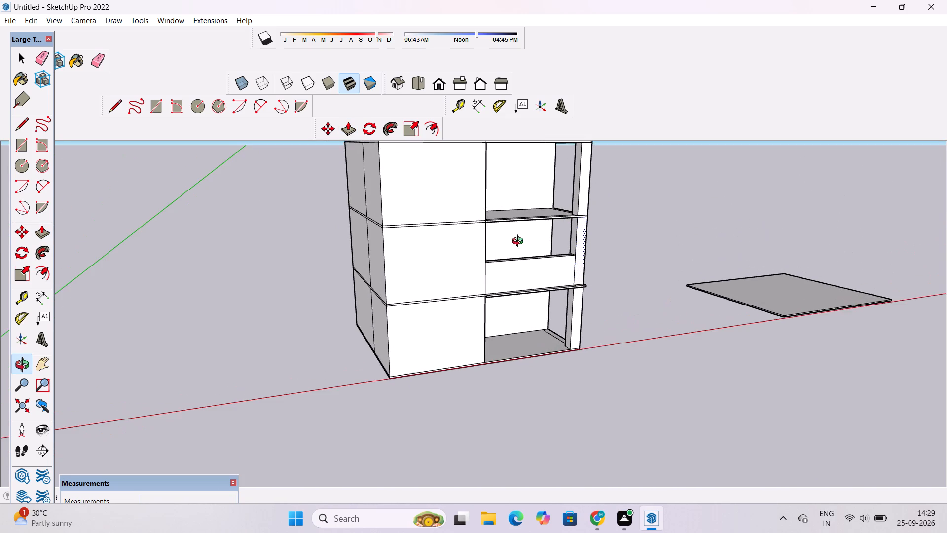
left_click_drag(520, 242, 609, 244)
scroll(605, 204, "up", 4)
scroll(598, 208, "down", 4)
left_click_drag(609, 211, 485, 202)
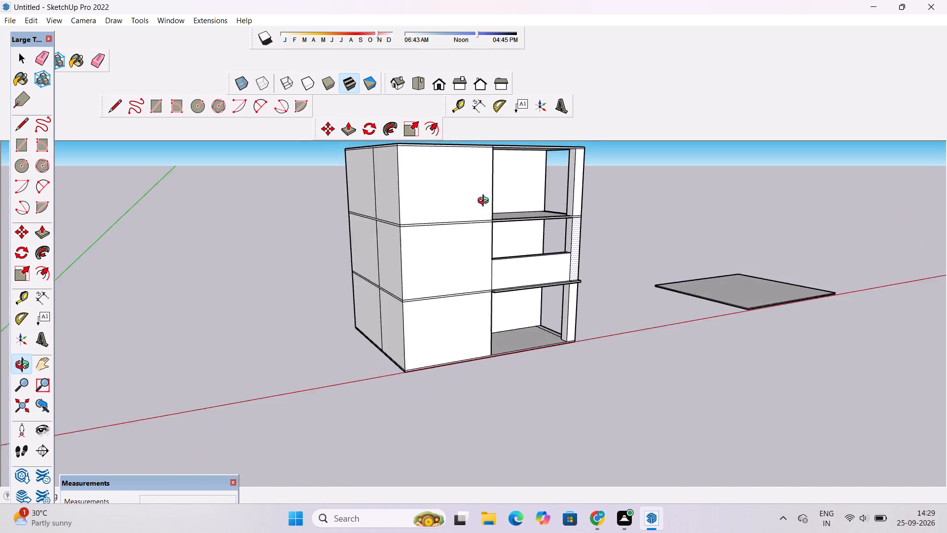
left_click_drag(485, 202, 480, 202)
scroll(461, 214, "down", 5)
left_click_drag(481, 228, 447, 241, "shift")
scroll(441, 252, "up", 1)
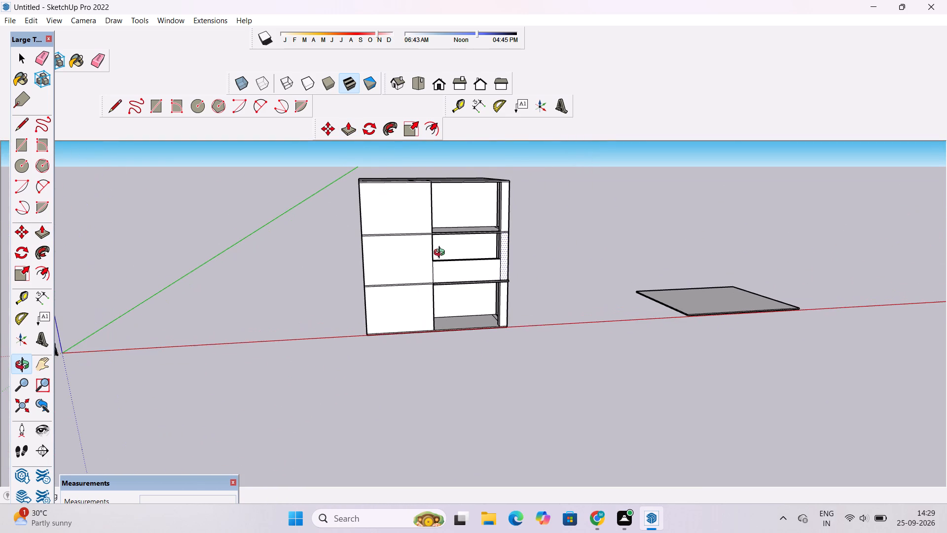
scroll(454, 259, "up", 2)
scroll(453, 260, "down", 2)
left_click_drag(459, 298, 379, 332, "shift")
scroll(382, 263, "up", 4)
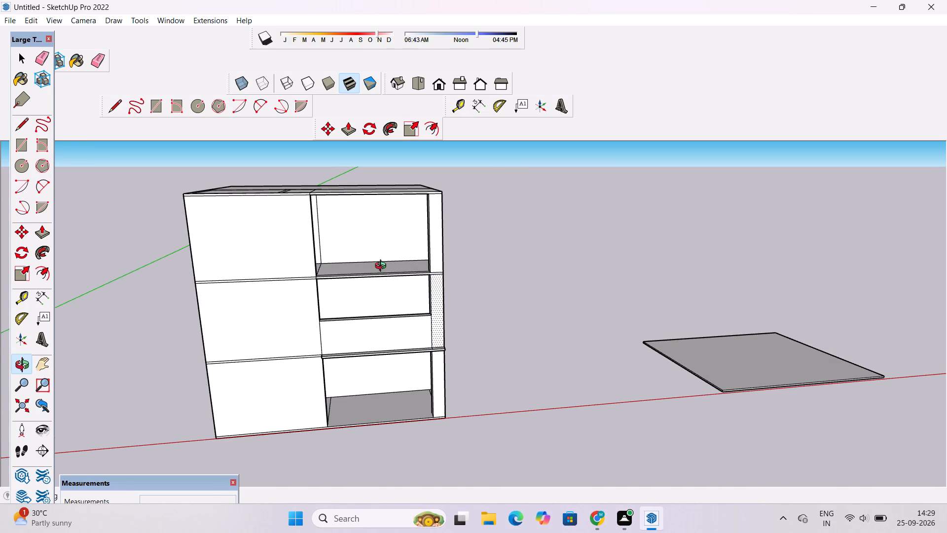
scroll(383, 267, "down", 3)
scroll(383, 302, "up", 7)
left_click_drag(394, 361, 404, 459)
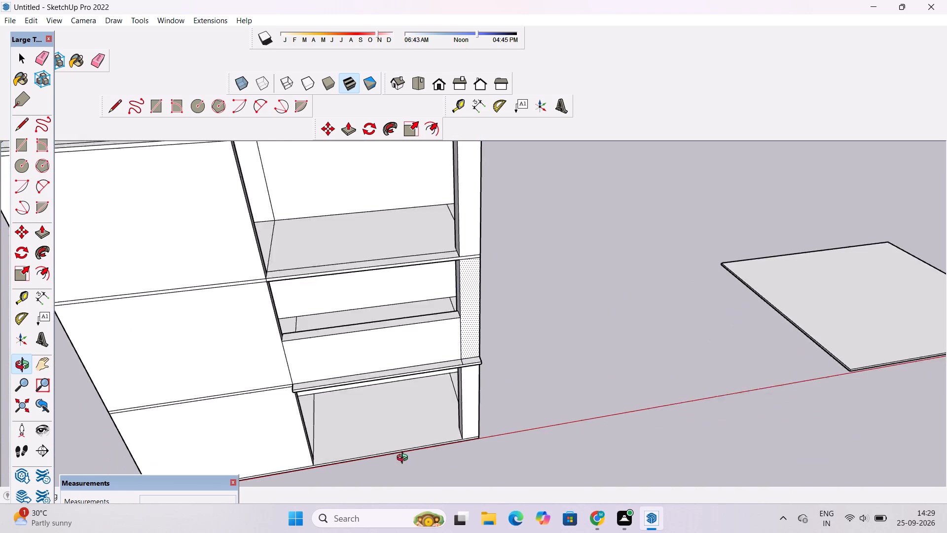
left_click_drag(404, 459, 405, 461)
scroll(419, 364, "up", 4)
left_click_drag(419, 364, 391, 386, "shift")
left_click_drag(492, 363, 463, 352)
key("space")
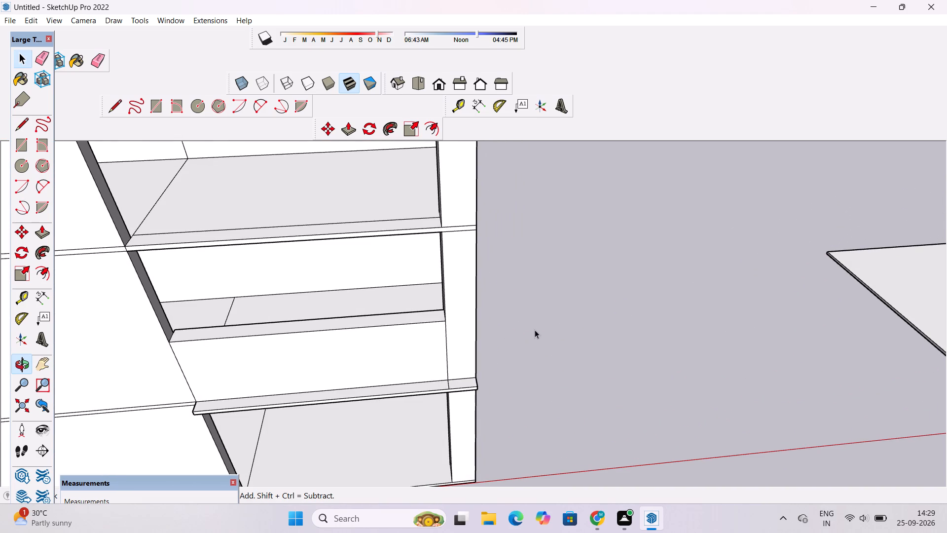
left_click(535, 330)
Examine the low wall's fit with the corner column and the neighbouring floors from the front and the outer corner.
key("o")
scroll(521, 336, "down", 5)
left_click_drag(470, 373, 469, 307)
left_click_drag(450, 327, 455, 337, "shift")
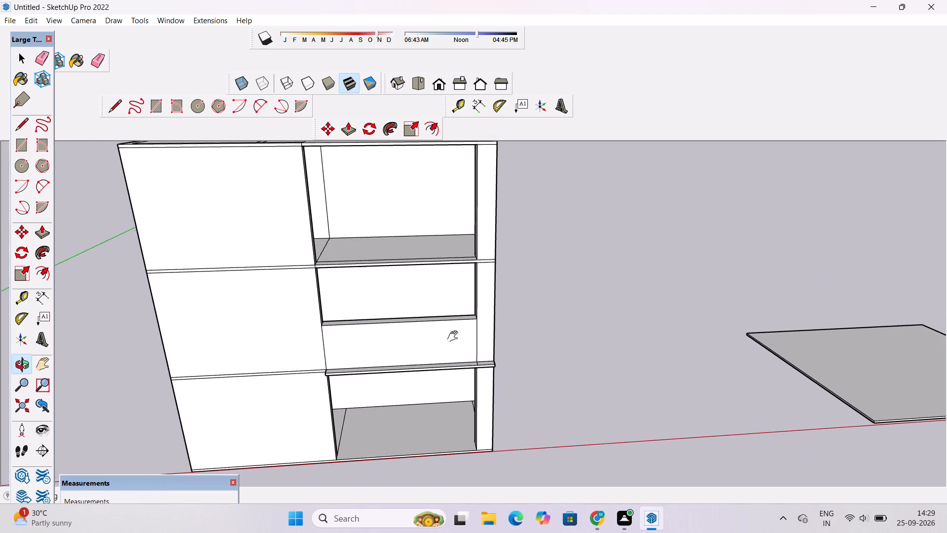
left_click_drag(455, 337, 457, 340, "shift")
scroll(459, 340, "down", 1)
left_click_drag(476, 355, 474, 336, "shift")
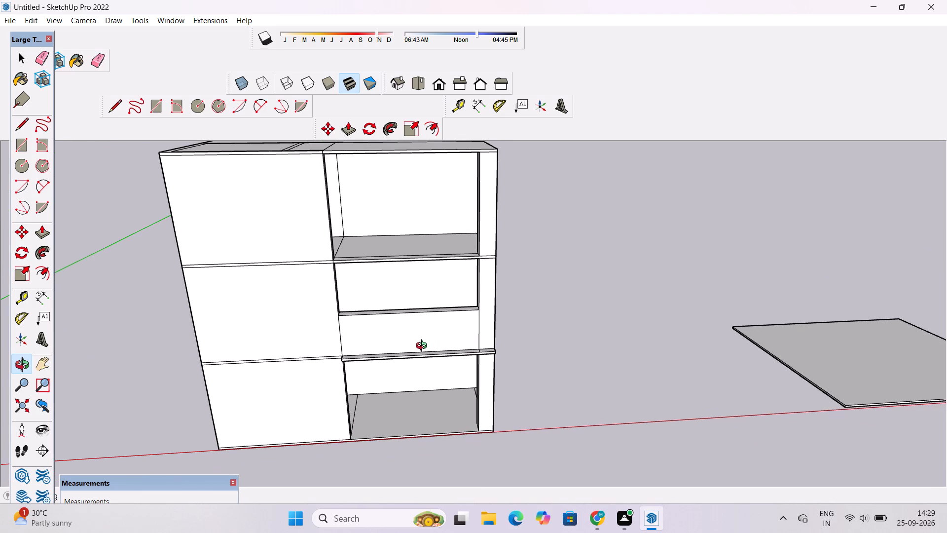
scroll(416, 348, "up", 3)
left_click_drag(601, 287, 441, 322)
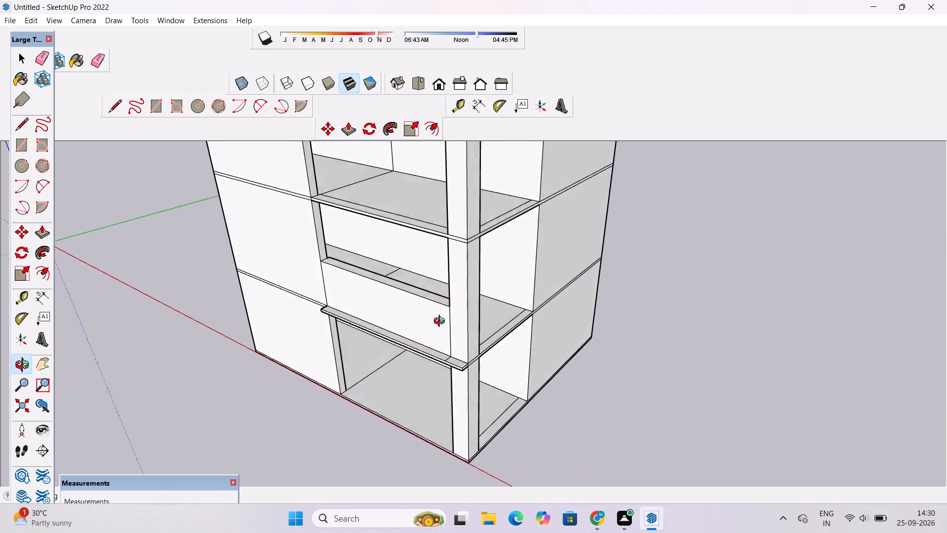
left_click_drag(441, 322, 570, 282)
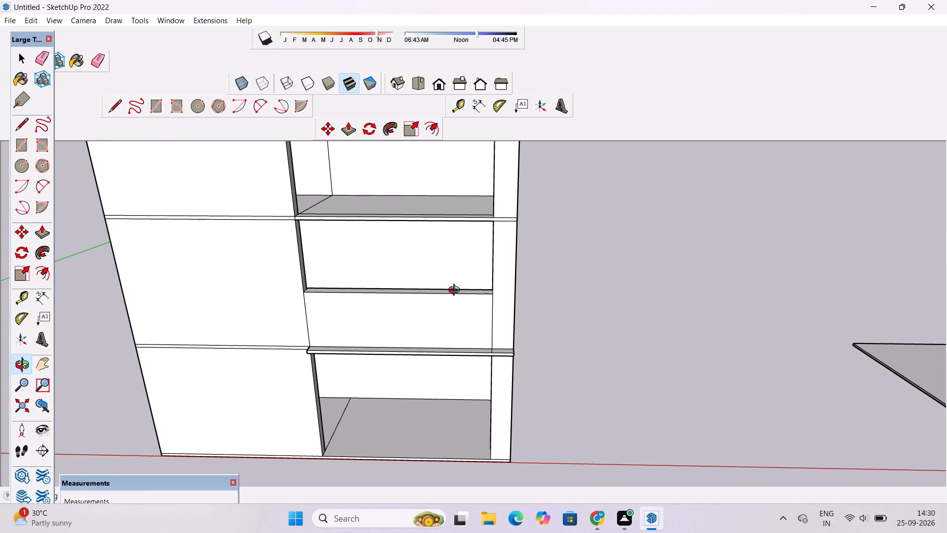
left_click_drag(450, 317, 480, 301)
left_click_drag(459, 310, 499, 286, "shift")
scroll(479, 275, "down", 4)
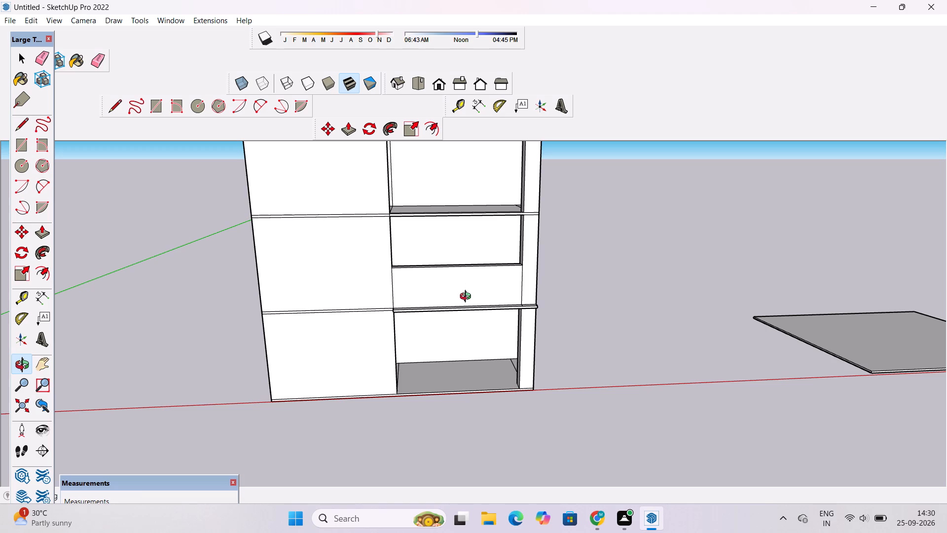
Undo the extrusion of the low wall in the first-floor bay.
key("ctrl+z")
Examine the first-floor bay with its projecting slab edge and the bays around it from above, the front and below.
left_click_drag(463, 290, 463, 308)
left_click_drag(463, 308, 466, 285)
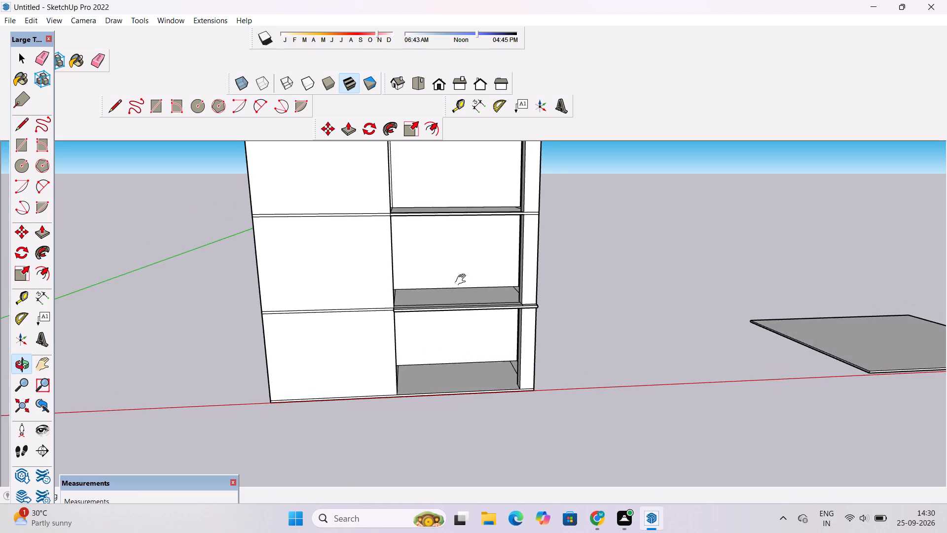
left_click_drag(463, 280, 463, 356, "shift")
left_click_drag(463, 357, 464, 302)
scroll(439, 329, "up", 2)
left_click_drag(425, 330, 400, 417)
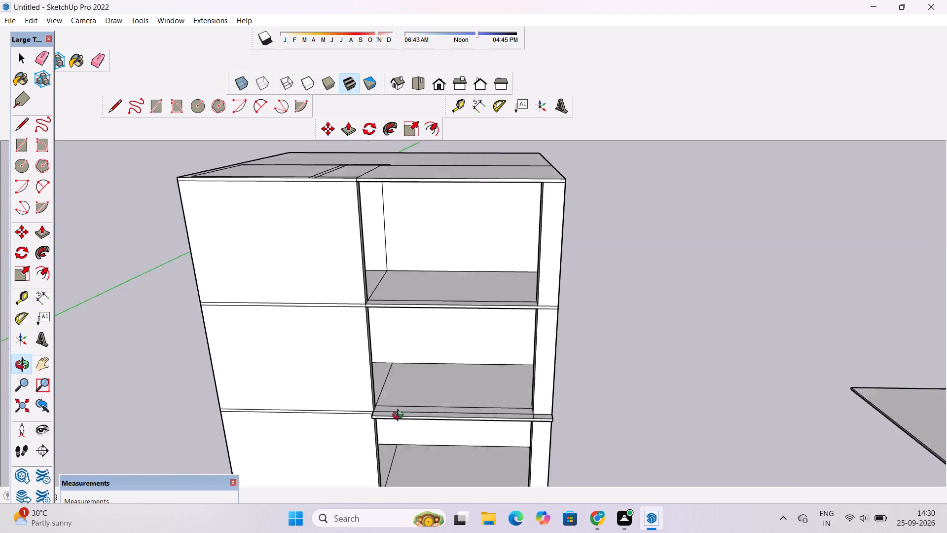
left_click_drag(400, 417, 464, 421)
left_click_drag(464, 421, 466, 349, "shift")
left_click_drag(452, 329, 449, 310, "shift")
left_click_drag(450, 329, 450, 251)
left_click_drag(450, 251, 441, 310, "shift")
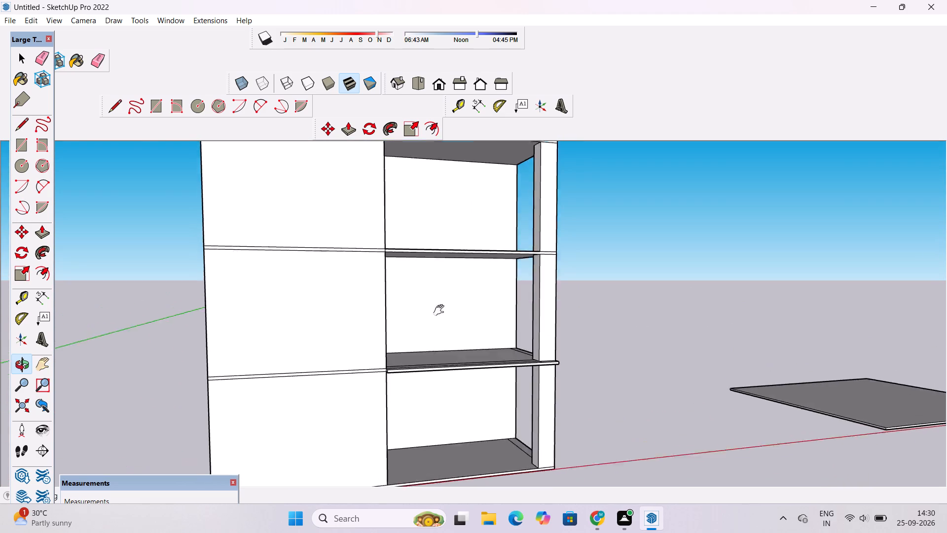
left_click_drag(441, 310, 442, 361, "shift")
left_click_drag(445, 363, 442, 342, "shift")
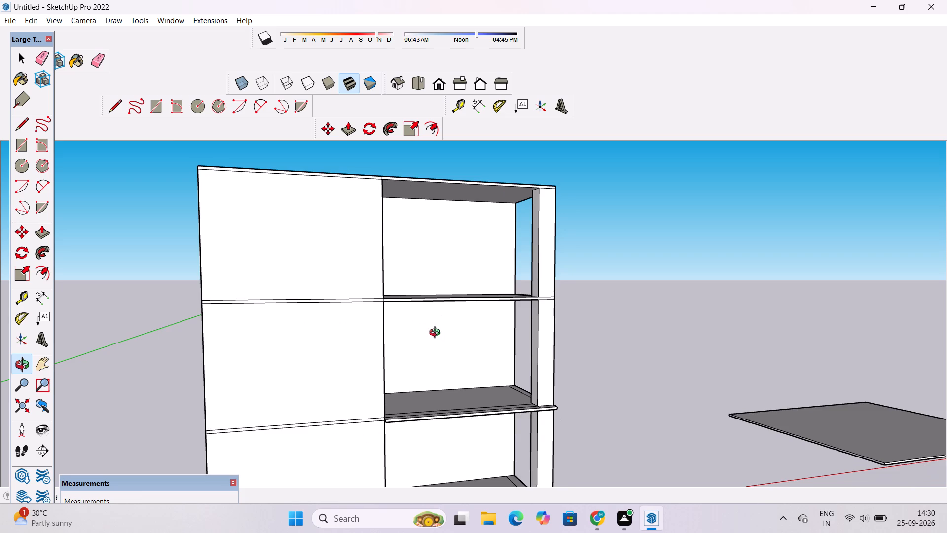
Examine the first-floor bay's back wall and projecting slab edge against the whole front facade from several heights and distances.
scroll(437, 334, "up", 1)
scroll(437, 334, "down", 1)
left_click_drag(432, 299, 430, 277, "shift")
left_click_drag(430, 296, 430, 325)
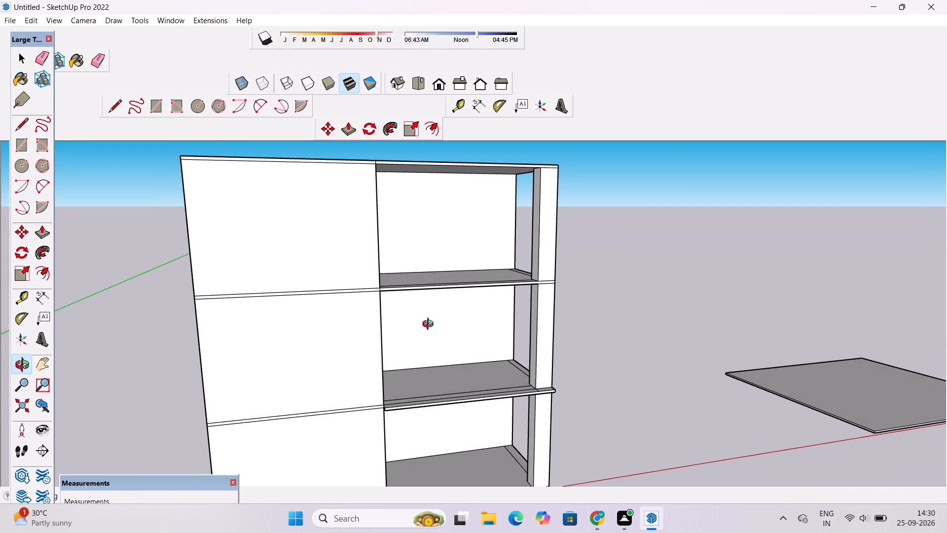
scroll(435, 316, "up", 1)
left_click_drag(436, 323, 428, 303, "shift")
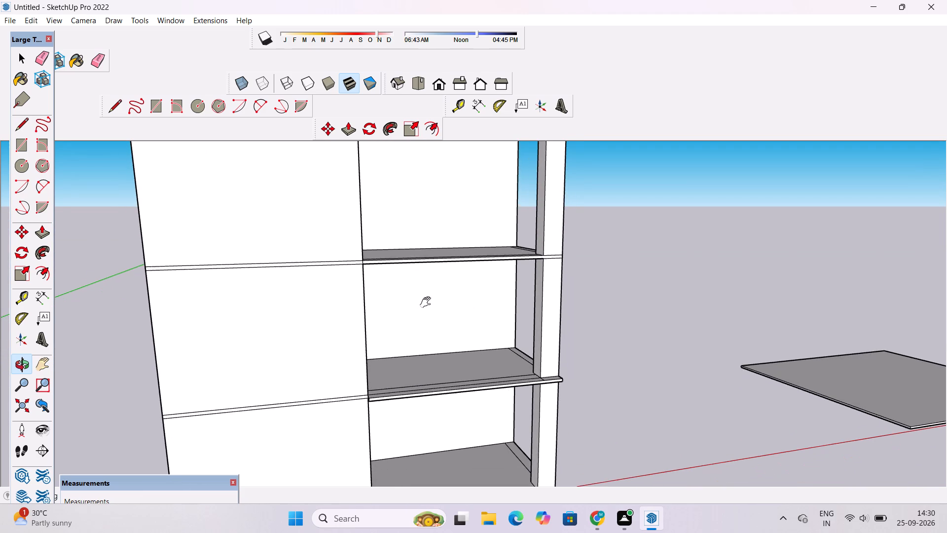
left_click_drag(442, 339, 422, 338)
scroll(416, 349, "up", 2)
left_click_drag(420, 364, 425, 343, "shift")
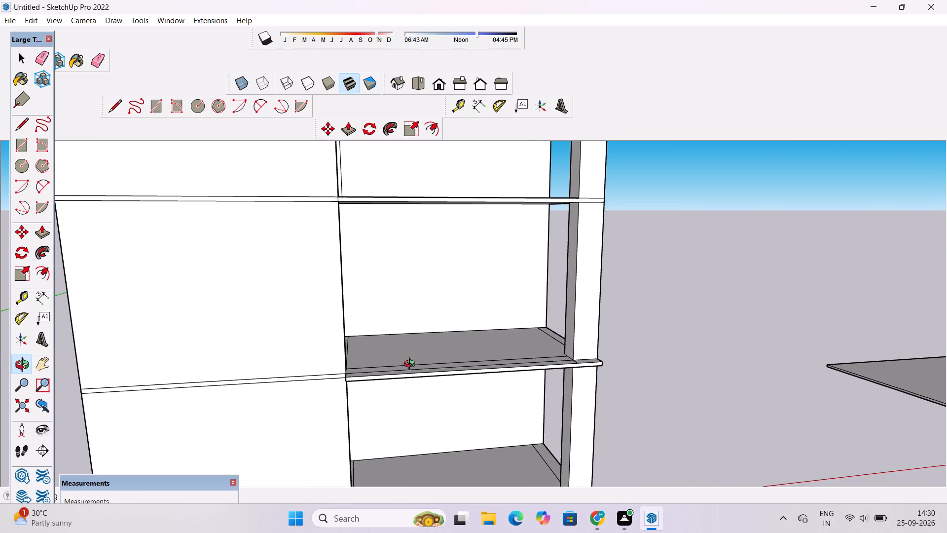
left_click_drag(412, 367, 440, 366)
scroll(453, 349, "up", 2)
scroll(423, 326, "down", 5)
left_click_drag(431, 325, 399, 316)
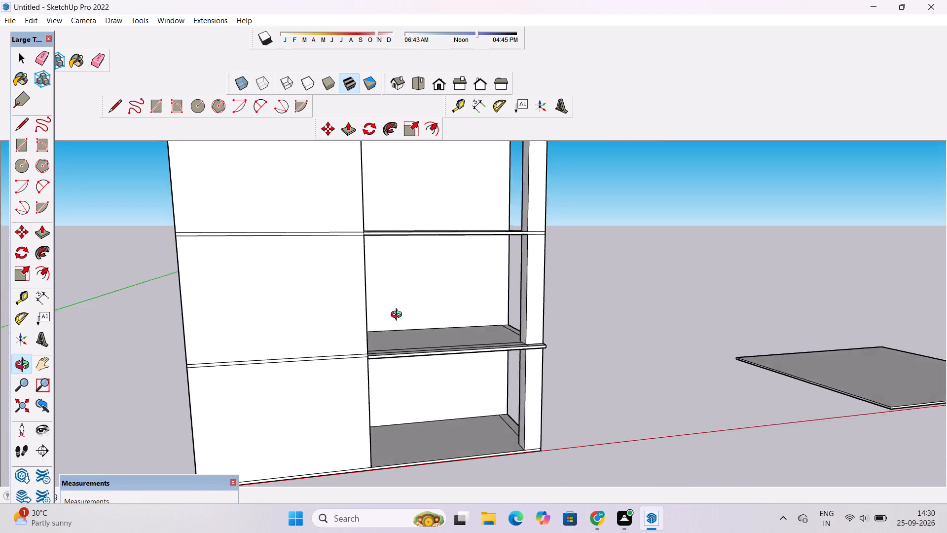
left_click_drag(399, 316, 330, 315)
scroll(332, 315, "down", 3)
left_click_drag(367, 360, 401, 374)
left_click_drag(401, 374, 436, 362)
left_click_drag(437, 364, 437, 347)
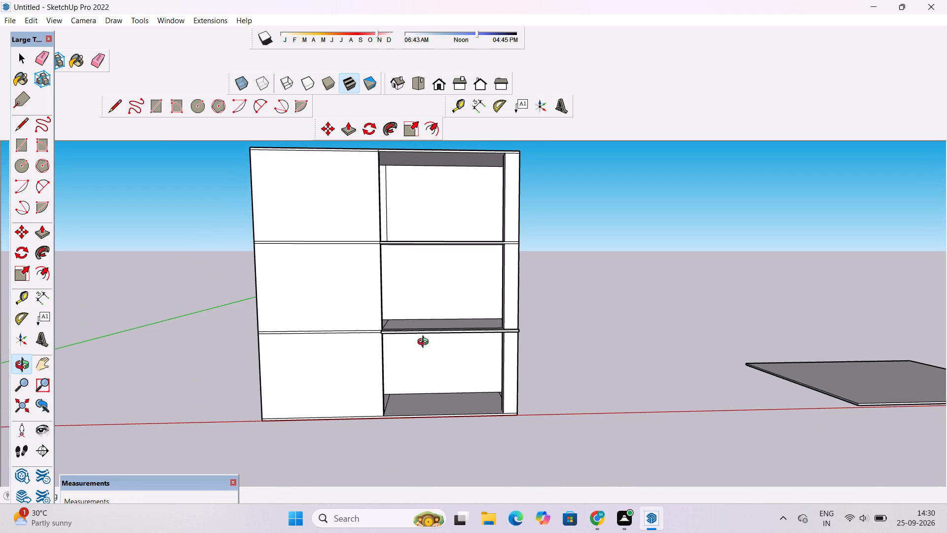
left_click_drag(404, 346, 427, 367)
left_click_drag(434, 334, 404, 342, "shift")
scroll(404, 343, "down", 3)
scroll(412, 331, "up", 2)
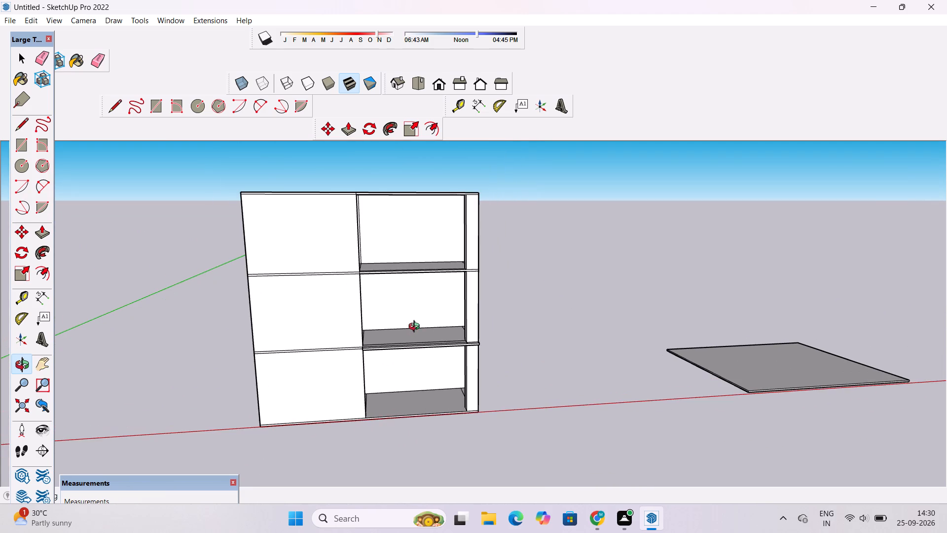
left_click_drag(420, 326, 424, 340, "shift")
left_click_drag(430, 367, 431, 351)
scroll(407, 339, "up", 3)
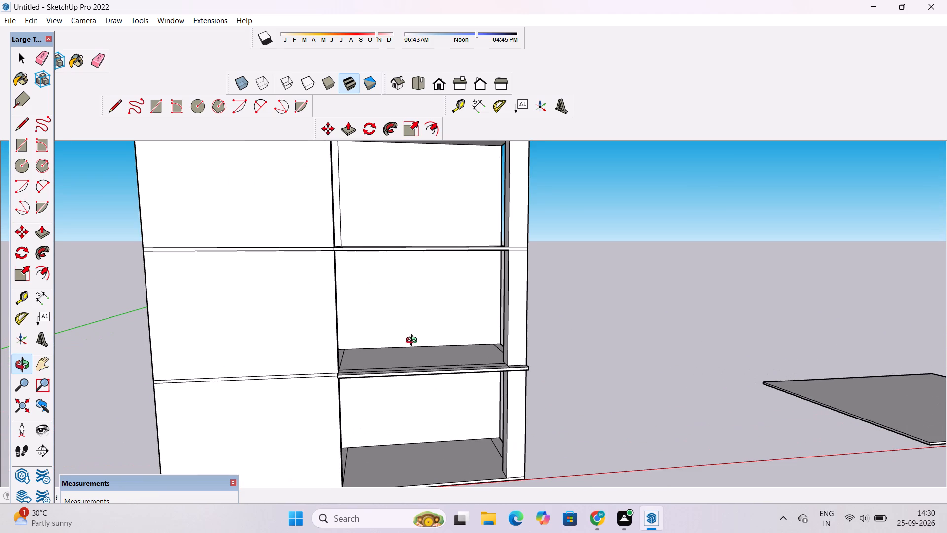
left_click_drag(414, 342, 408, 341)
scroll(402, 337, "up", 1)
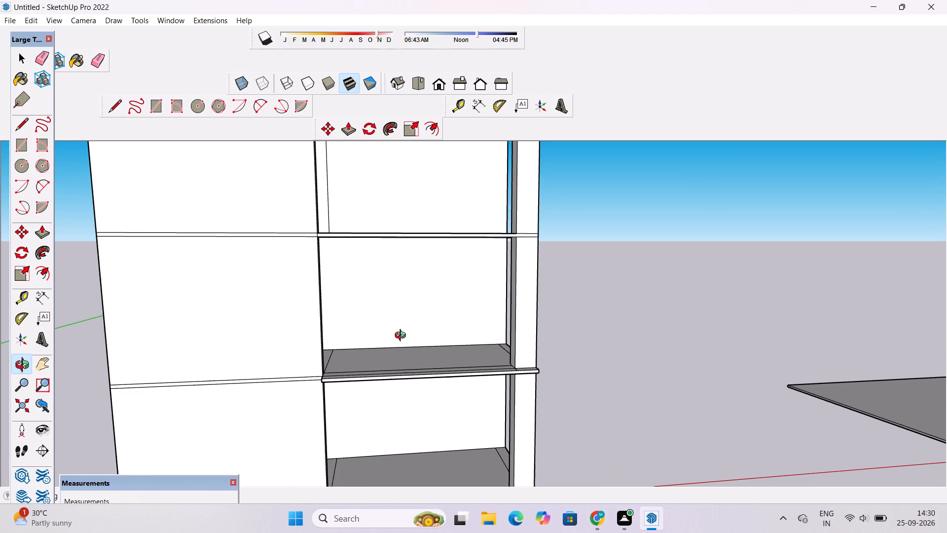
scroll(402, 337, "down", 2)
left_click(402, 337, "shift")
Draw a window rectangle about 18' 6" by 14' 9" on the back wall of the first-floor bay.
key("r")
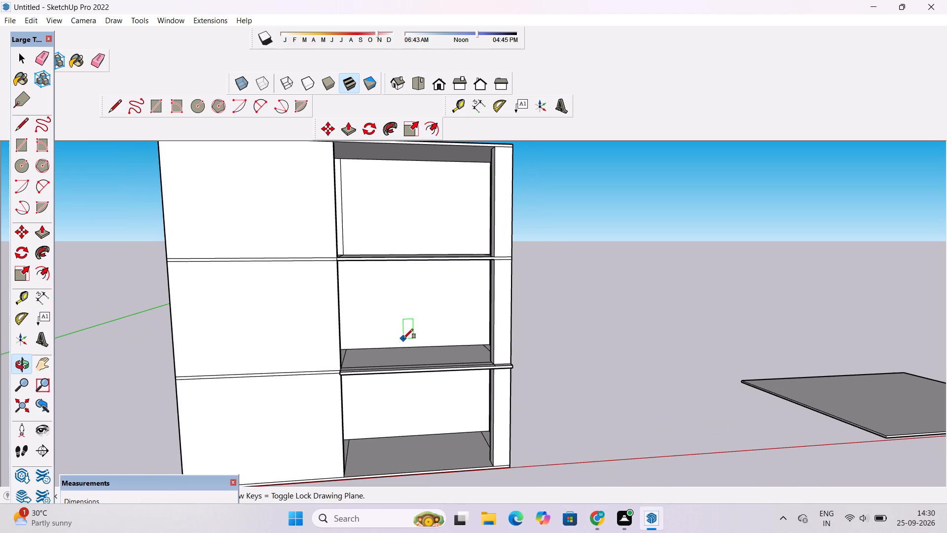
scroll(394, 339, "down", 1)
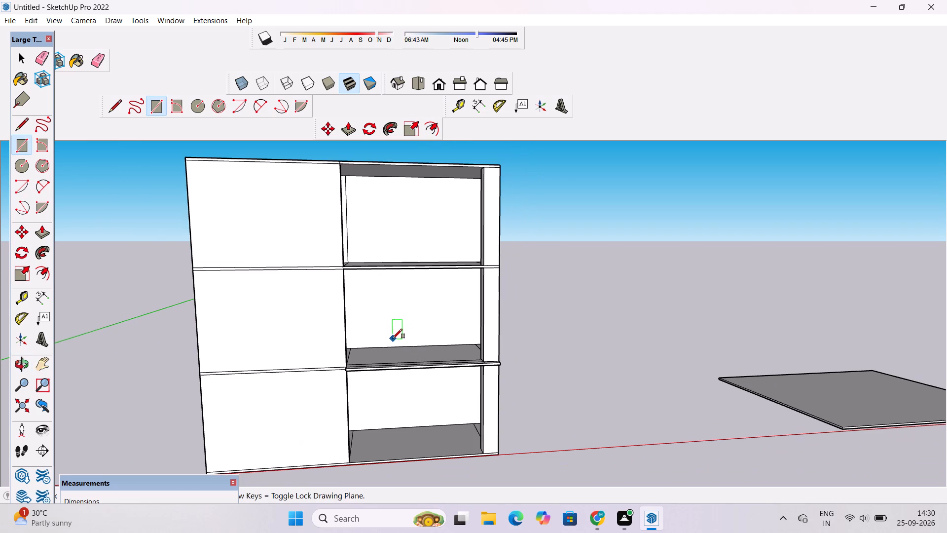
scroll(378, 335, "up", 3)
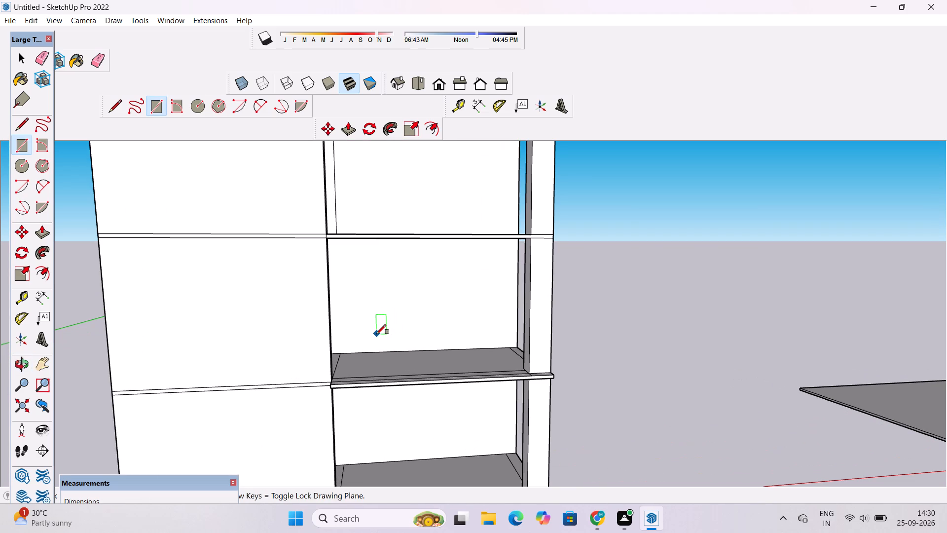
left_click(376, 339)
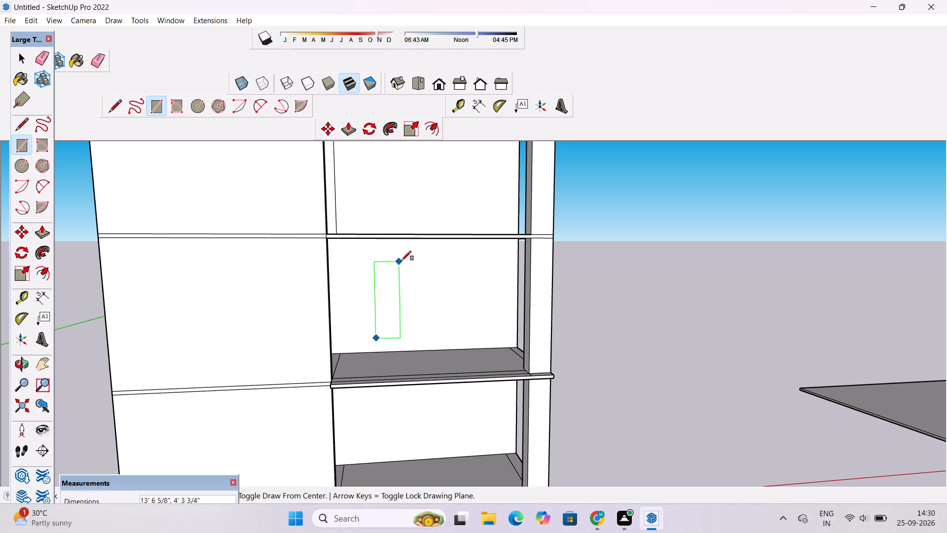
left_click(478, 254)
key("space")
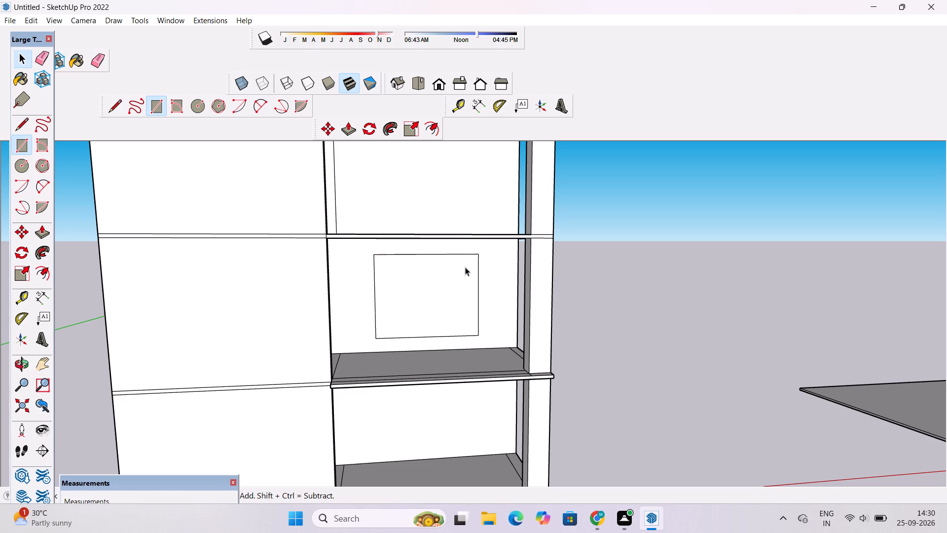
Offset the window rectangle's outline inward by about 11" to form a frame, and clear the selection.
type("of")
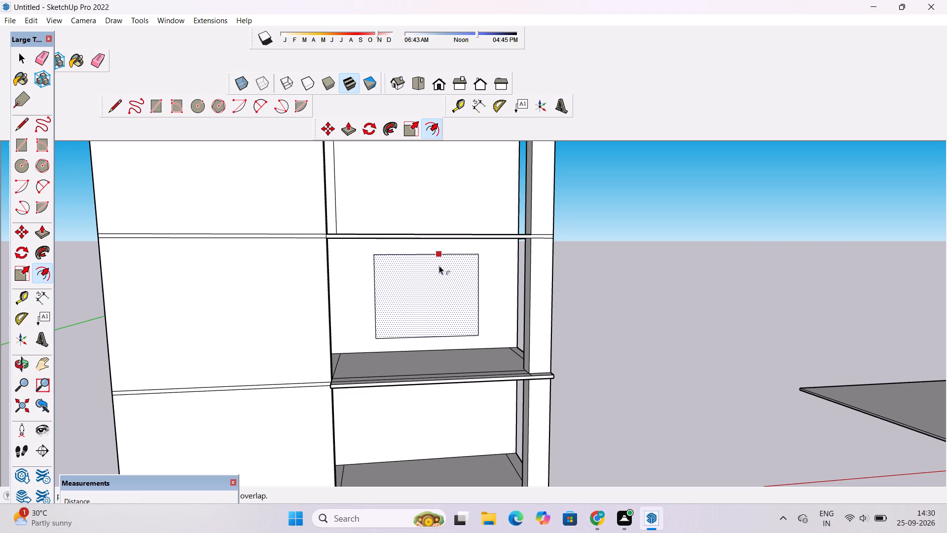
left_click(439, 266)
scroll(439, 267, "up", 2)
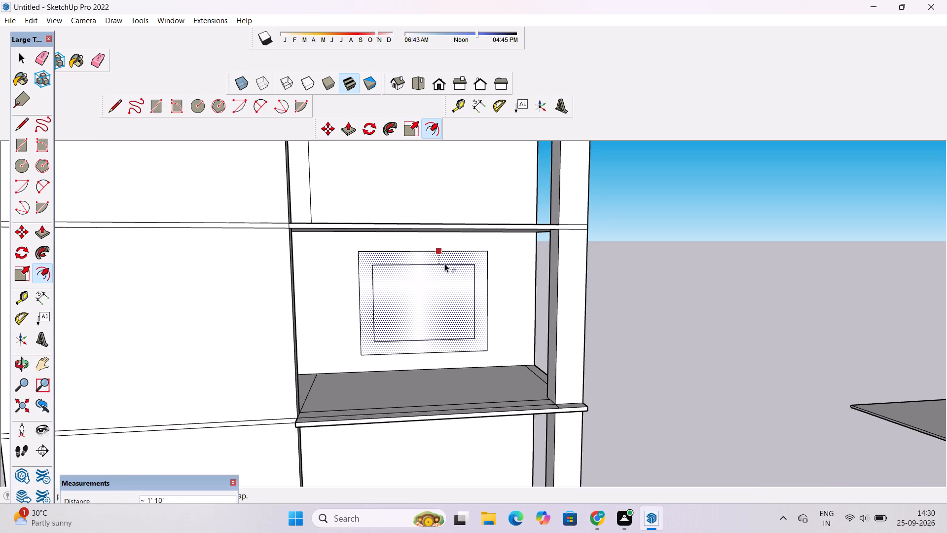
scroll(451, 258, "up", 1)
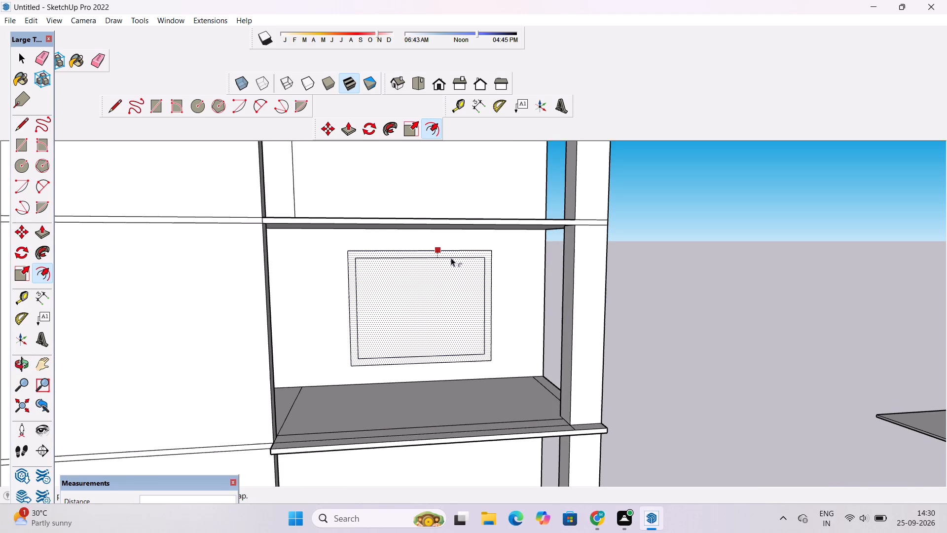
scroll(451, 258, "up", 1)
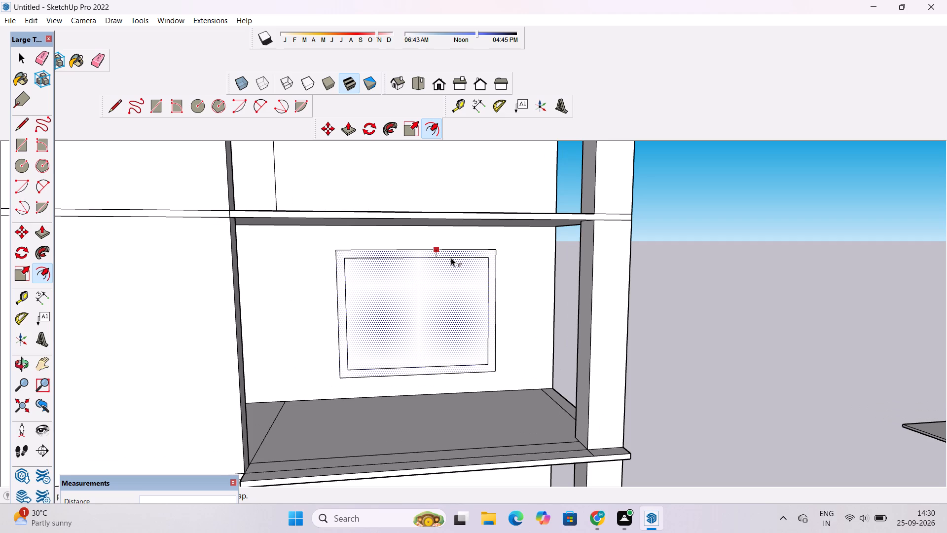
scroll(451, 258, "down", 1)
scroll(451, 258, "up", 1)
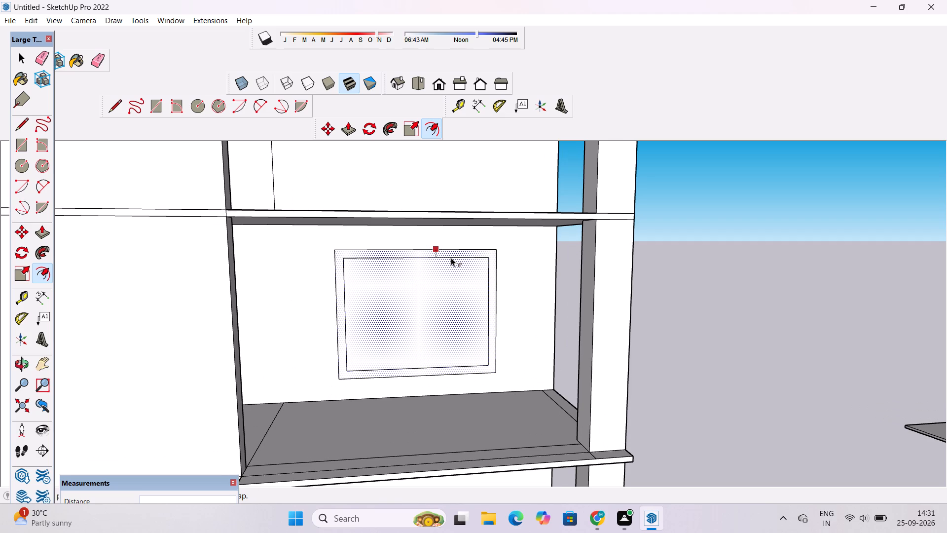
left_click(451, 258)
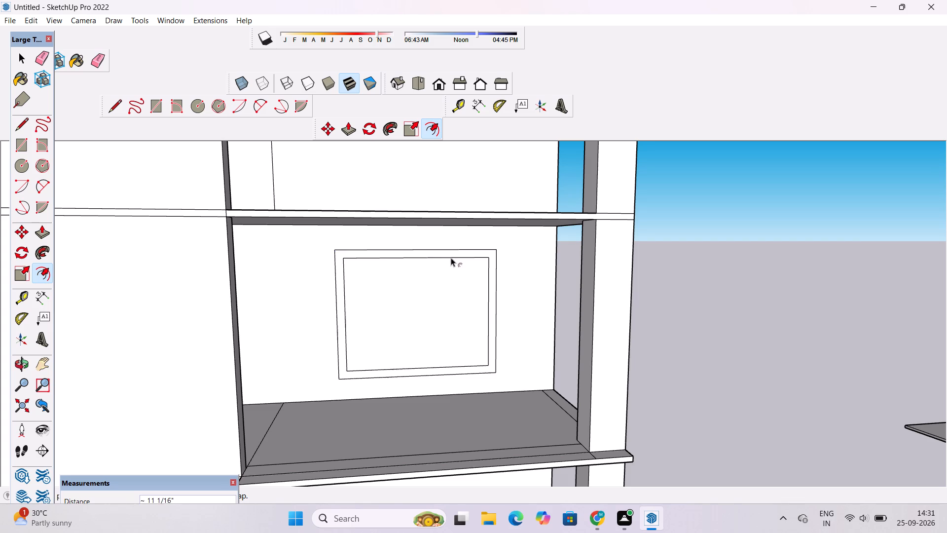
scroll(323, 328, "down", 8)
key("space")
scroll(340, 338, "down", 2)
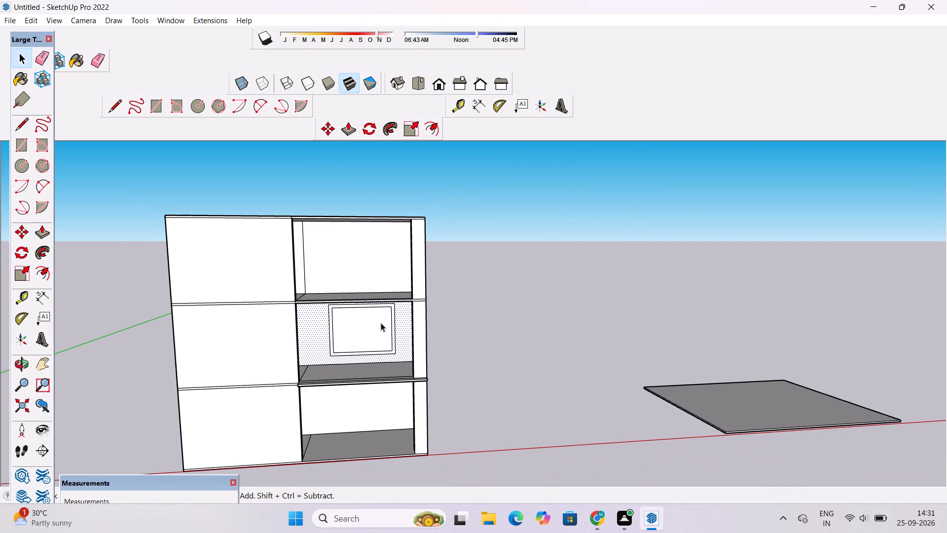
key("space")
left_click(591, 255)
Examine the first-floor window frame's corners and their alignment with the back wall of the top-floor bay.
scroll(509, 298, "up", 1)
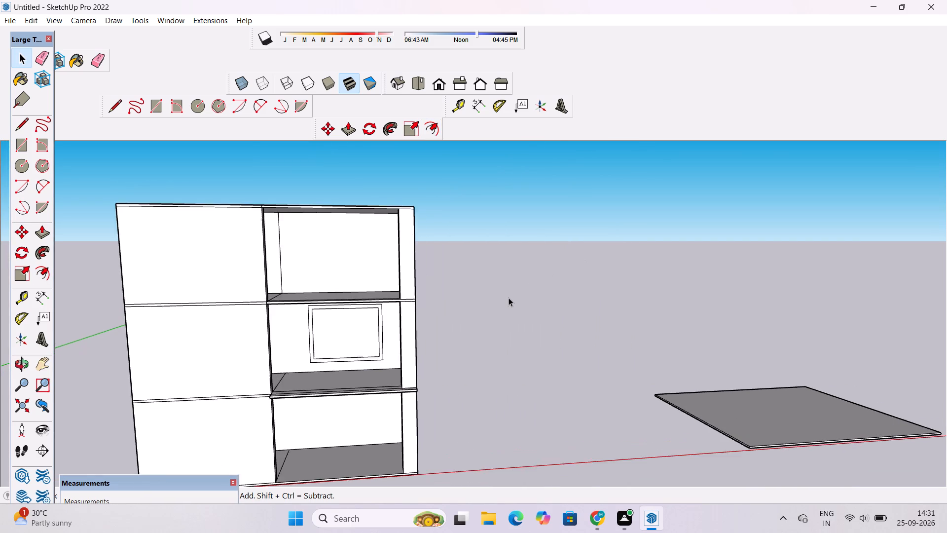
scroll(509, 298, "up", 3)
key("r")
scroll(236, 321, "down", 4)
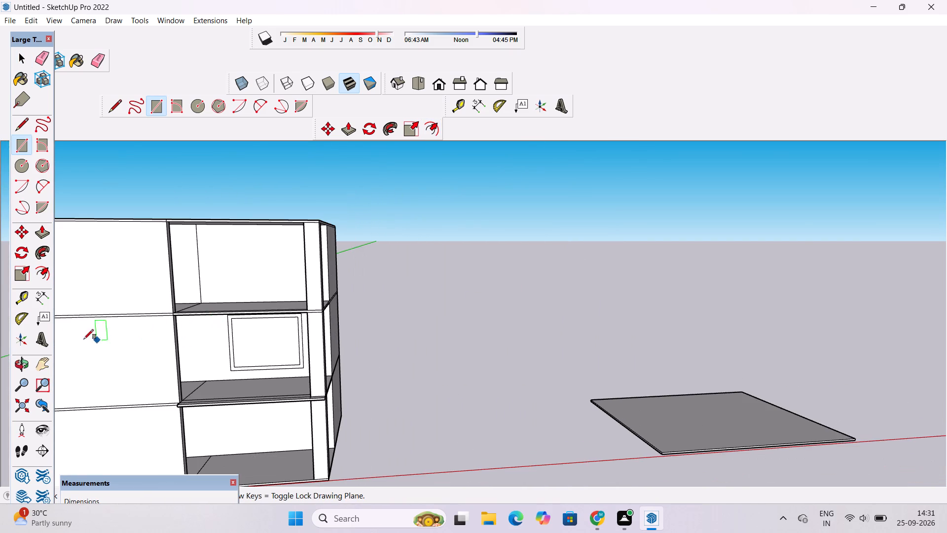
scroll(59, 339, "up", 7)
scroll(265, 296, "down", 1)
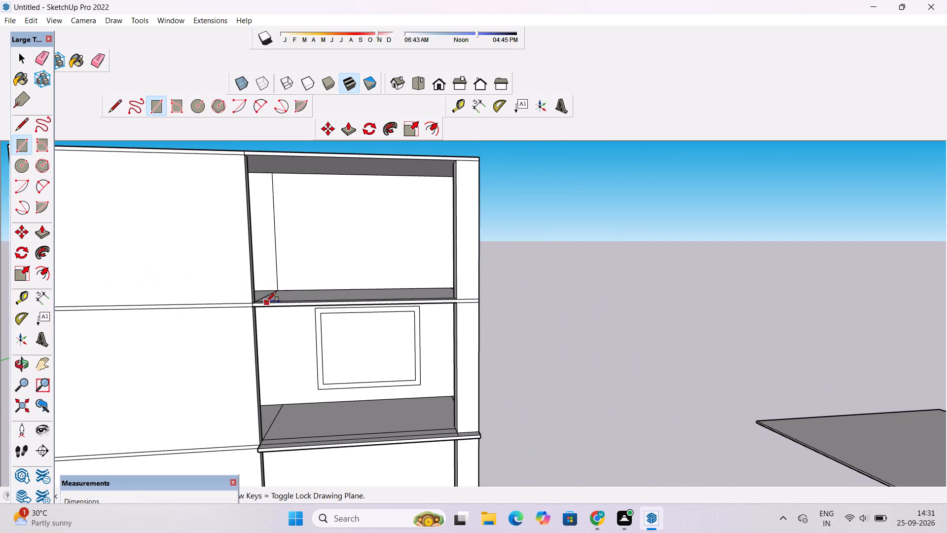
scroll(318, 283, "up", 2)
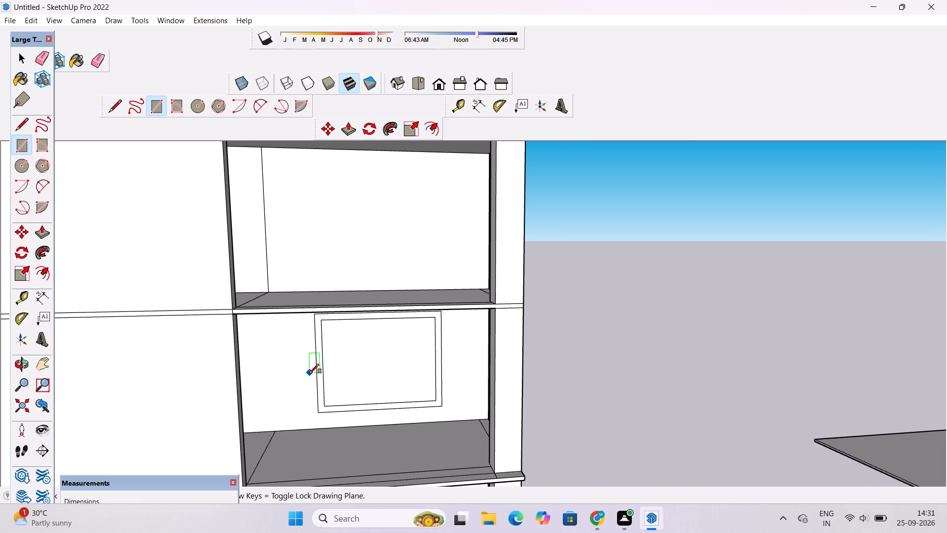
scroll(309, 374, "up", 8)
scroll(319, 241, "down", 2)
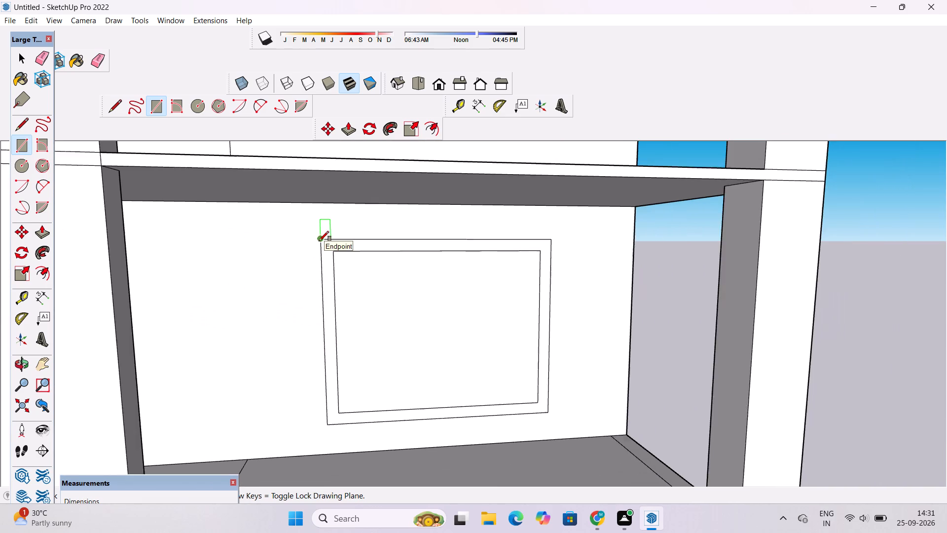
scroll(319, 241, "down", 7)
scroll(320, 207, "up", 9)
scroll(322, 196, "down", 20)
scroll(322, 196, "down", 1)
scroll(334, 177, "up", 10)
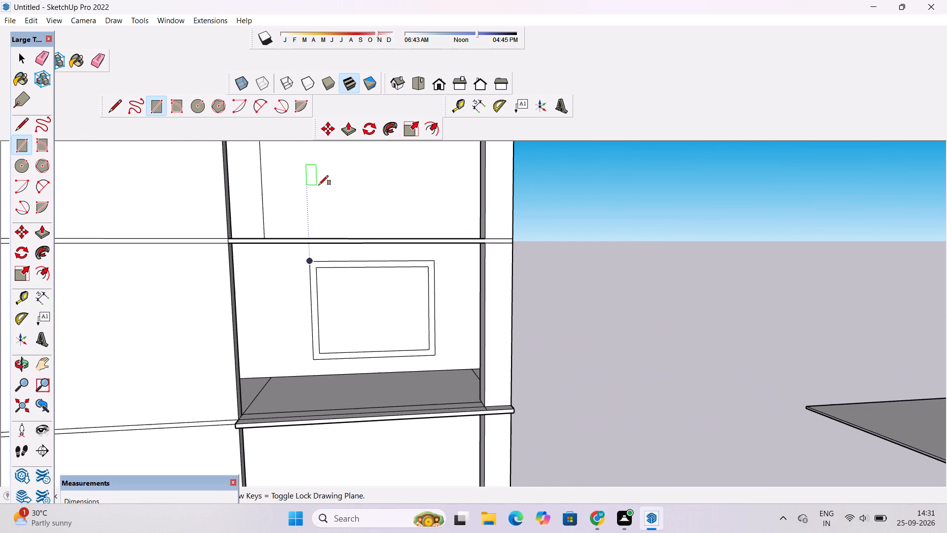
key("o")
left_click_drag(316, 188, 321, 216)
left_click_drag(322, 224, 354, 203, "shift")
left_click(354, 203, "shift")
left_click(361, 254, "shift")
left_click_drag(362, 297, 367, 263)
left_click_drag(366, 270, 366, 334)
left_click_drag(358, 342, 351, 357)
left_click(351, 357, "shift")
left_click_drag(351, 357, 351, 366)
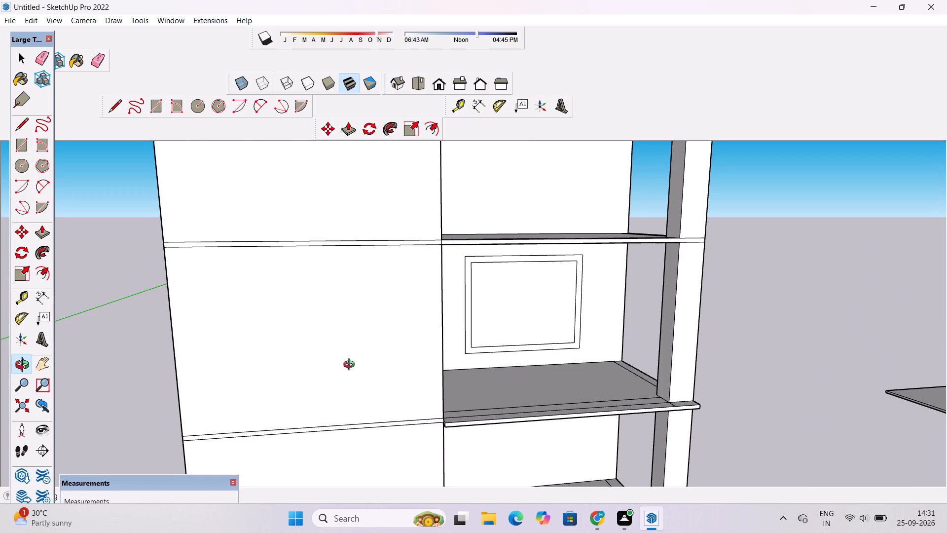
left_click_drag(351, 365, 353, 369)
left_click_drag(441, 329, 328, 329, "shift")
left_click_drag(374, 323, 365, 315)
left_click_drag(365, 315, 351, 365, "shift")
left_click_drag(367, 355, 366, 374)
left_click_drag(366, 374, 373, 380, "shift")
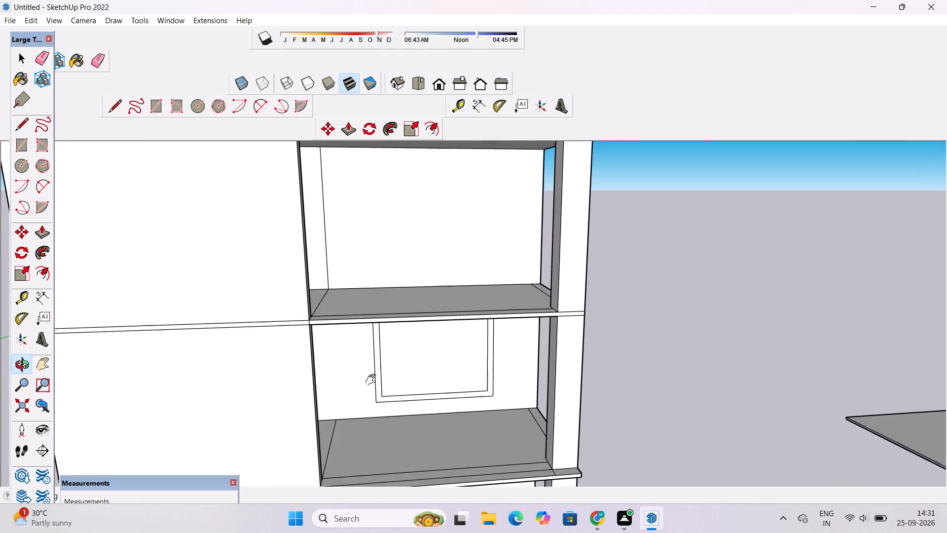
left_click_drag(373, 380, 375, 386, "shift")
left_click_drag(377, 383, 377, 369)
left_click_drag(373, 353, 370, 330, "shift")
left_click_drag(376, 330, 376, 315)
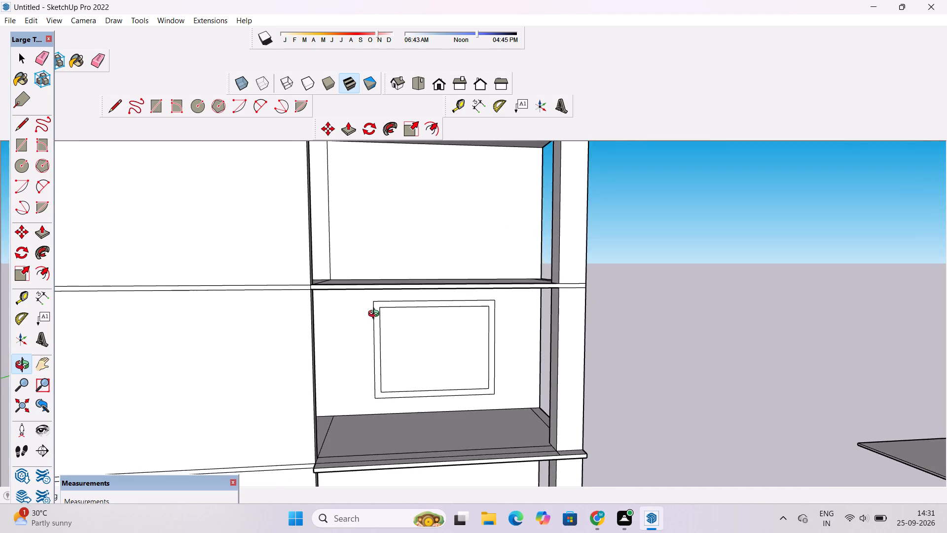
left_click_drag(376, 315, 374, 343)
left_click_drag(374, 343, 371, 352)
Draw a window rectangle on the top-floor bay's back wall, starting in line with the first-floor frame's side edge.
key("r")
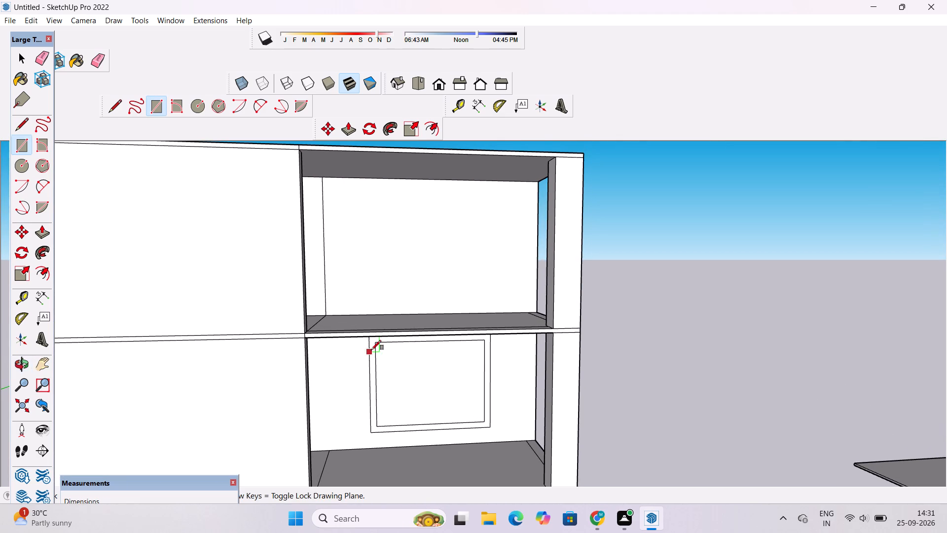
left_click(370, 287)
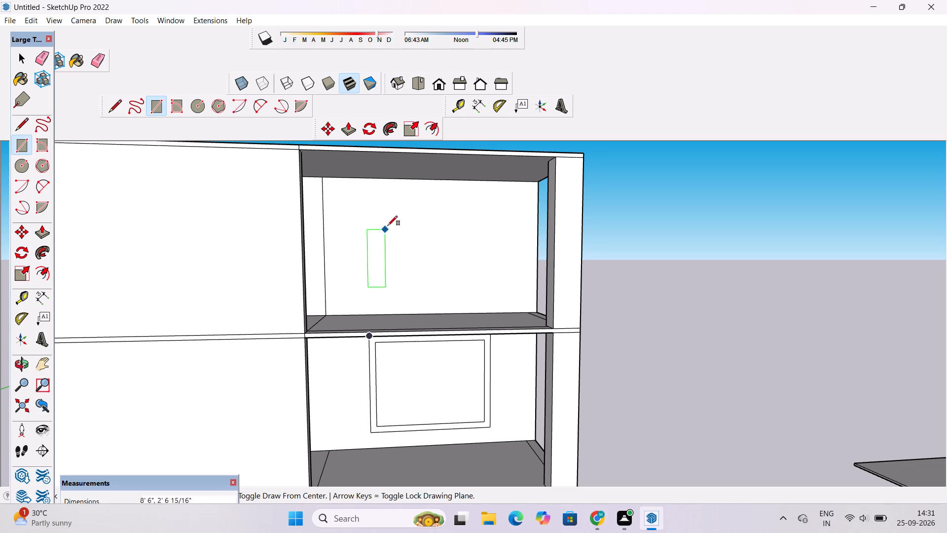
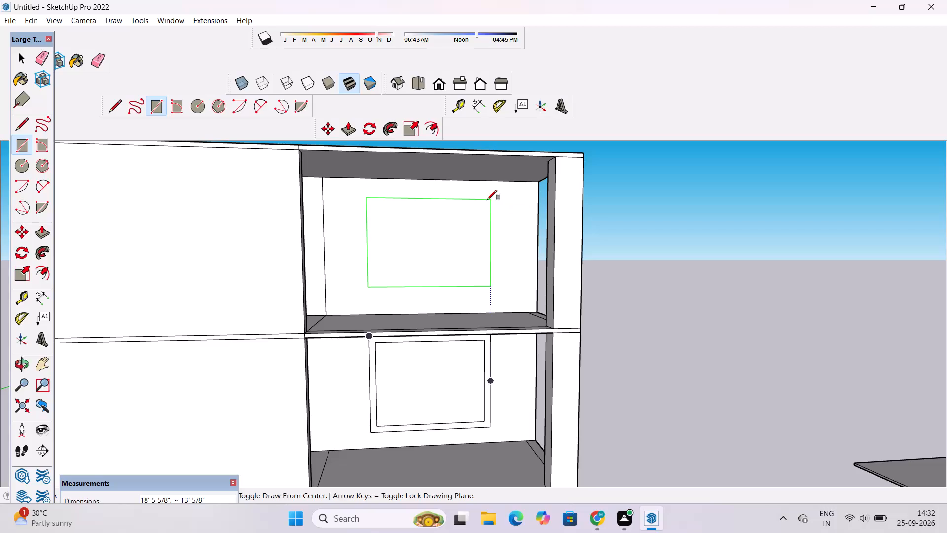
Complete the top-floor bay's window rectangle at about 18' 6" by 12' 8", ending in line with the first-floor frame's other side edge.
scroll(487, 200, "down", 1)
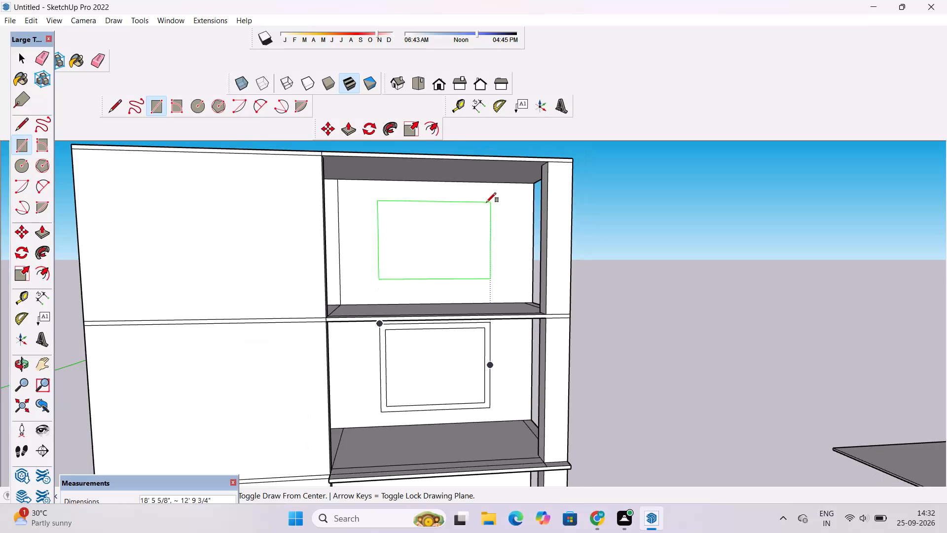
scroll(486, 202, "up", 2)
left_click(486, 202)
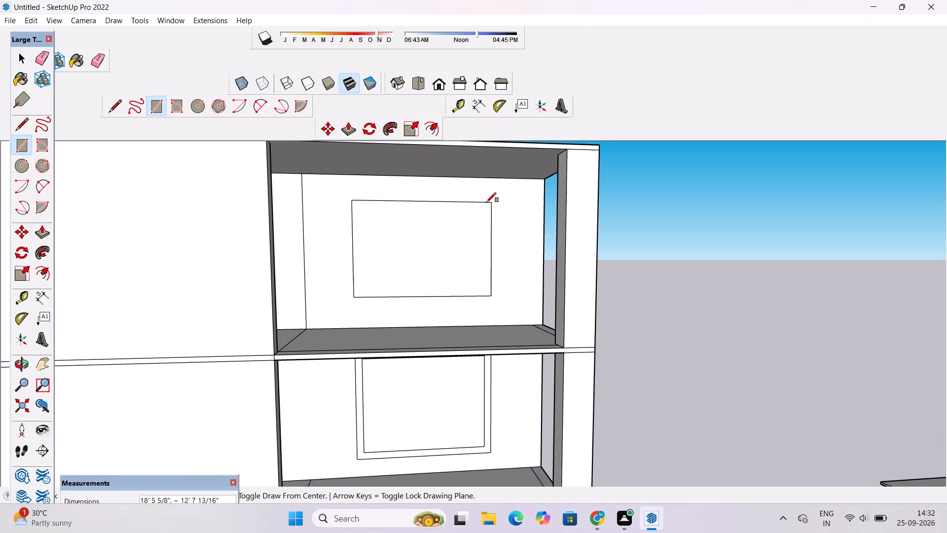
key("space")
Examine the top-floor window rectangle's placement on the back wall relative to the framed first-floor window below.
type("o")
scroll(486, 202, "down", 5)
left_click_drag(558, 256, 508, 214)
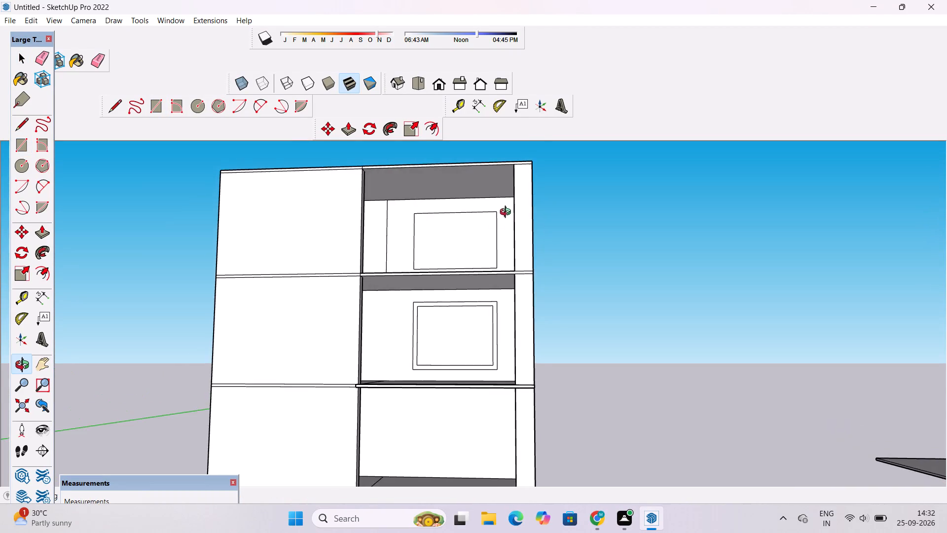
scroll(465, 256, "up", 2)
left_click_drag(465, 264, 473, 293)
scroll(473, 293, "down", 4)
left_click_drag(473, 293, 484, 299)
left_click_drag(484, 306, 488, 320)
left_click_drag(481, 323, 495, 316)
left_click_drag(494, 319, 502, 304)
left_click_drag(487, 304, 489, 317)
scroll(462, 286, "up", 1)
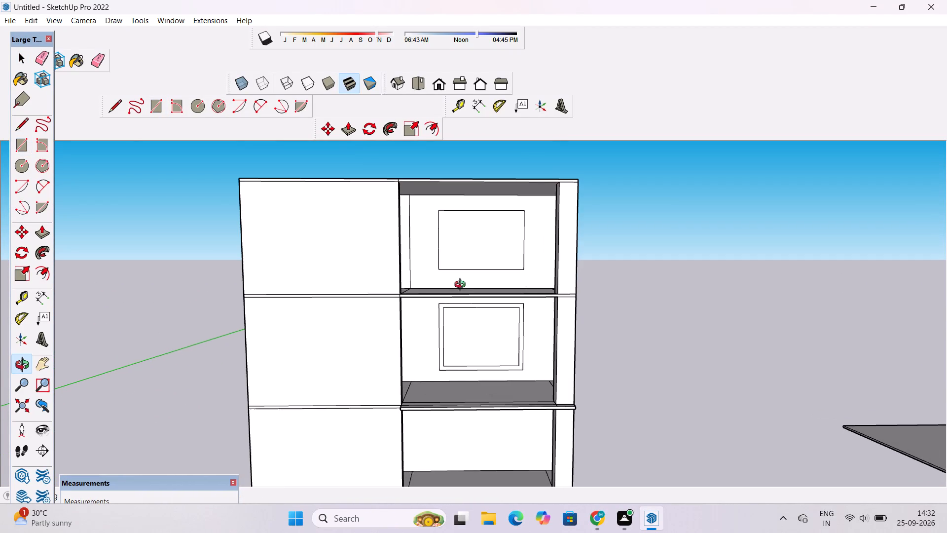
left_click_drag(459, 283, 454, 298, "shift")
left_click_drag(456, 319, 482, 299)
left_click_drag(482, 299, 471, 311)
left_click(468, 305, "shift")
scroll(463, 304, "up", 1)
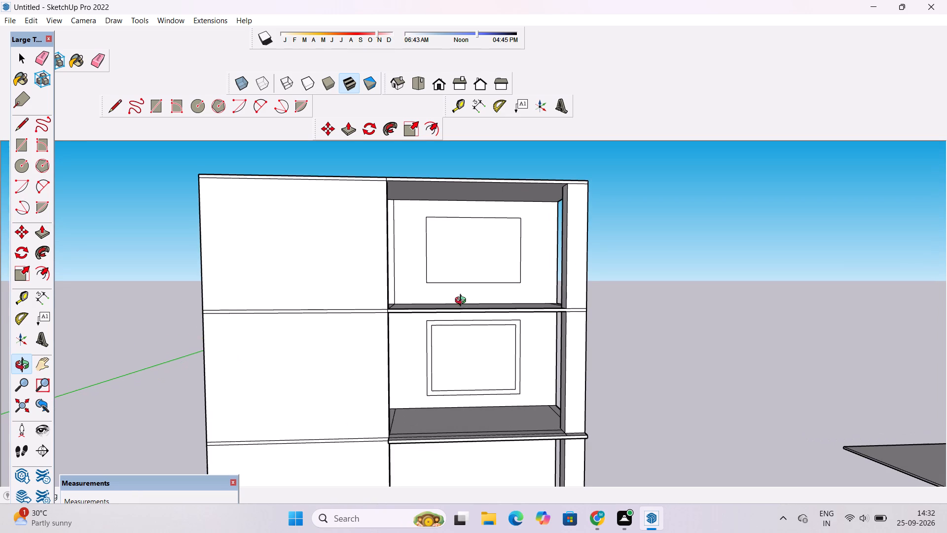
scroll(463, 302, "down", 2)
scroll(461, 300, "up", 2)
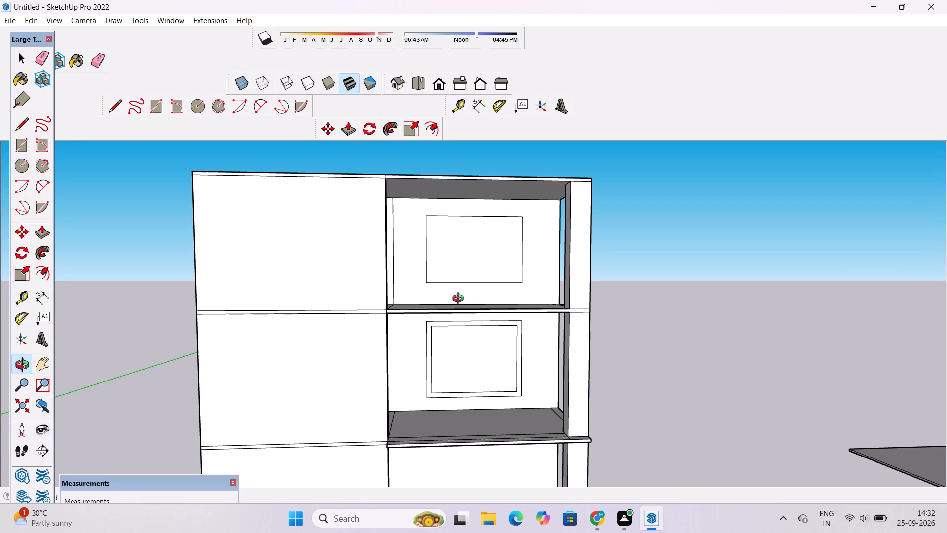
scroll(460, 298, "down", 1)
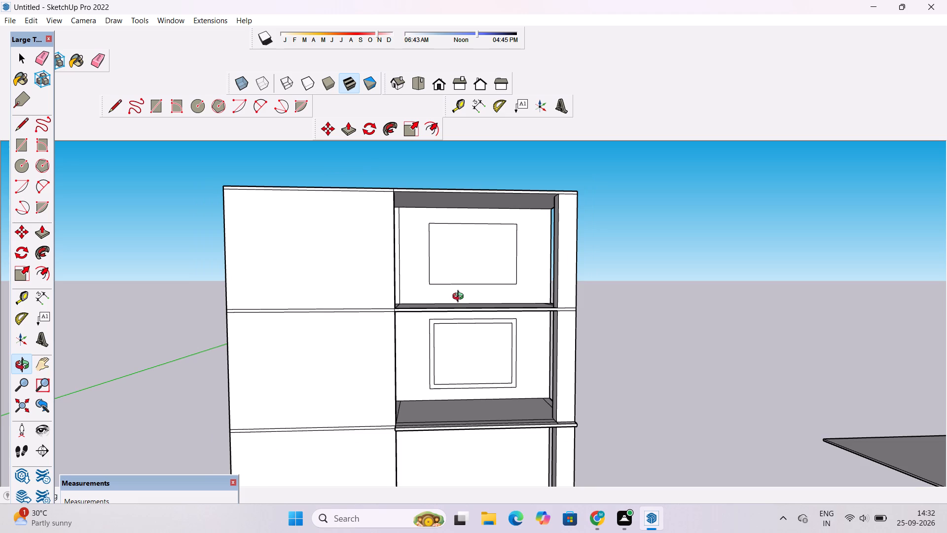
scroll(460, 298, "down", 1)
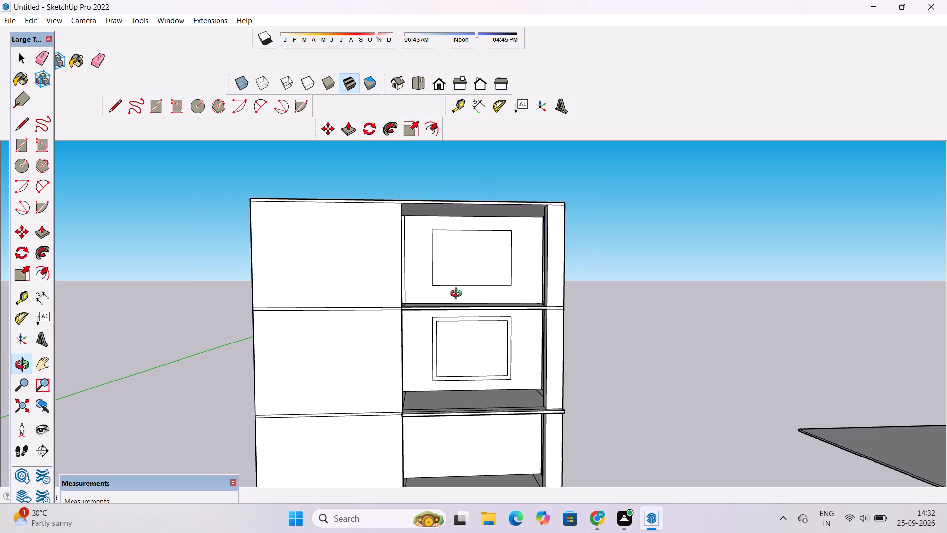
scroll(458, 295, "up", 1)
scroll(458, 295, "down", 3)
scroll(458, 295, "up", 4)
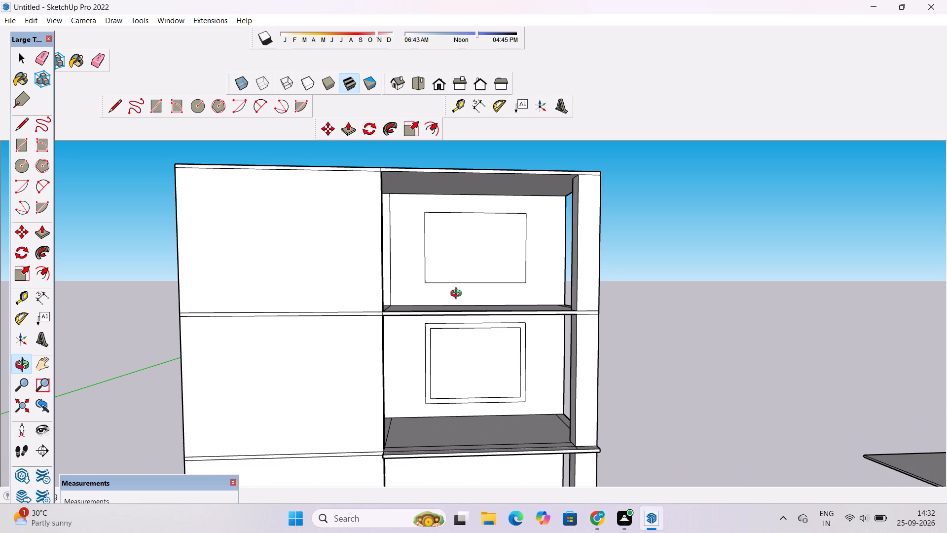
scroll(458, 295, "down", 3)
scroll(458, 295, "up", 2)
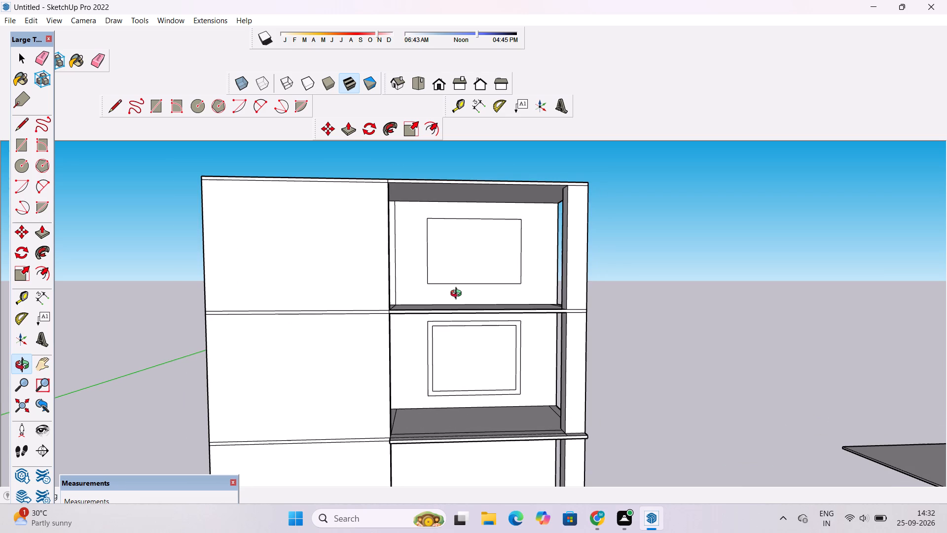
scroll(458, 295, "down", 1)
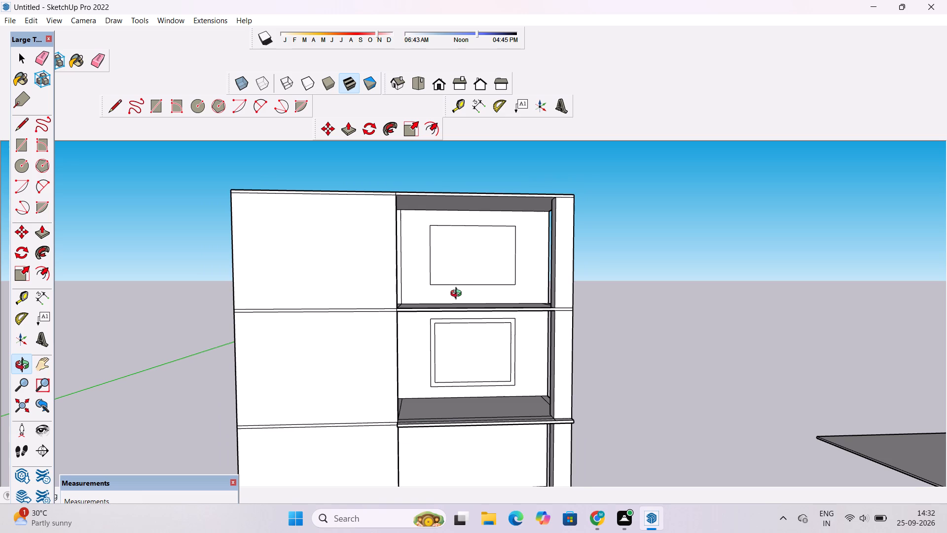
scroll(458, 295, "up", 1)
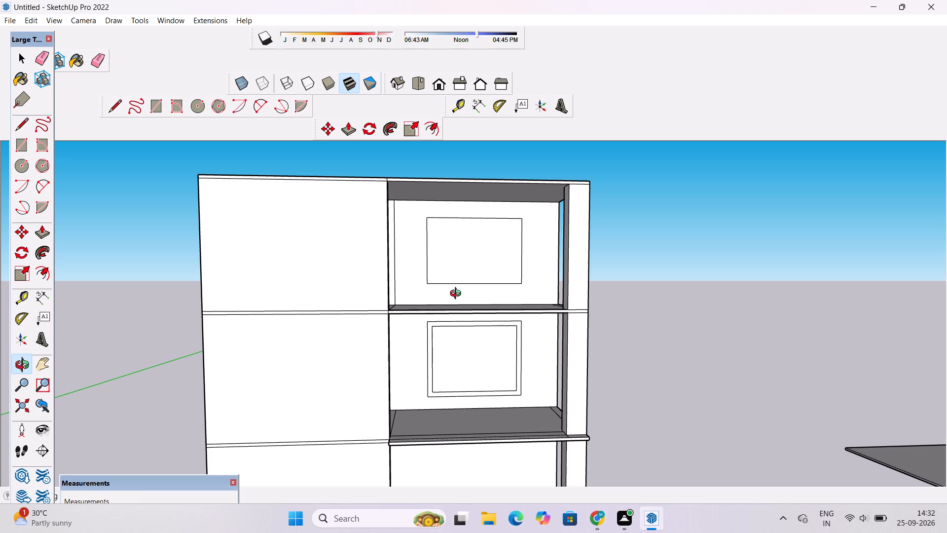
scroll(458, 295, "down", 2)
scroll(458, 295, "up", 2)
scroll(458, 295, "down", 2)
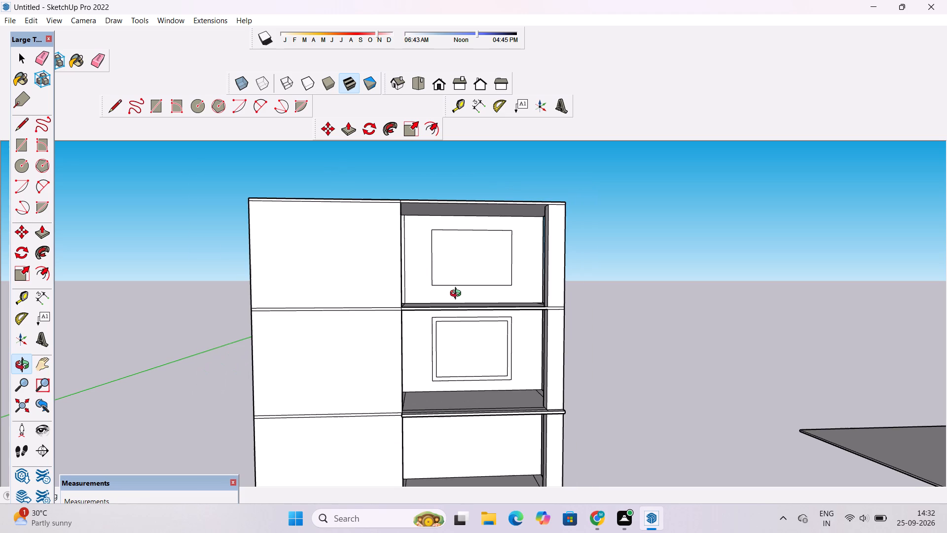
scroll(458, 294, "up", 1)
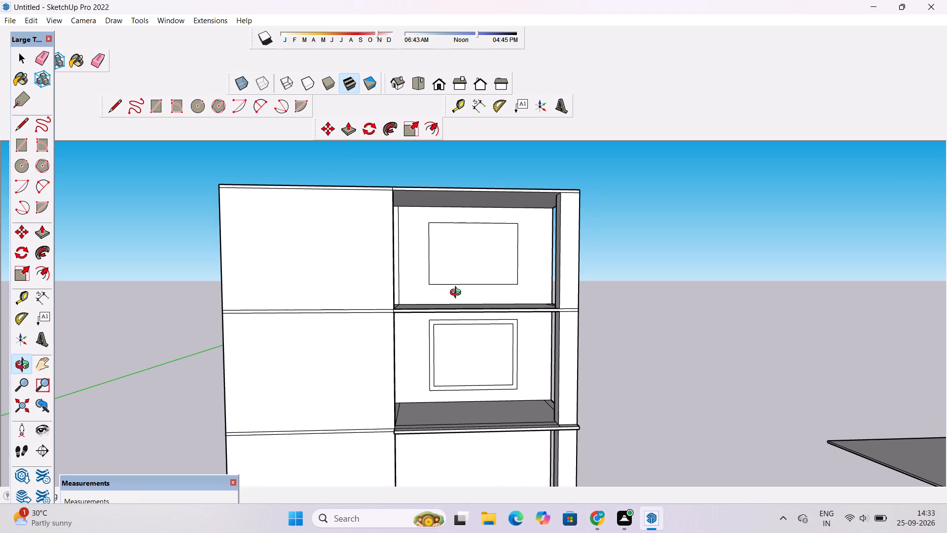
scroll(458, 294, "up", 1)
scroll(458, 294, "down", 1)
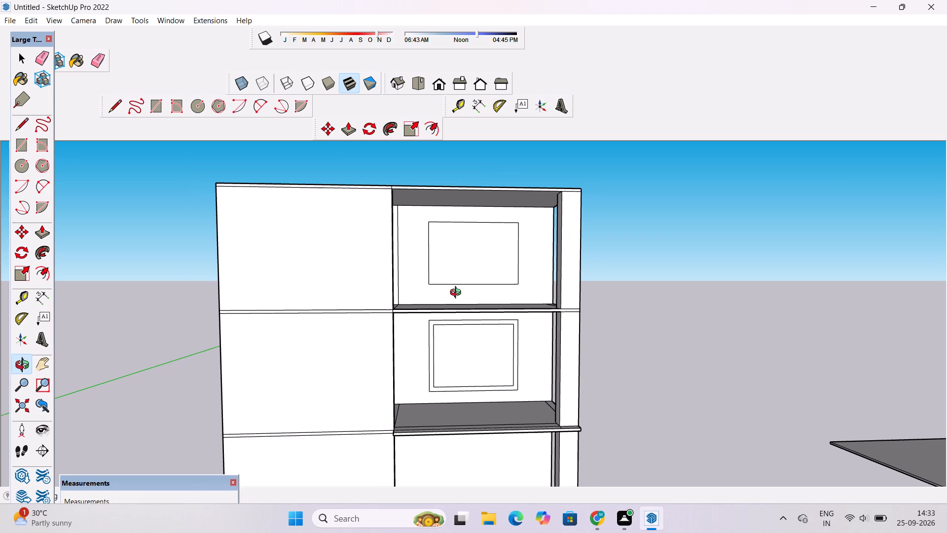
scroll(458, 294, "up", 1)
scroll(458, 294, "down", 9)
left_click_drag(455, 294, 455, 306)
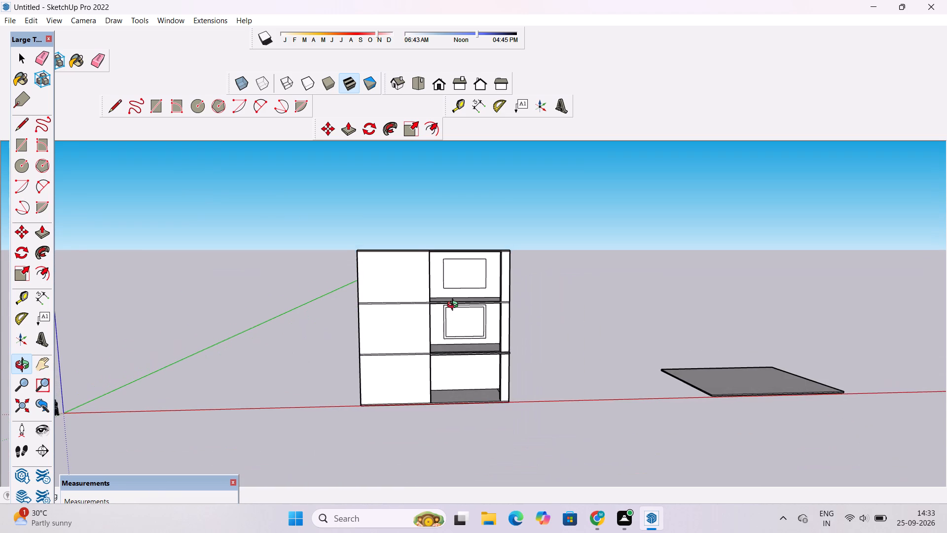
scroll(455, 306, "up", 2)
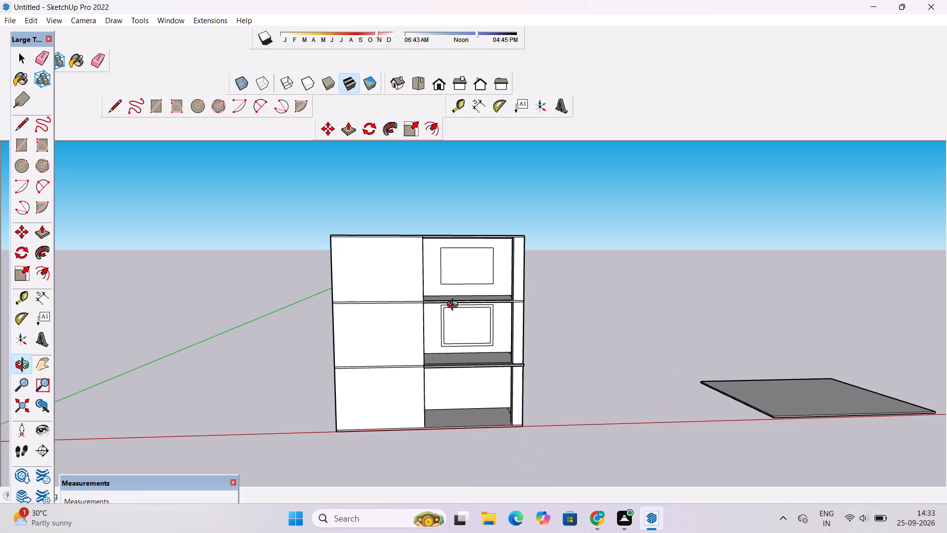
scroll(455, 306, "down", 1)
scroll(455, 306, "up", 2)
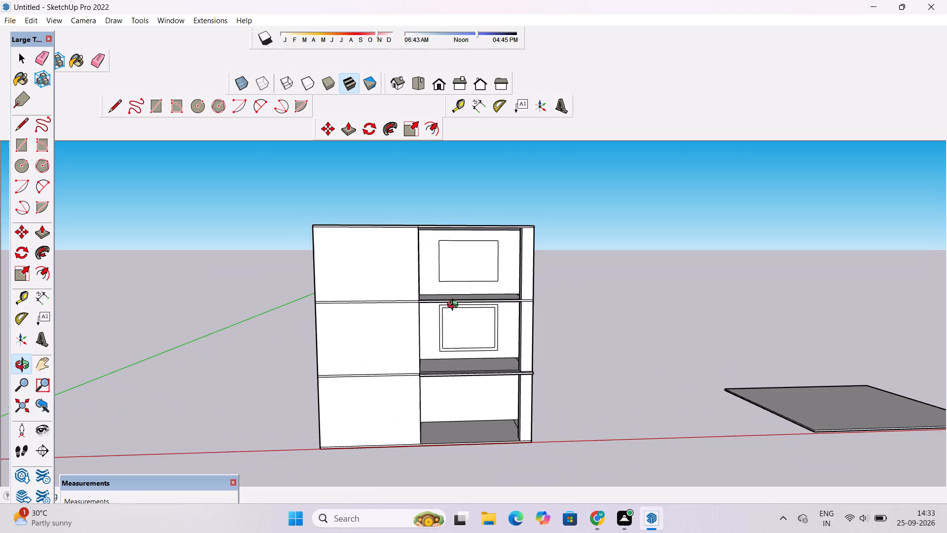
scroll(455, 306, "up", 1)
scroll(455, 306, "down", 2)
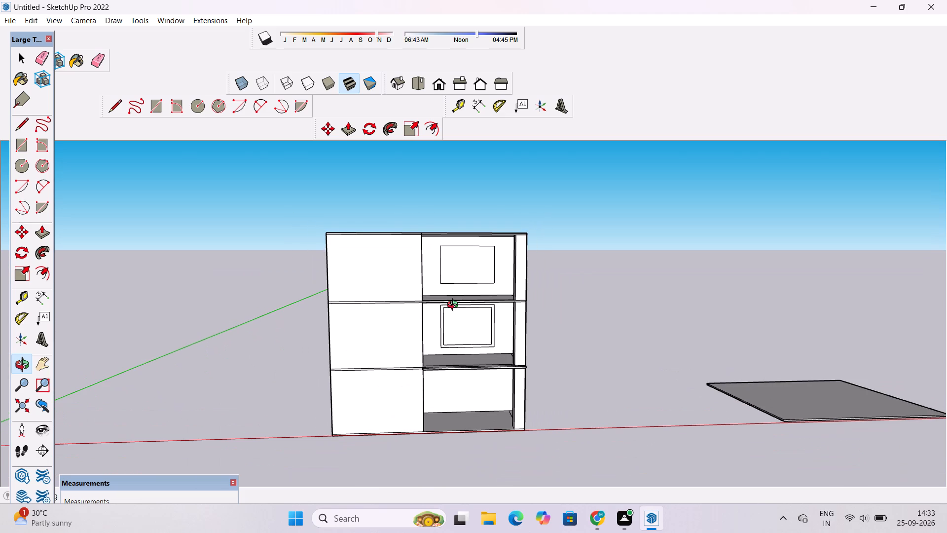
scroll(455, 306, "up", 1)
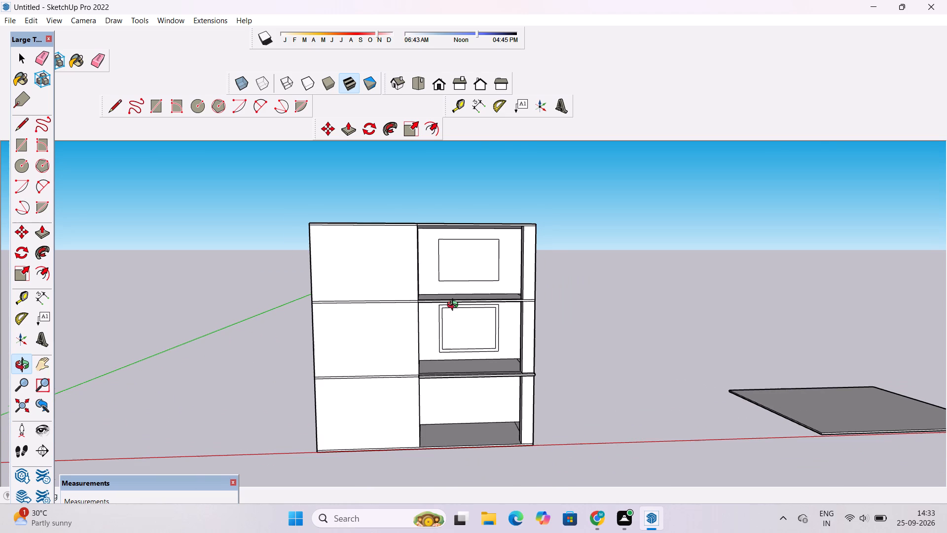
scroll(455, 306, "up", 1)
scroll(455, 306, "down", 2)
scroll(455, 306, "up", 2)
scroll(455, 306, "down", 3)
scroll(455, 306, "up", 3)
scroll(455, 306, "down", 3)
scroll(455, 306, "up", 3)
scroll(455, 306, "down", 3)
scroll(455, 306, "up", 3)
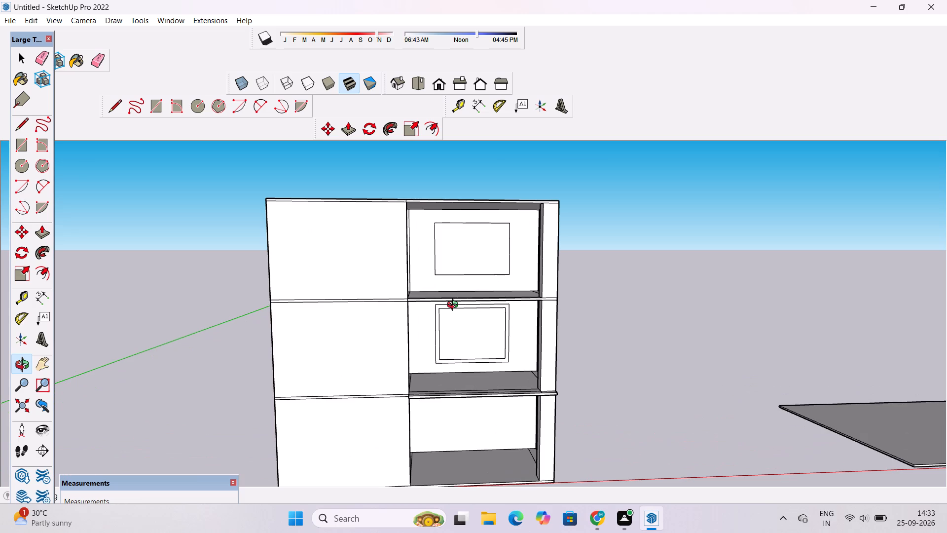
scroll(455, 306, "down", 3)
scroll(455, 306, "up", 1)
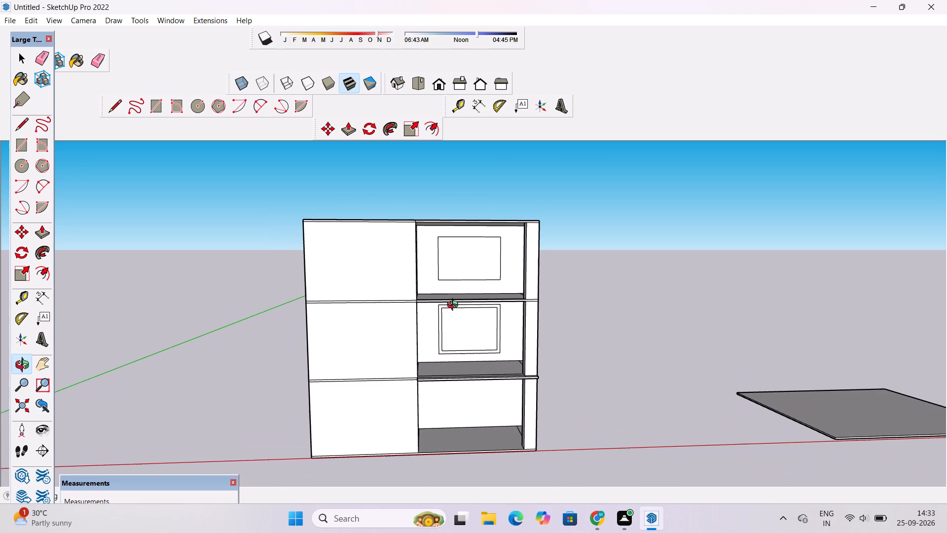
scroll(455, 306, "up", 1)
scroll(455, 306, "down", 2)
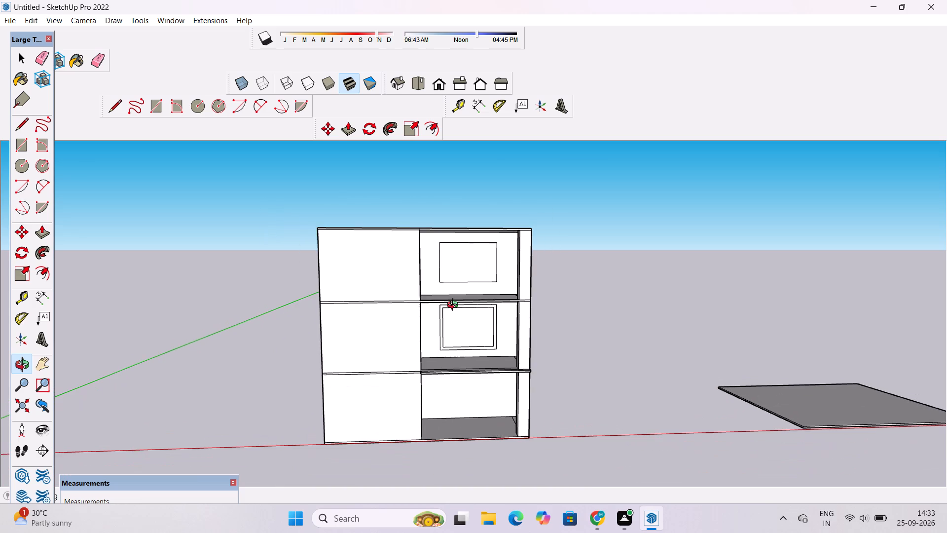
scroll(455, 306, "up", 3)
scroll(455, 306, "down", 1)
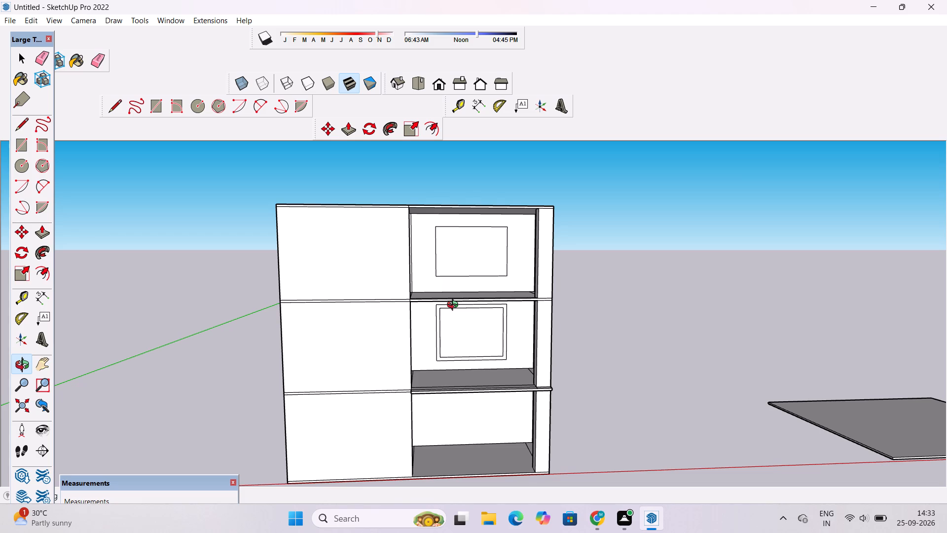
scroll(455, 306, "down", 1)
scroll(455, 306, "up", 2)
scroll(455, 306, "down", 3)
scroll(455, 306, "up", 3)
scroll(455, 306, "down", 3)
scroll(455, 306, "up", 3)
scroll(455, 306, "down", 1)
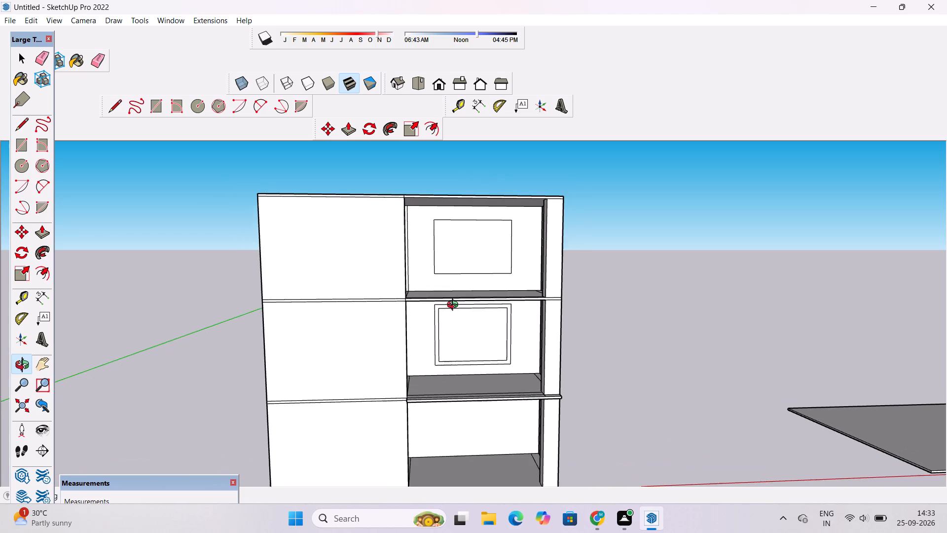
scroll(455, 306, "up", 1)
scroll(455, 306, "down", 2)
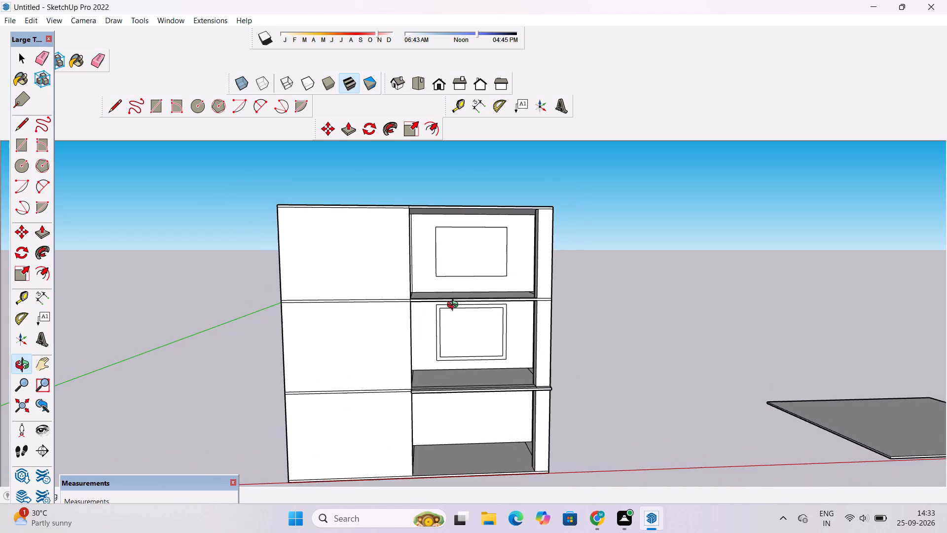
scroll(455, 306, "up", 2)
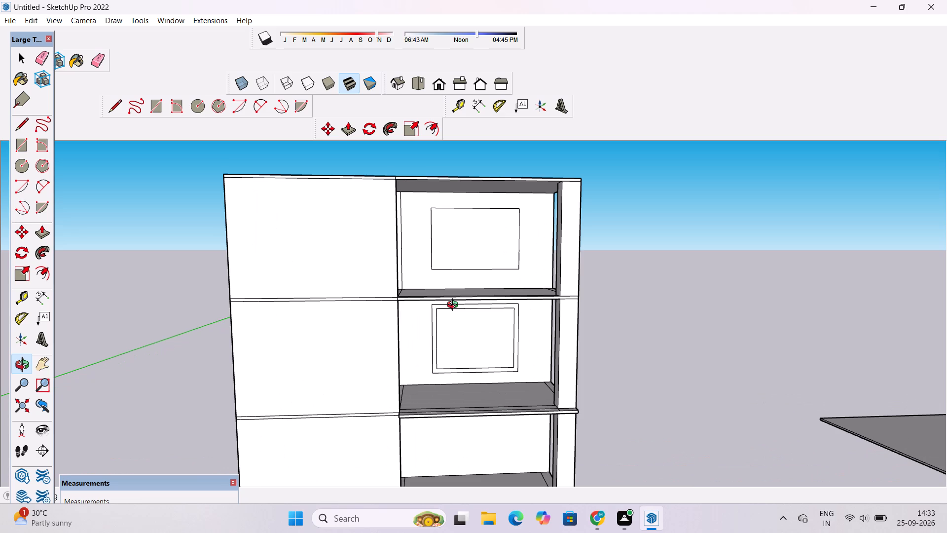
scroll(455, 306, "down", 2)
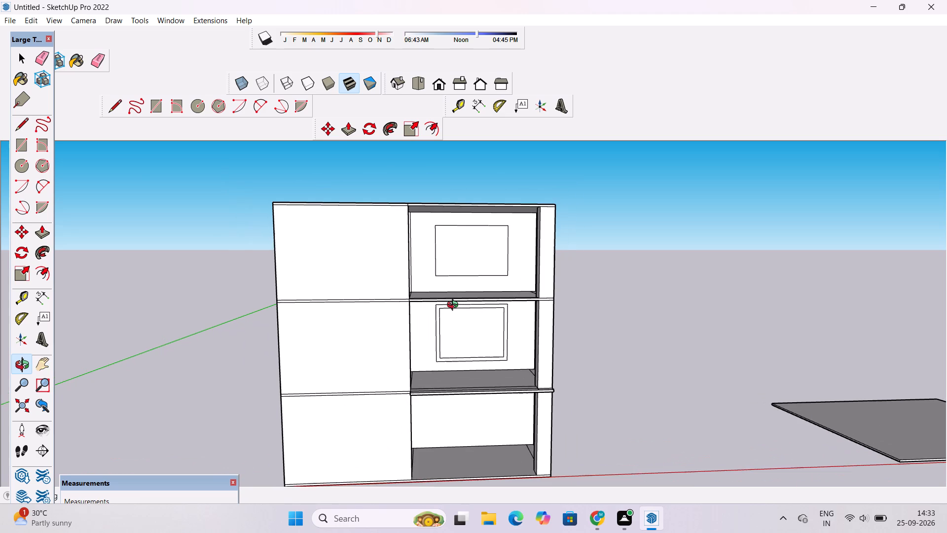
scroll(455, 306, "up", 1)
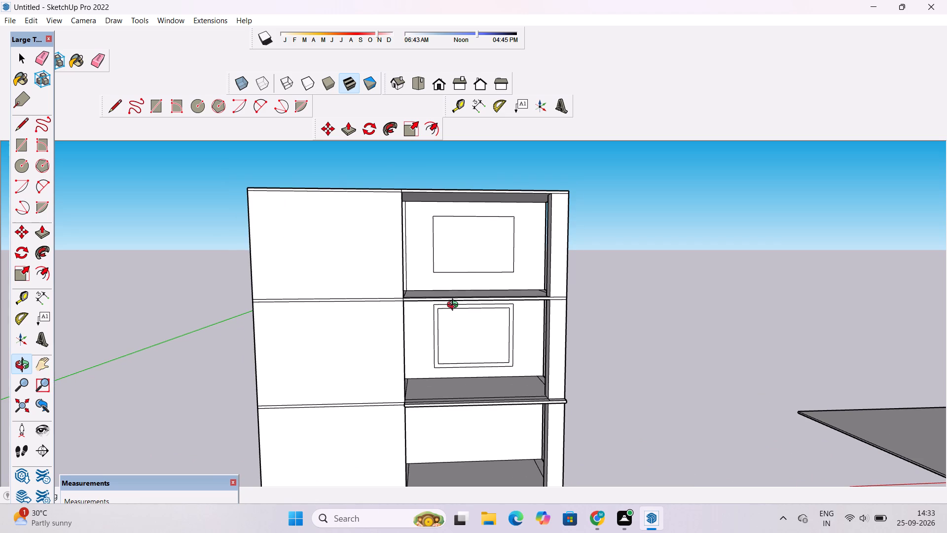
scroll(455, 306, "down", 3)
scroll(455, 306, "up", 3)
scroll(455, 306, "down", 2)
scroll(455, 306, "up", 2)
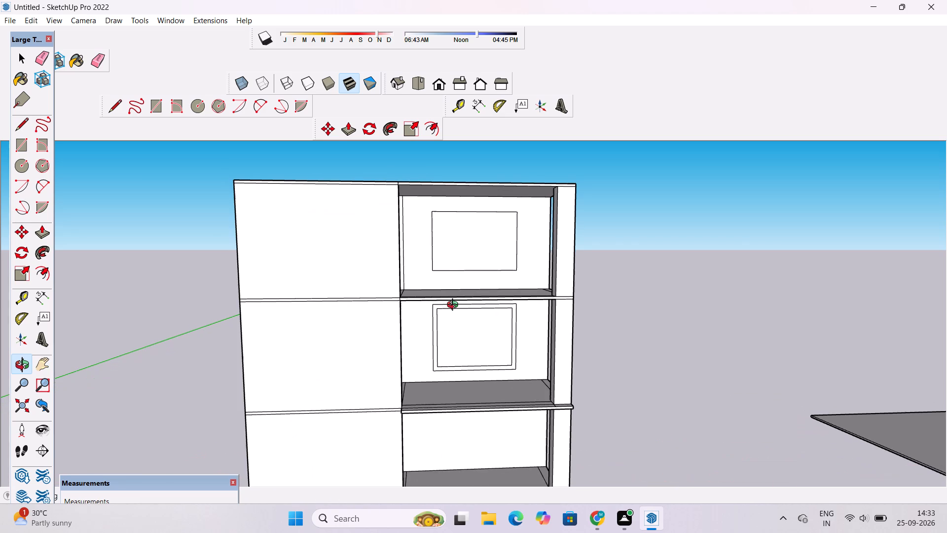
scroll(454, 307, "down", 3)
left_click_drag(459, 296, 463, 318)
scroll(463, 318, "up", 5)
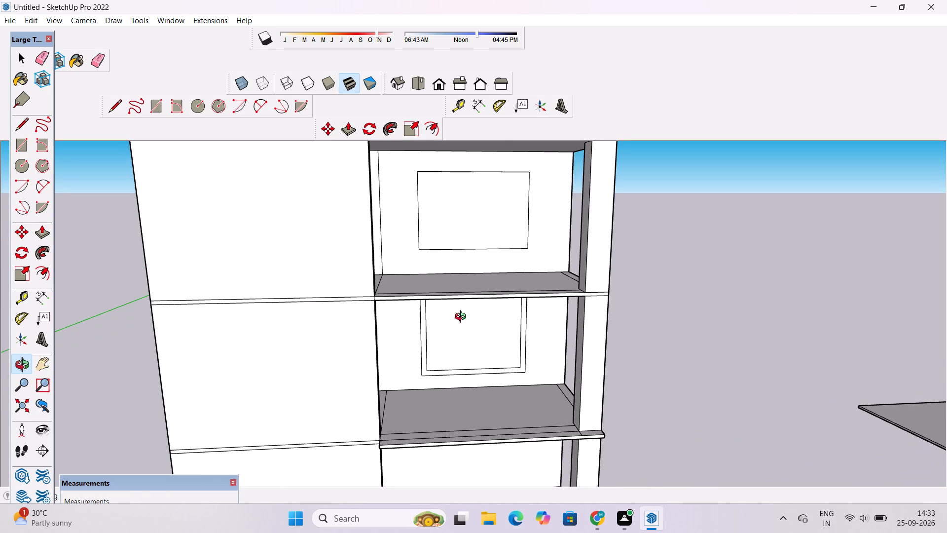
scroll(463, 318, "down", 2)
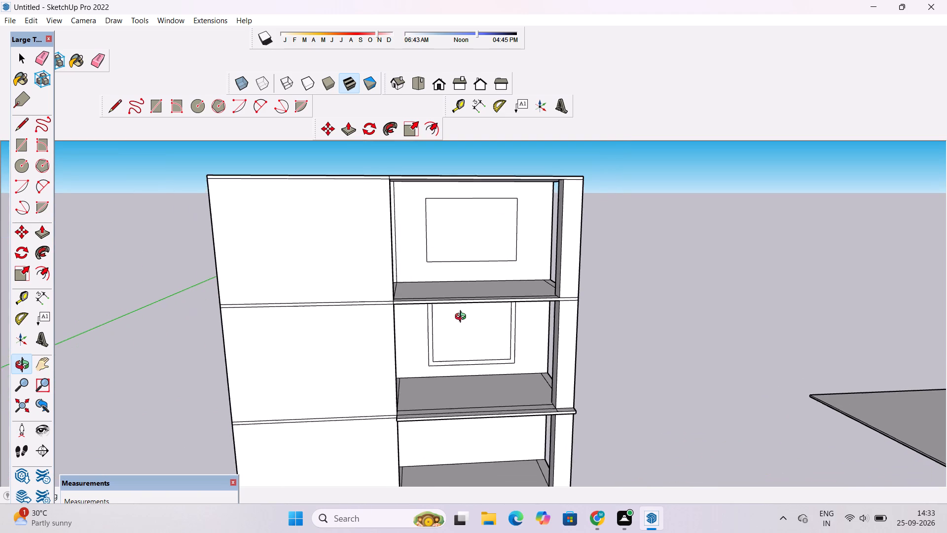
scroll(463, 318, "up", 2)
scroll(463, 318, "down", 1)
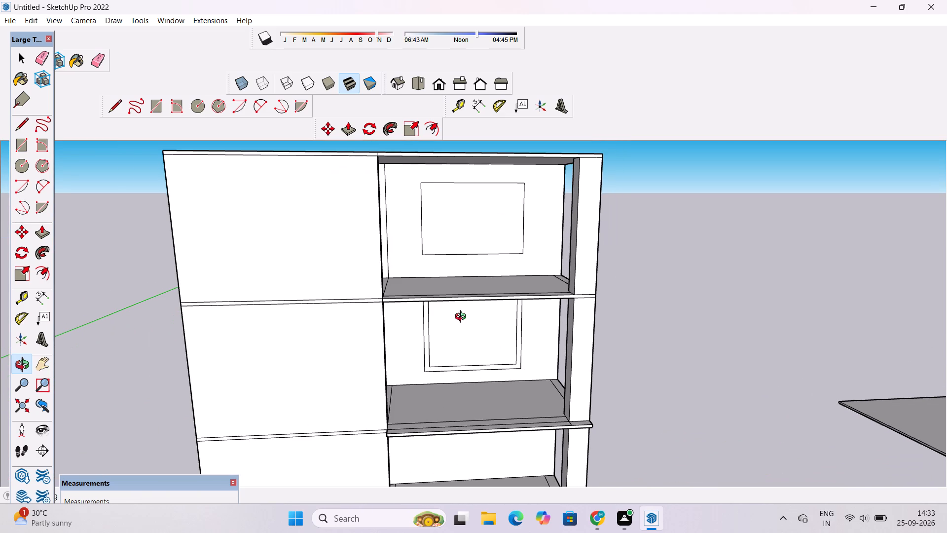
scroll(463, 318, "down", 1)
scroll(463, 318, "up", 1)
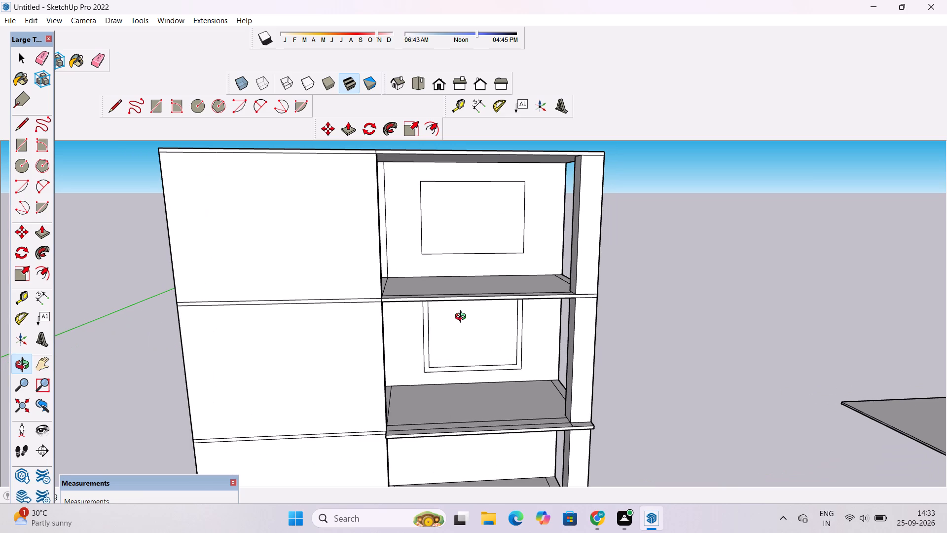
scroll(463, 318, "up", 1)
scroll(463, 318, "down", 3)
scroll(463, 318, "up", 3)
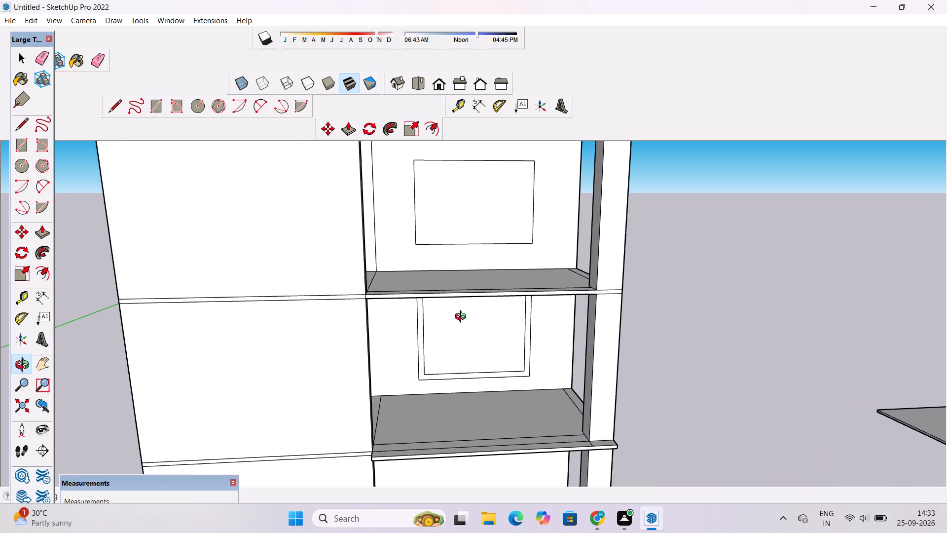
Examine the whole building from the front, comparing the top-floor window rectangle with the framed first-floor window and the open bays.
scroll(463, 318, "down", 2)
scroll(463, 318, "up", 1)
scroll(463, 318, "down", 1)
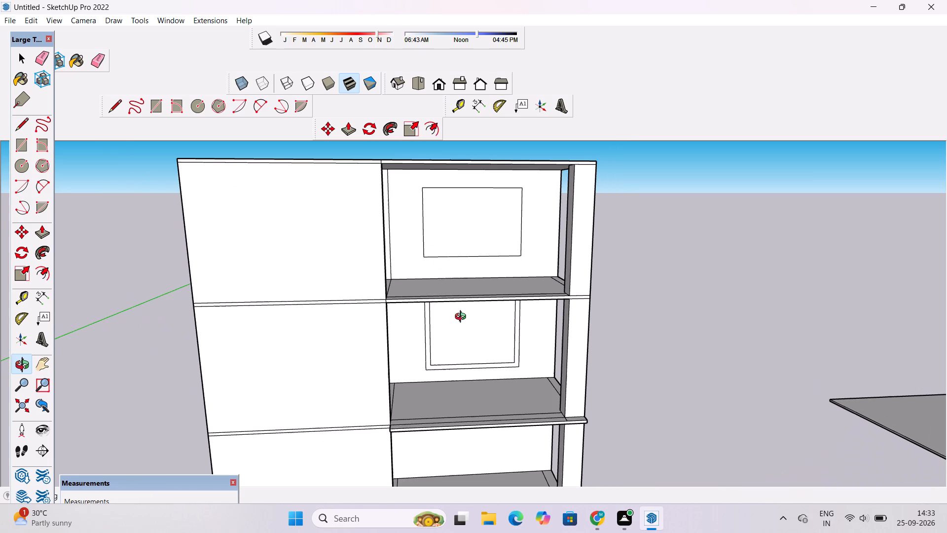
scroll(451, 326, "down", 6)
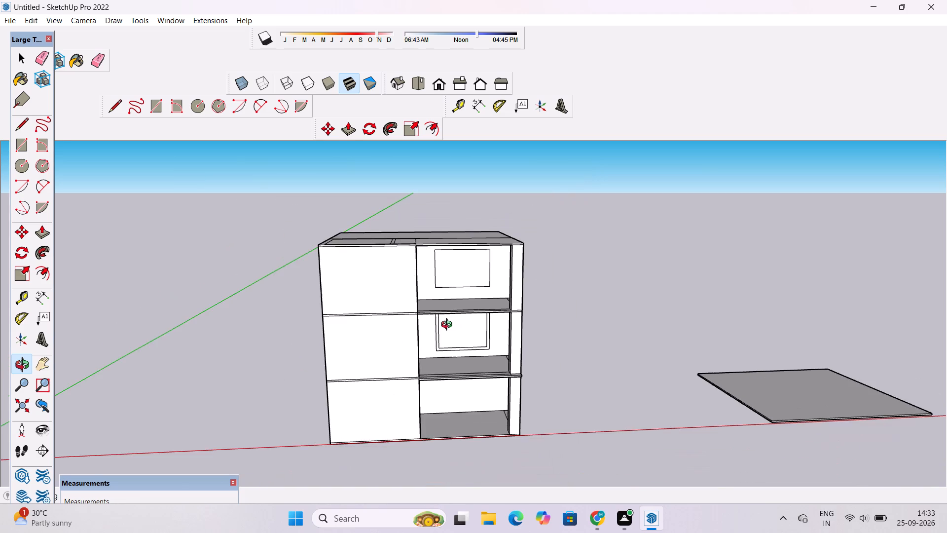
scroll(449, 326, "down", 1)
left_click_drag(466, 327, 449, 335)
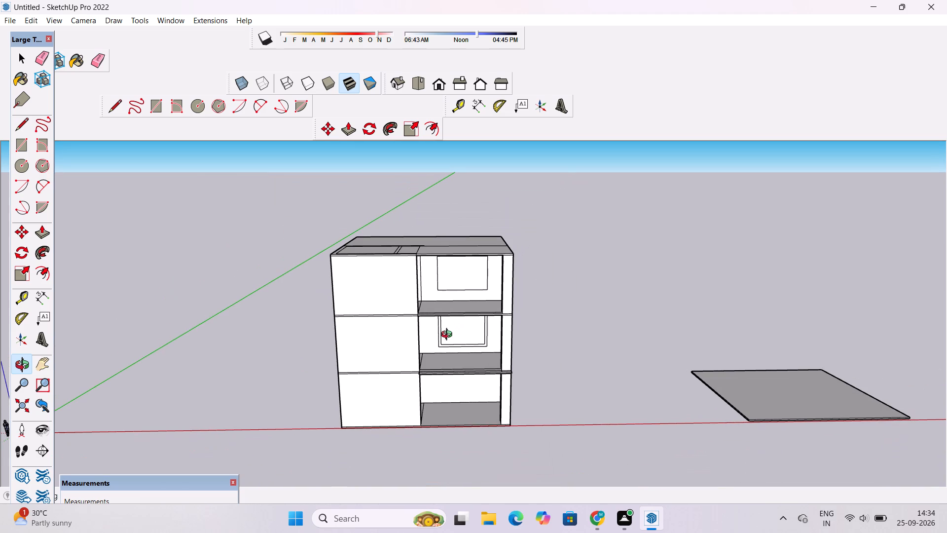
scroll(449, 336, "down", 2)
scroll(449, 336, "up", 2)
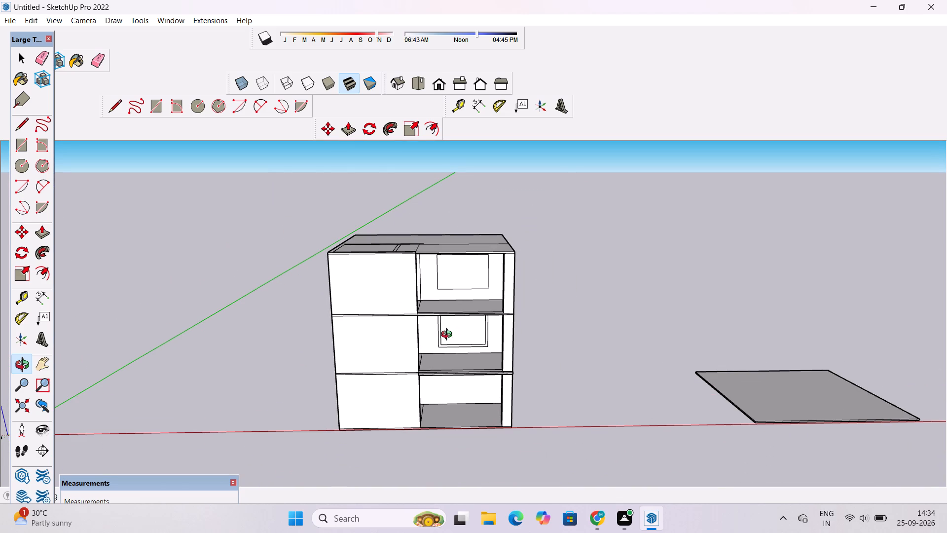
scroll(449, 336, "down", 1)
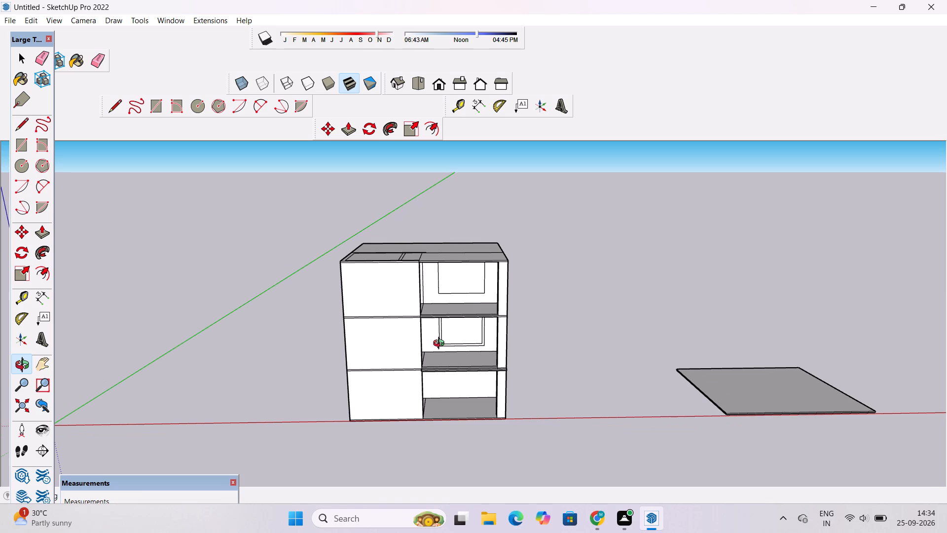
scroll(440, 345, "up", 1)
scroll(440, 345, "down", 2)
left_click_drag(439, 345, 454, 355, "shift")
scroll(457, 356, "up", 3)
left_click_drag(457, 360, 497, 330, "shift")
scroll(492, 342, "up", 4)
left_click_drag(508, 347, 507, 318)
scroll(507, 316, "up", 2)
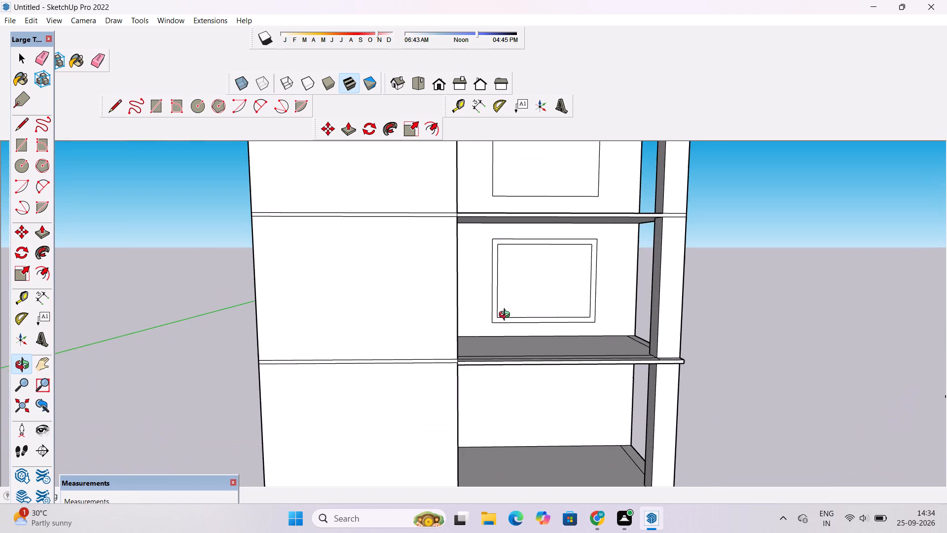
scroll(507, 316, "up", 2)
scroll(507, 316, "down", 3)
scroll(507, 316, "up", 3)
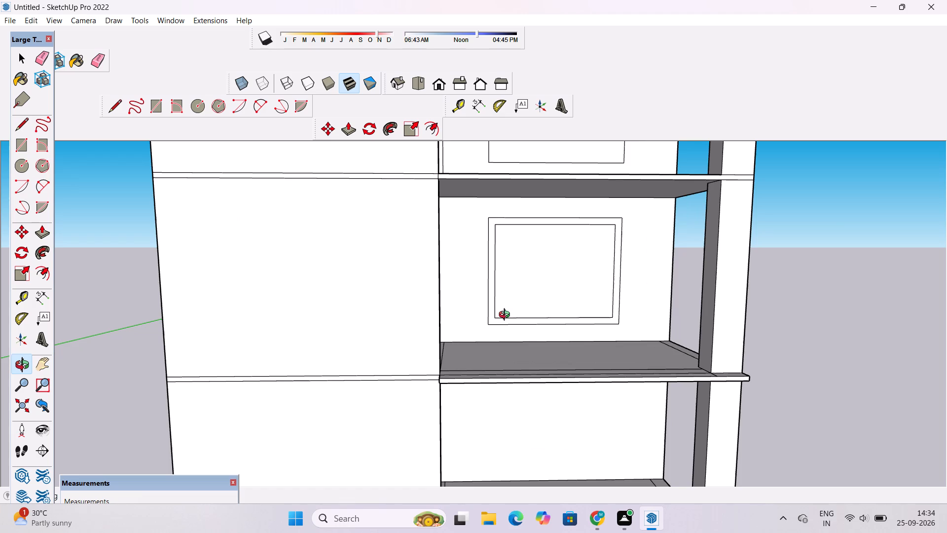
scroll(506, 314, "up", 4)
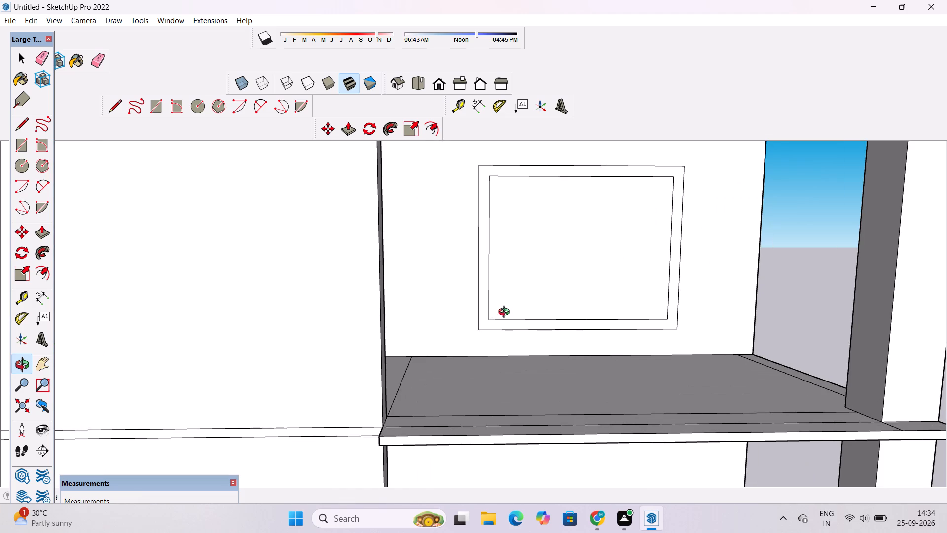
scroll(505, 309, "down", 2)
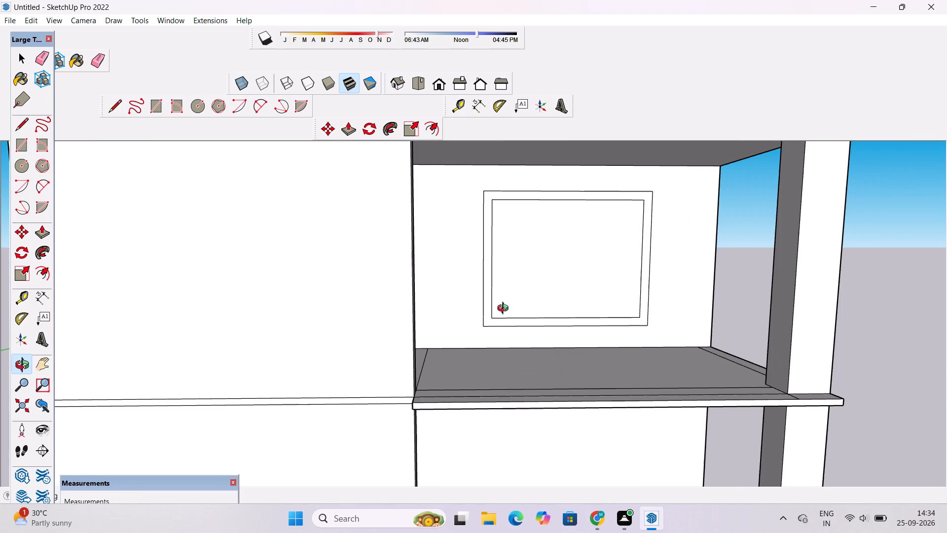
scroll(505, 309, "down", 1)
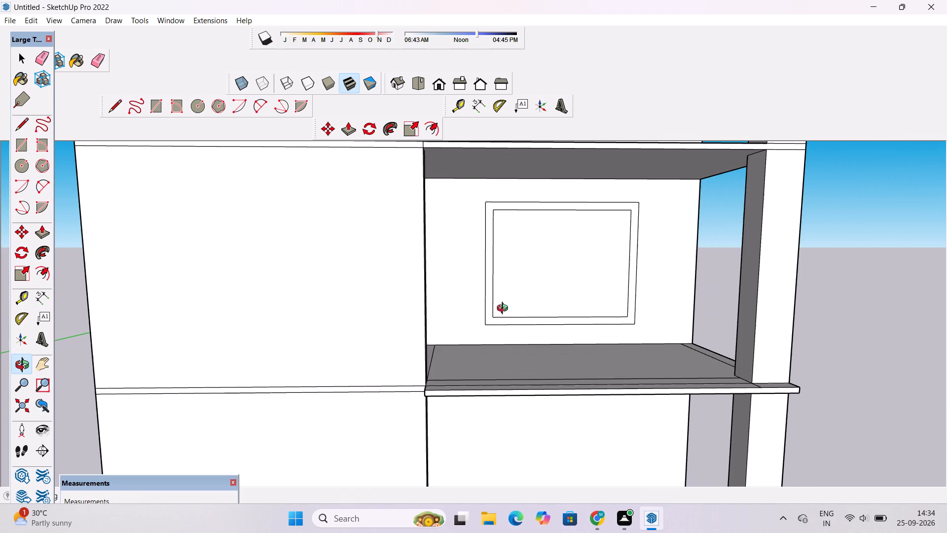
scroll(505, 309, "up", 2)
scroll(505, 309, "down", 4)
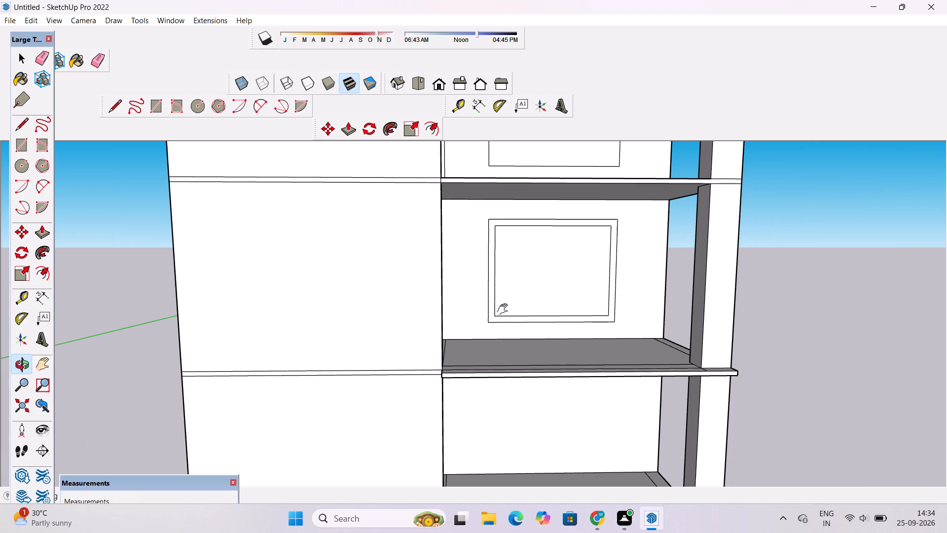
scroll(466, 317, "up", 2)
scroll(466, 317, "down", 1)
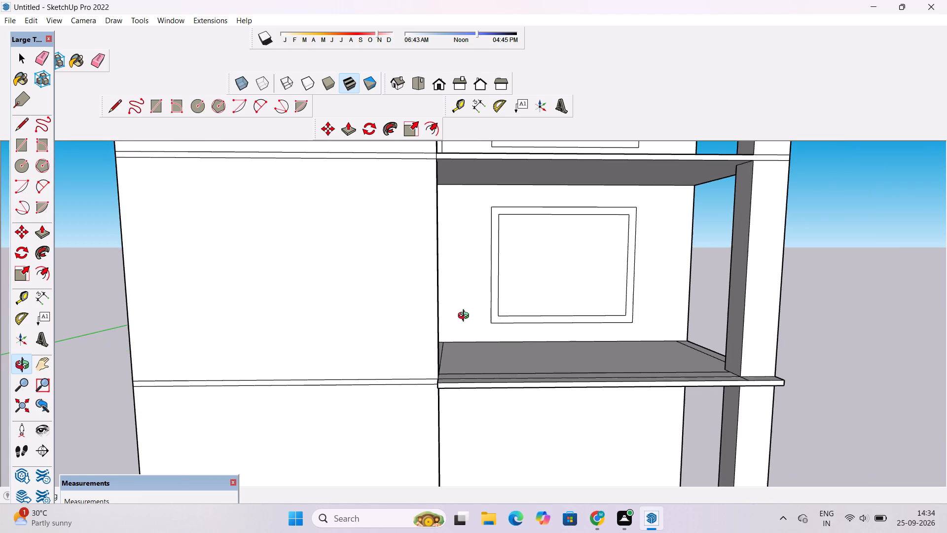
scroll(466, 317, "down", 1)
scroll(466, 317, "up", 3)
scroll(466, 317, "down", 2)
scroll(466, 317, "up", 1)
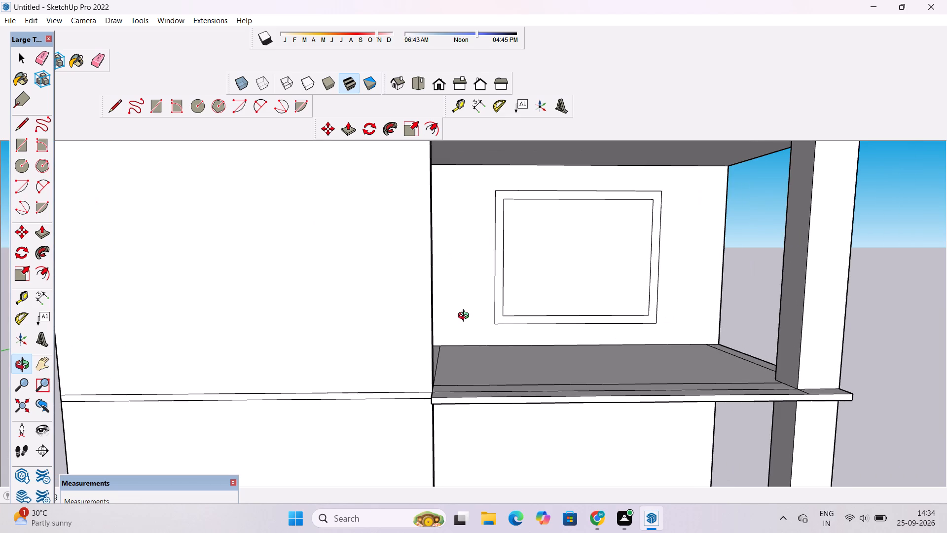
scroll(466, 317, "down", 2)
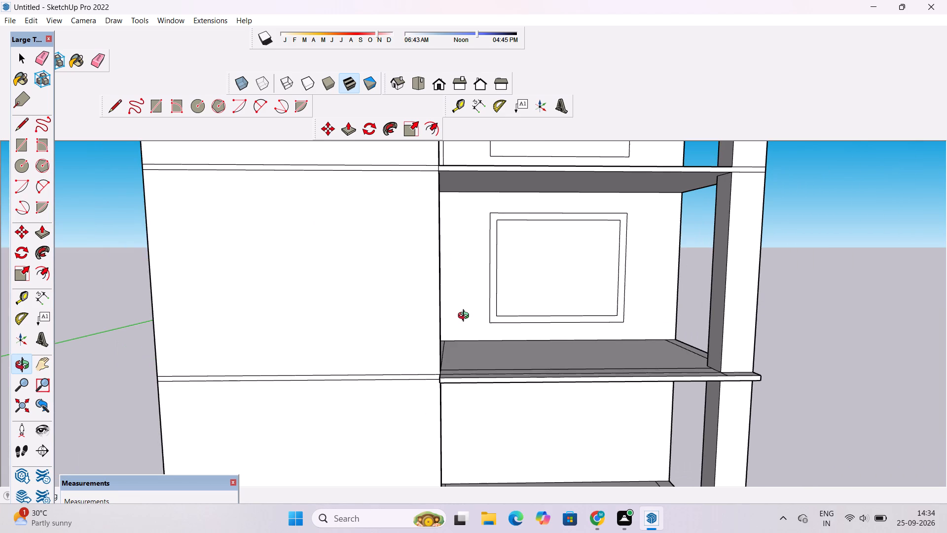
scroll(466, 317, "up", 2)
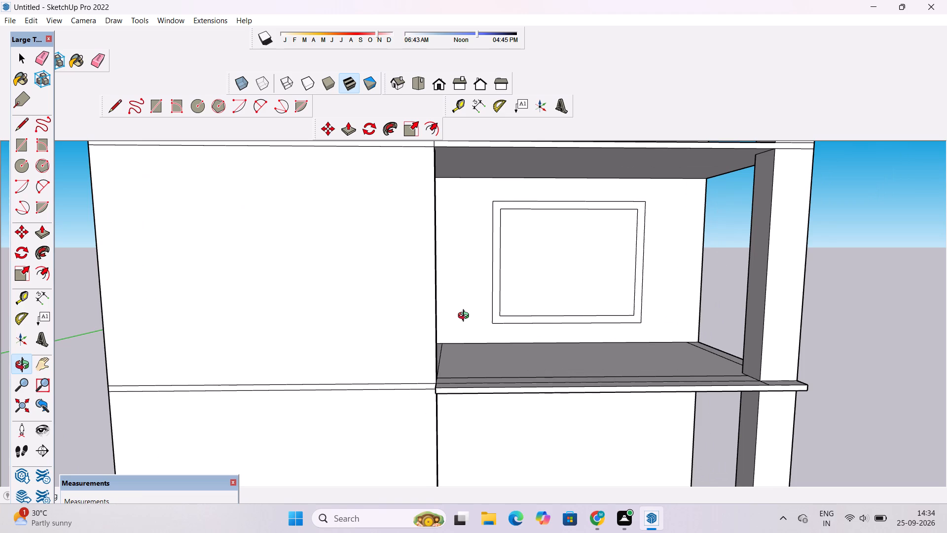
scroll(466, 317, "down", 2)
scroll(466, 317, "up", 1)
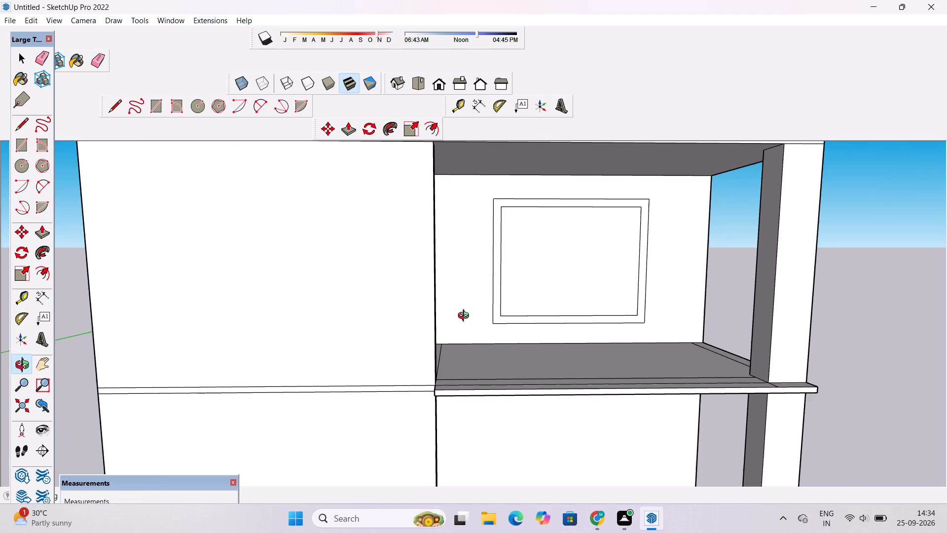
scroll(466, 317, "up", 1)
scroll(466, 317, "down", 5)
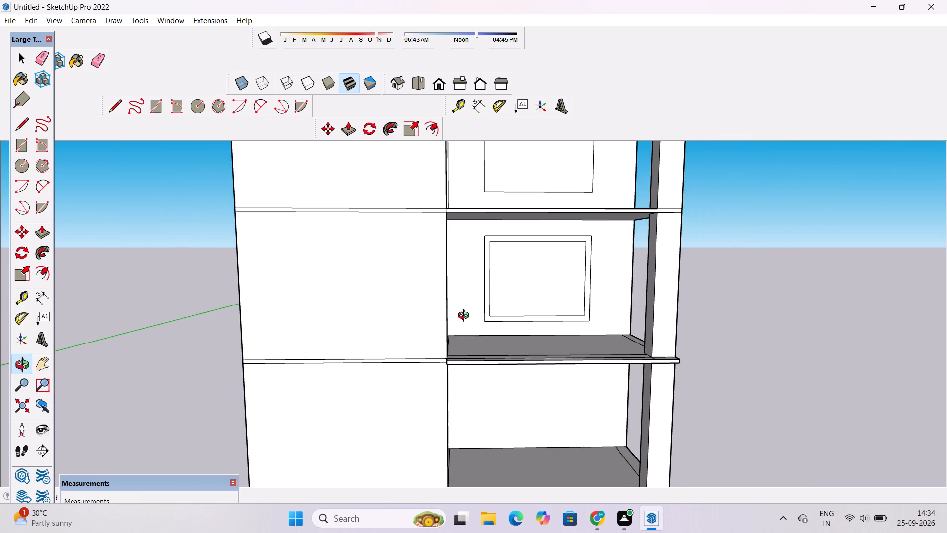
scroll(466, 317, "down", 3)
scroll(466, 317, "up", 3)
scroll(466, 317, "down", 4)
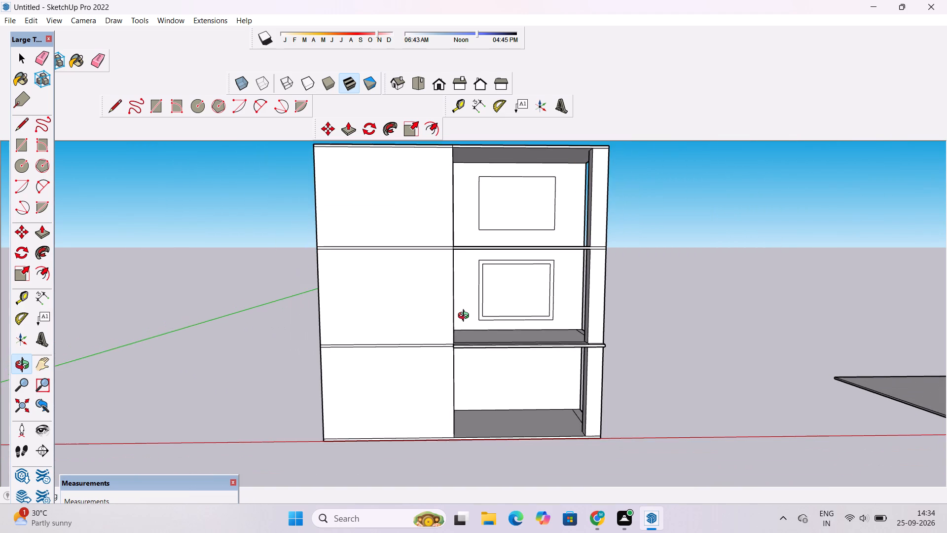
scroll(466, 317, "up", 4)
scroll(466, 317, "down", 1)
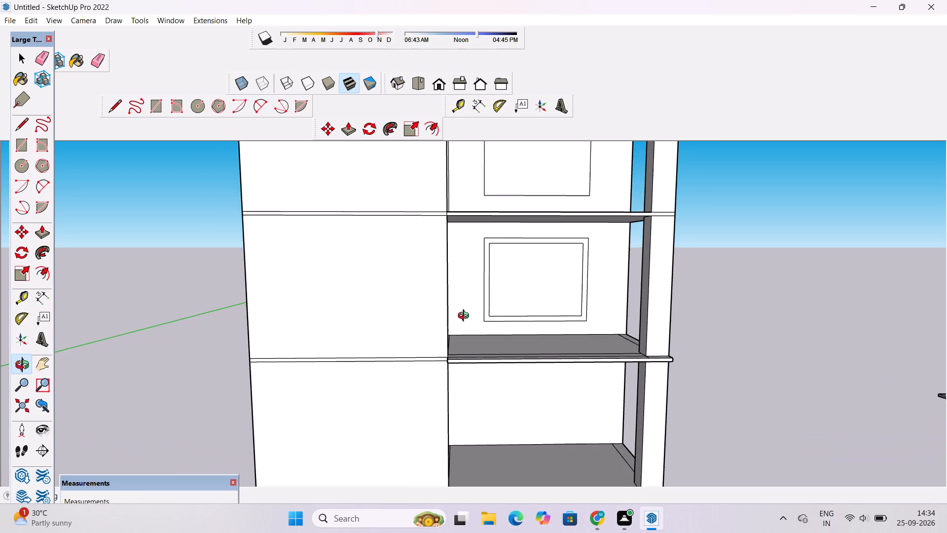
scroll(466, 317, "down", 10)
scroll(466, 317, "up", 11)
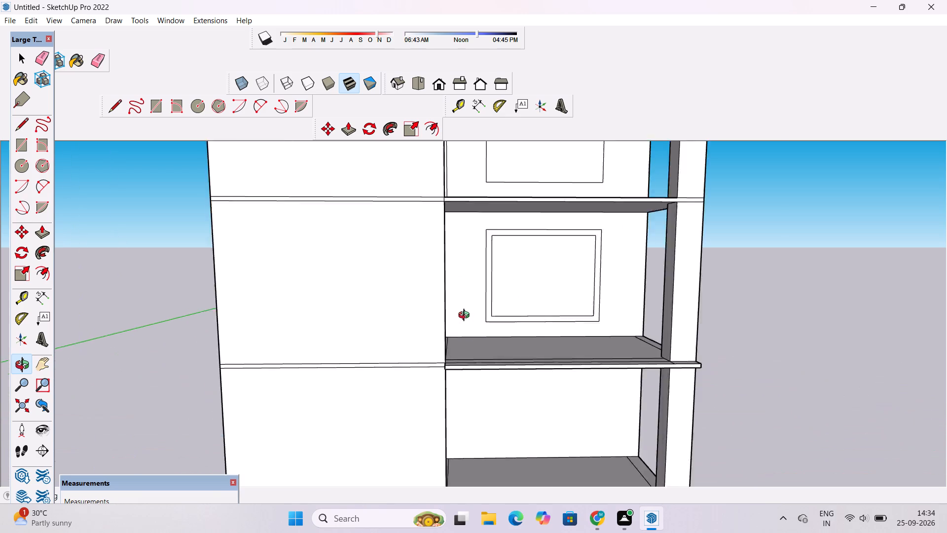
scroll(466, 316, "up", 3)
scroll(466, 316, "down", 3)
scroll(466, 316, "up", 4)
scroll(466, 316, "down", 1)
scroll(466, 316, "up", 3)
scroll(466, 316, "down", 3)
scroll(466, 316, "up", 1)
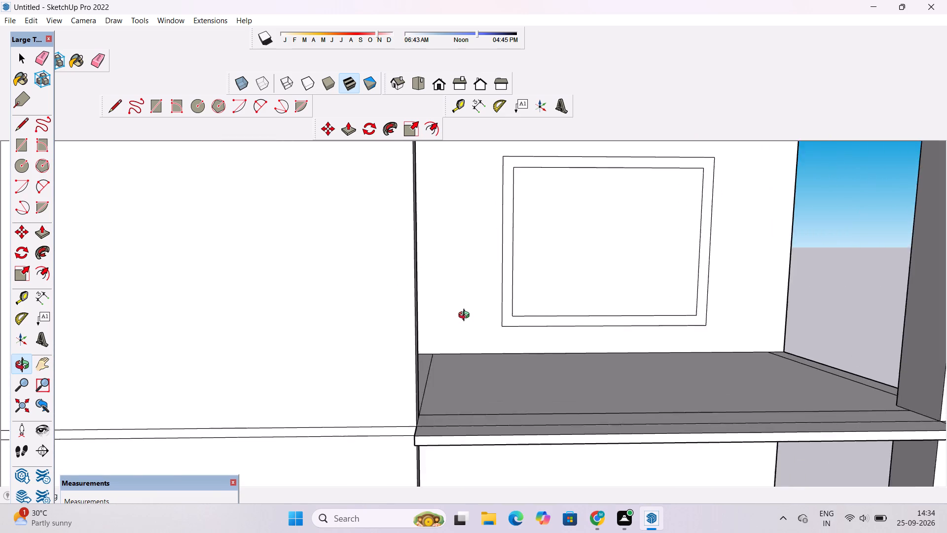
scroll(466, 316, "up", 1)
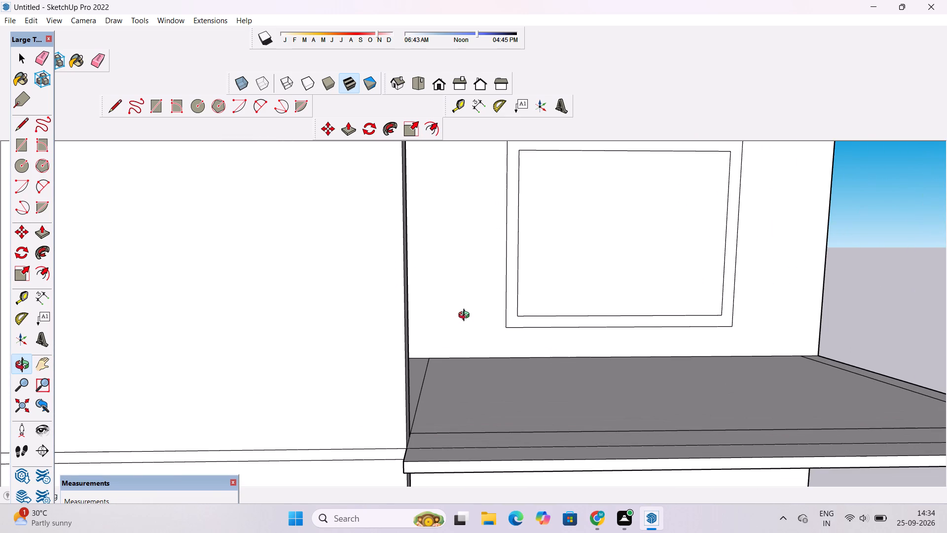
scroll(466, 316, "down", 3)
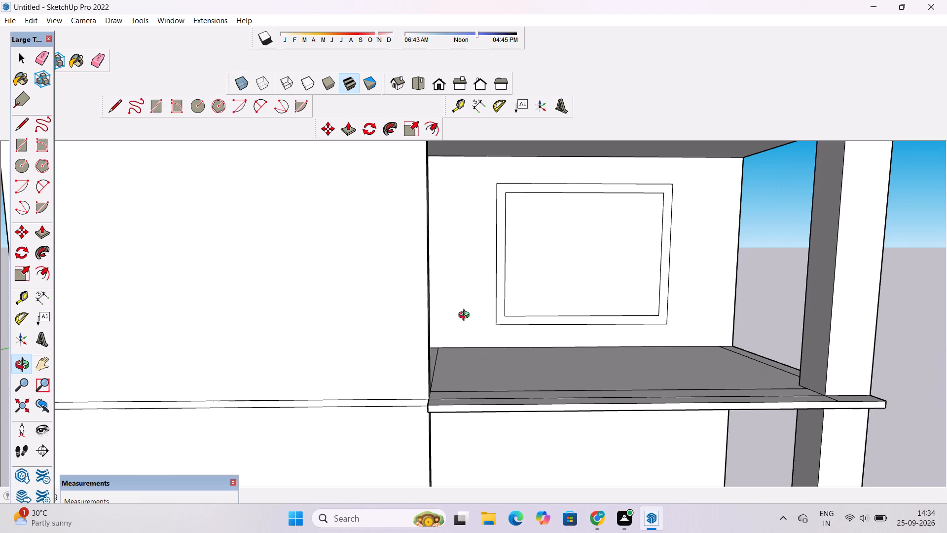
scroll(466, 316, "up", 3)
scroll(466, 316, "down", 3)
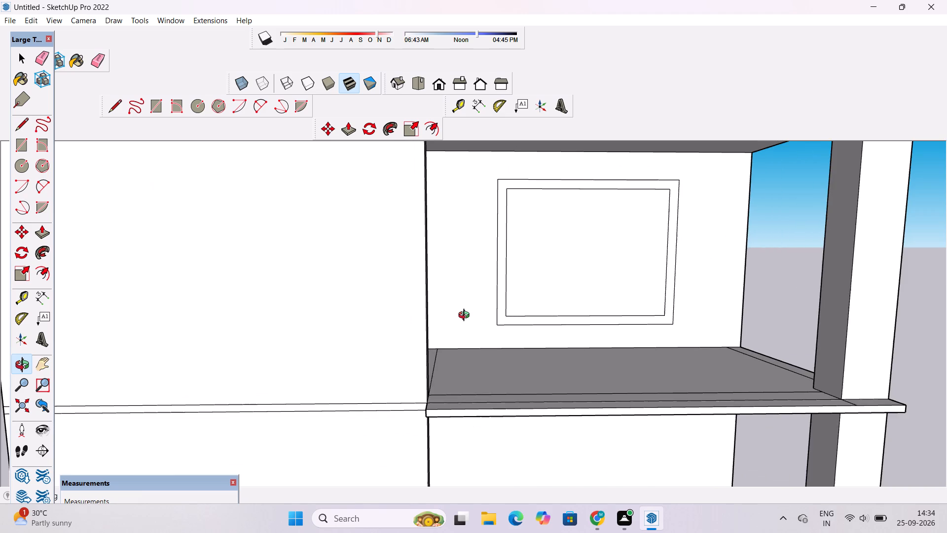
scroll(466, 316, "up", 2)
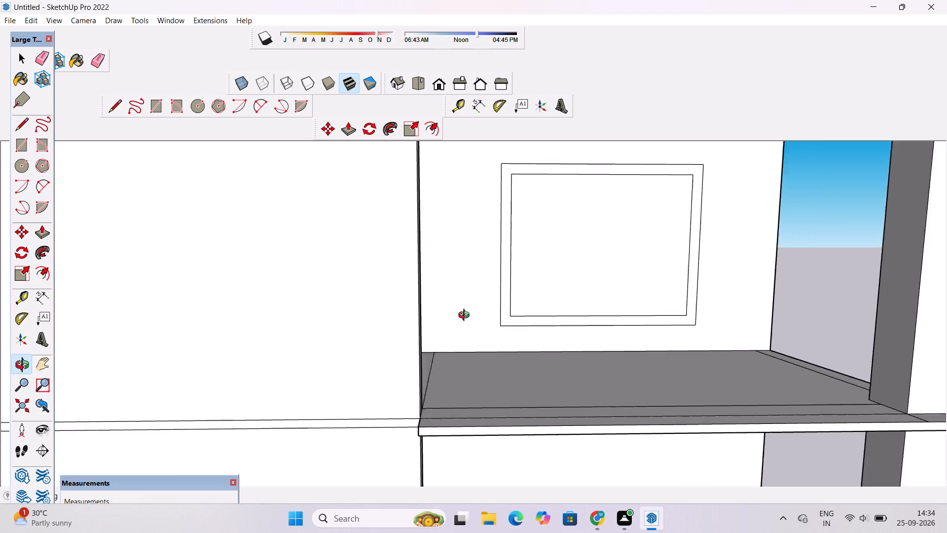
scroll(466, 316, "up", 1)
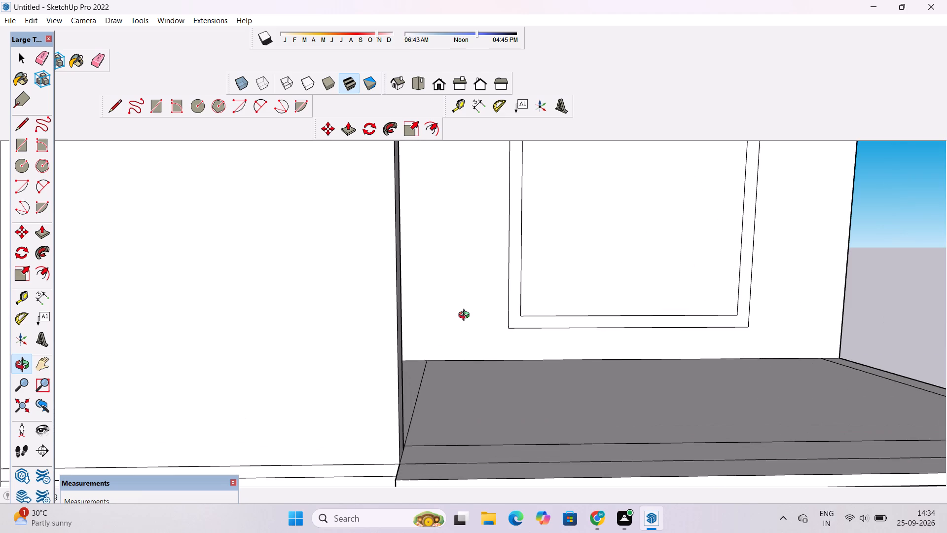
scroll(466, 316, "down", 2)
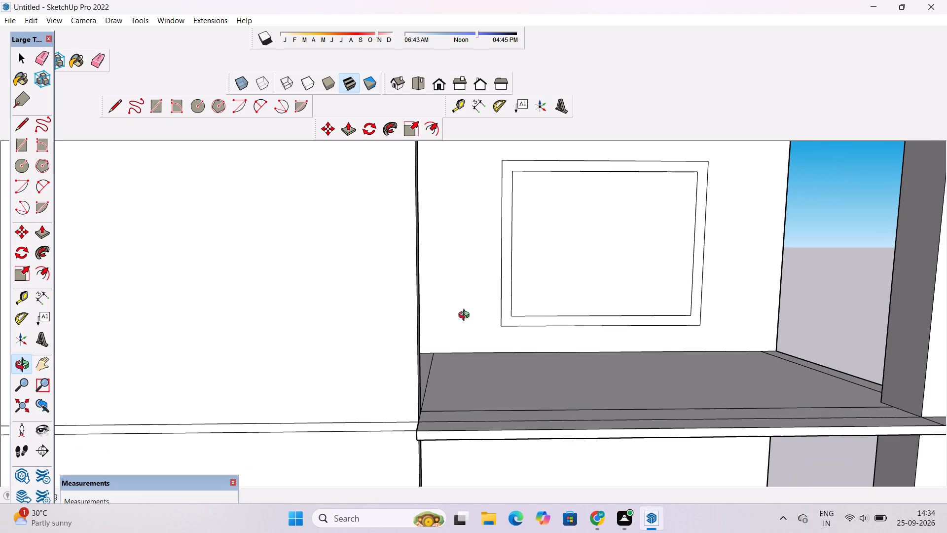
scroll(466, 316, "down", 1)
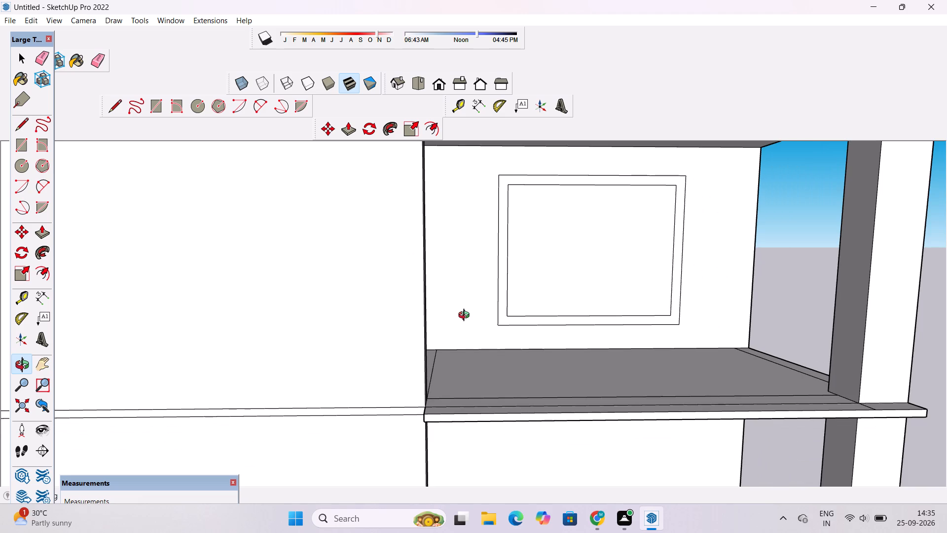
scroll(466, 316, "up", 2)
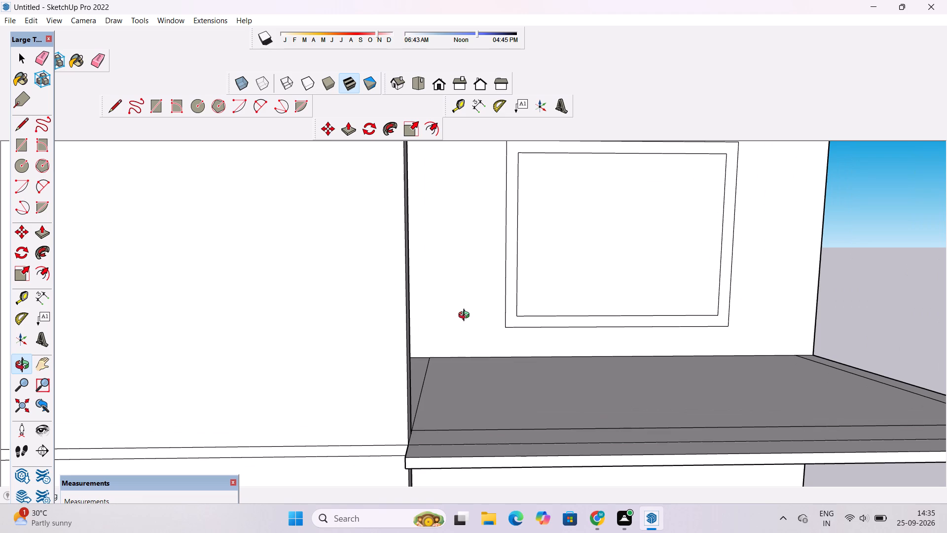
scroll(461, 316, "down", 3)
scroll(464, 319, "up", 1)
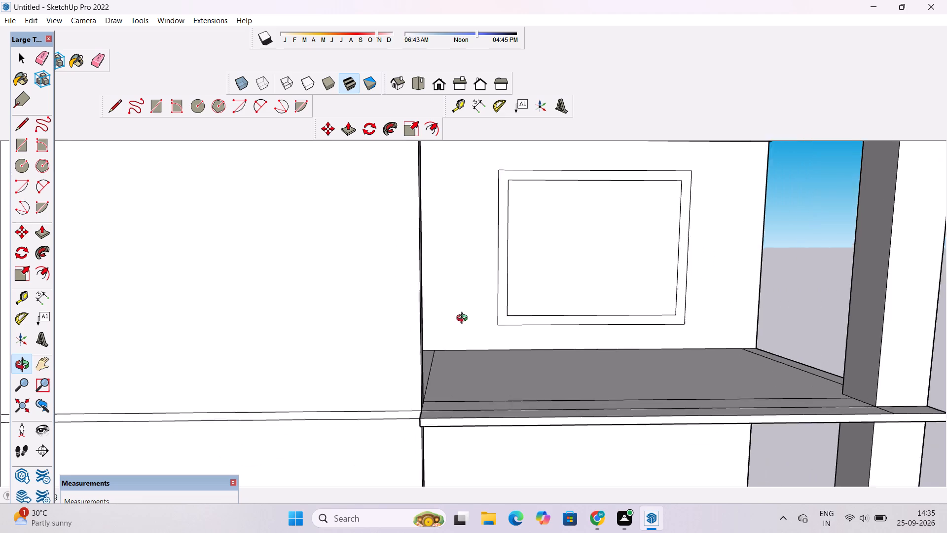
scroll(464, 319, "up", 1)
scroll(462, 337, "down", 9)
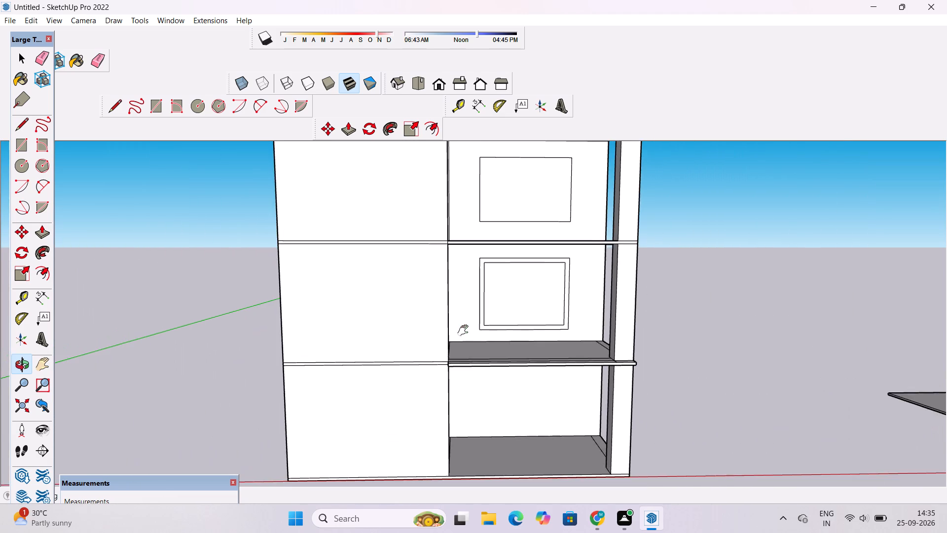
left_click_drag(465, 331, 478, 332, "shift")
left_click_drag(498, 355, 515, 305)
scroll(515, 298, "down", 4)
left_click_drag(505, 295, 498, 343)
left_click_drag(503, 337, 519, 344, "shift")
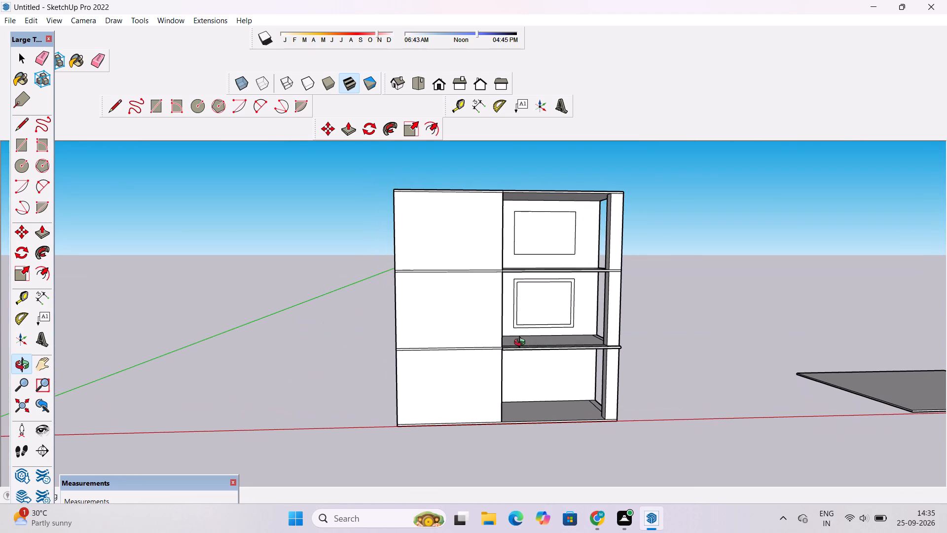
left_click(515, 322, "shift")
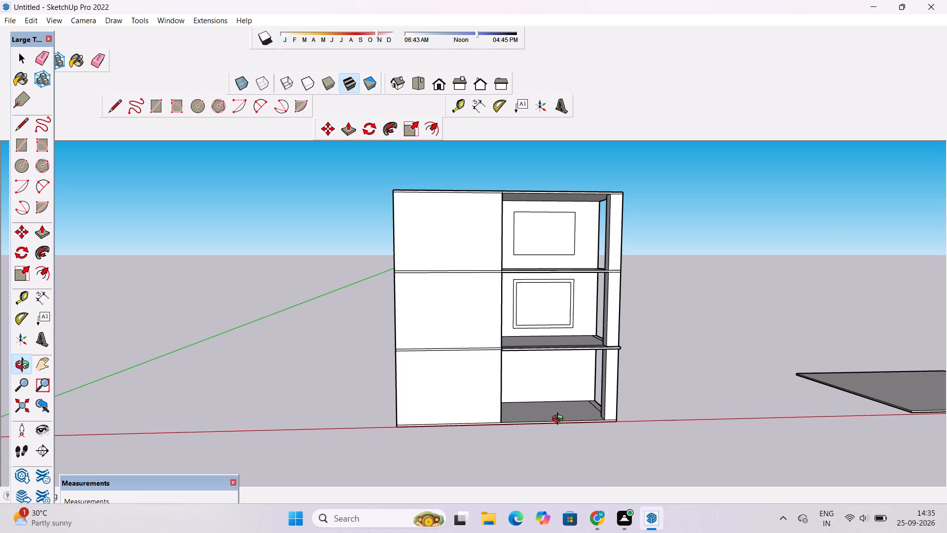
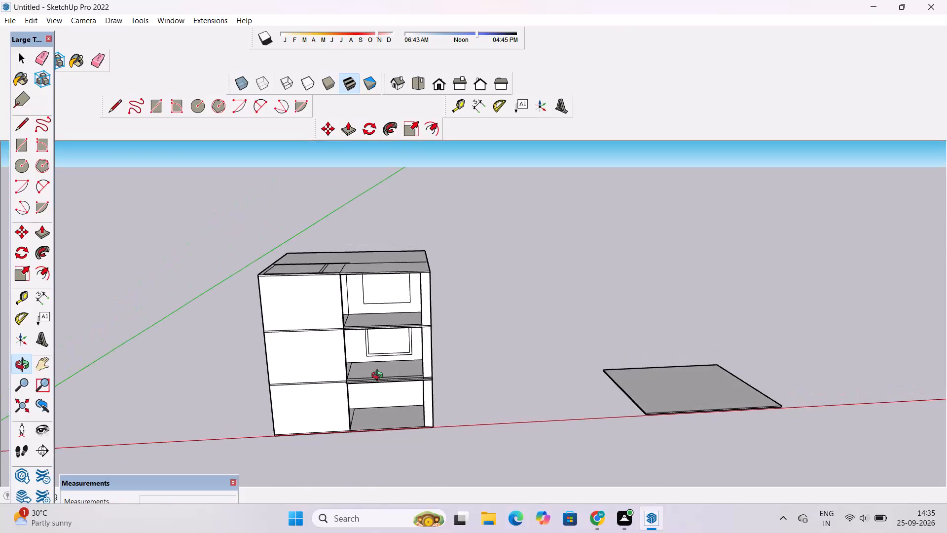
Examine the building's open bays from the front, closing in on the ground-floor bay's blank back wall.
scroll(374, 377, "up", 4)
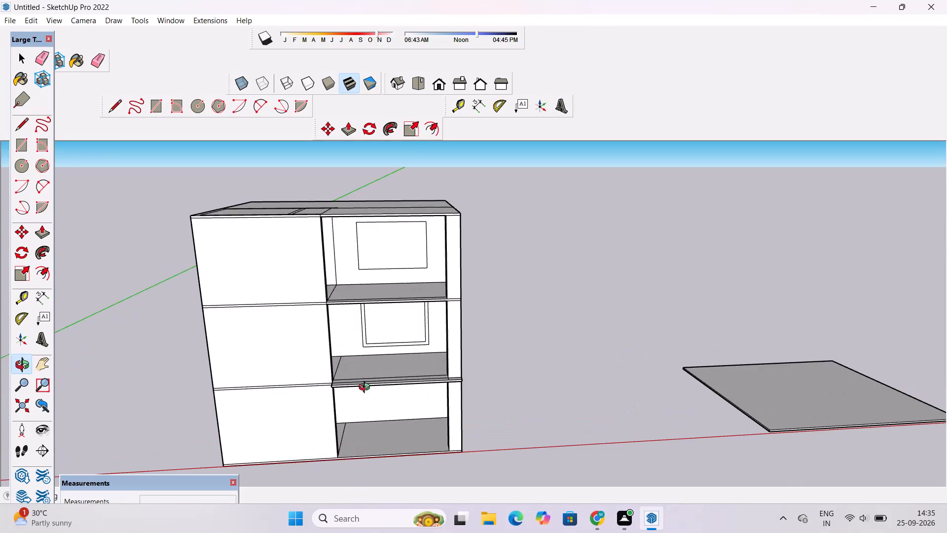
left_click_drag(364, 427, 370, 379)
left_click_drag(367, 380, 493, 384, "shift")
scroll(484, 387, "down", 1)
left_click_drag(480, 395, 426, 384, "shift")
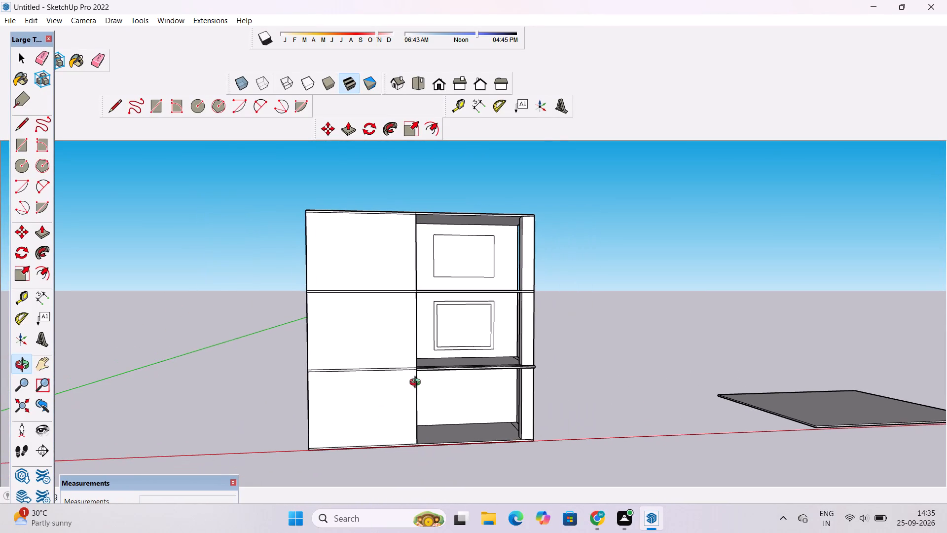
scroll(462, 412, "up", 3)
left_click_drag(462, 412, 452, 406)
left_click_drag(422, 419, 435, 448, "shift")
left_click_drag(473, 462, 472, 427)
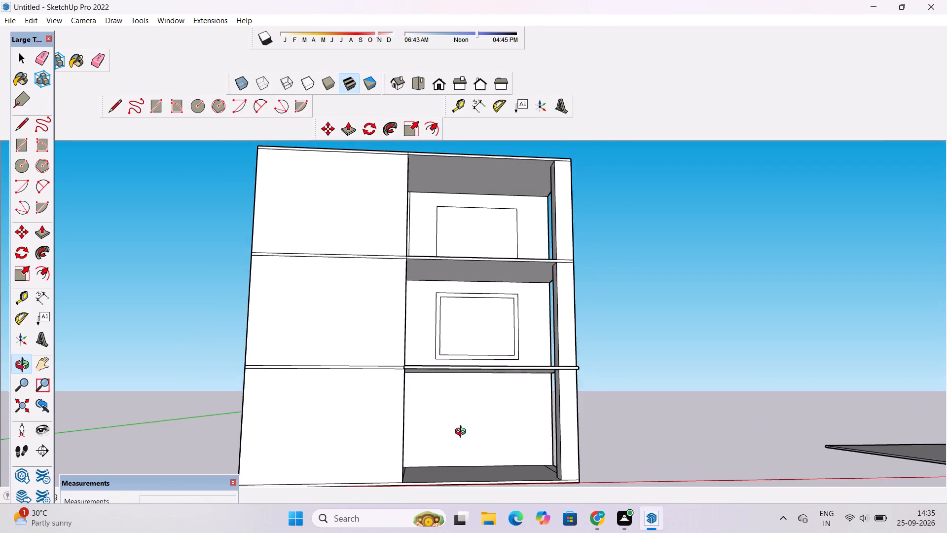
scroll(463, 433, "up", 3)
left_click_drag(457, 435, 445, 356, "shift")
left_click_drag(445, 373, 454, 403)
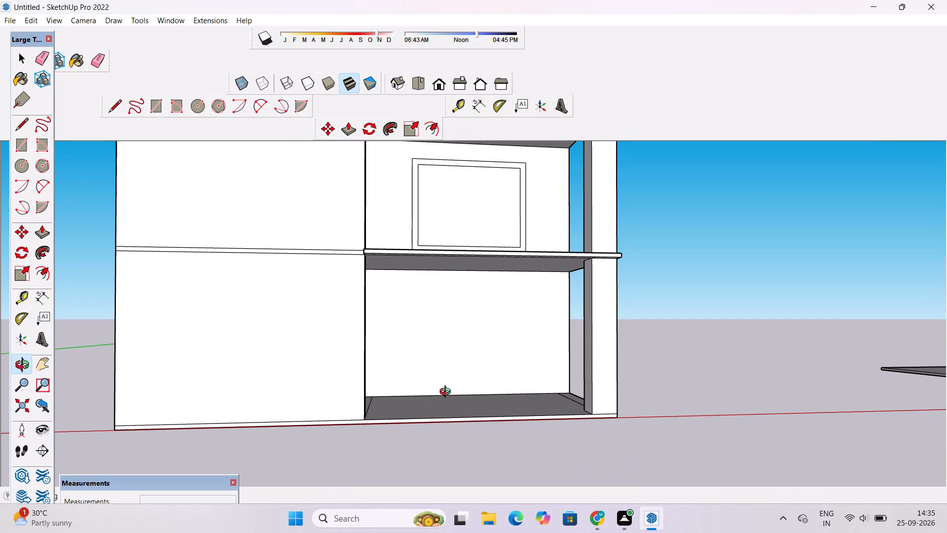
left_click(447, 393)
left_click_drag(447, 396, 451, 403, "shift")
left_click_drag(451, 403, 457, 413)
left_click(457, 413, "shift")
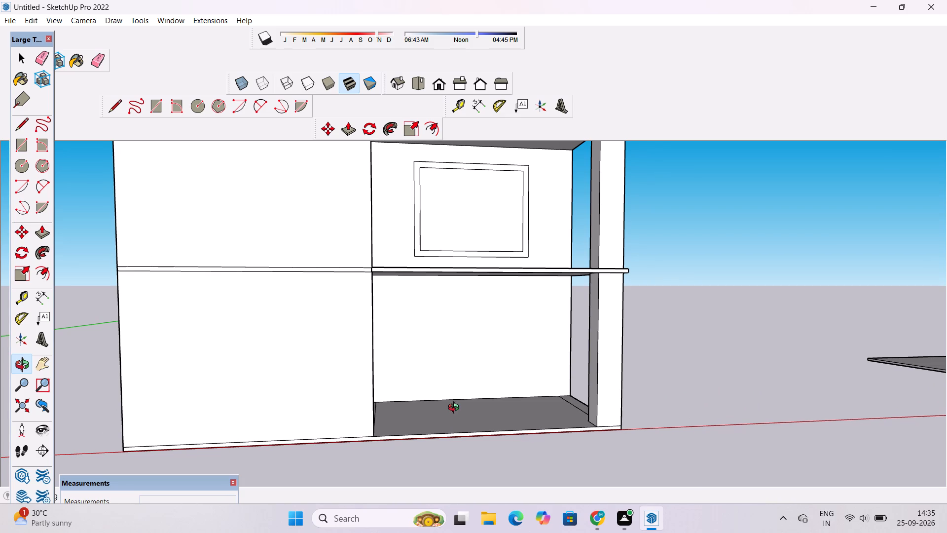
Draw an upright door rectangle about 14' 10" high by 6' 1" wide on the ground-floor bay's back wall.
key("r")
scroll(439, 401, "up", 1)
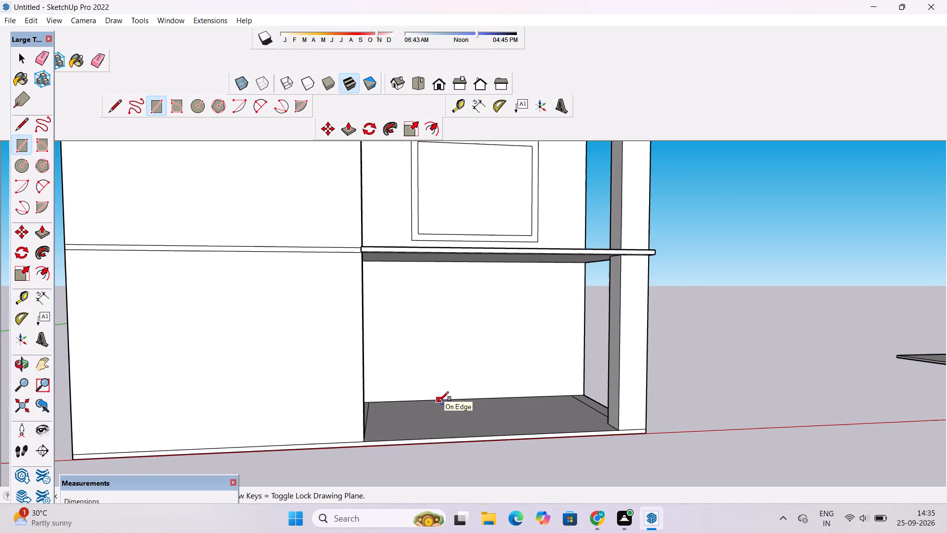
scroll(439, 401, "up", 2)
scroll(438, 400, "down", 3)
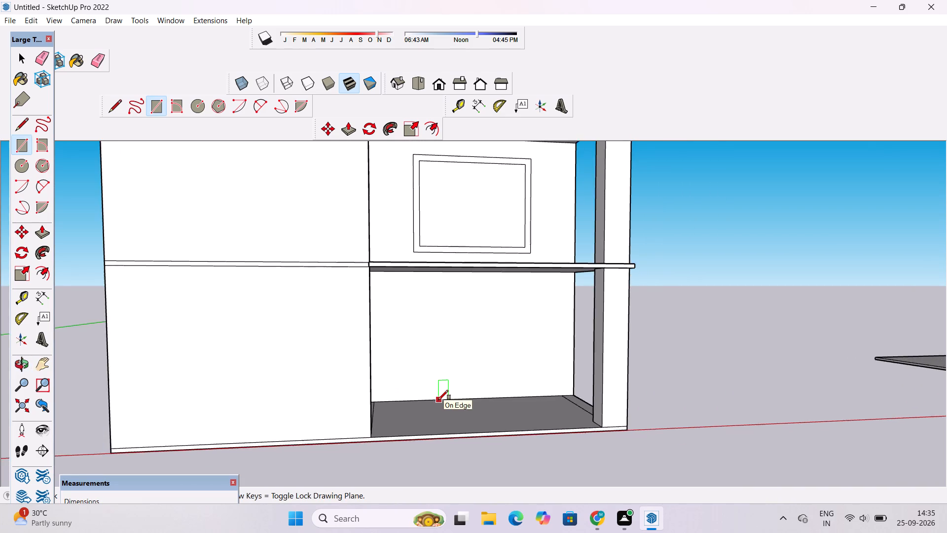
scroll(438, 400, "down", 2)
scroll(439, 390, "up", 3)
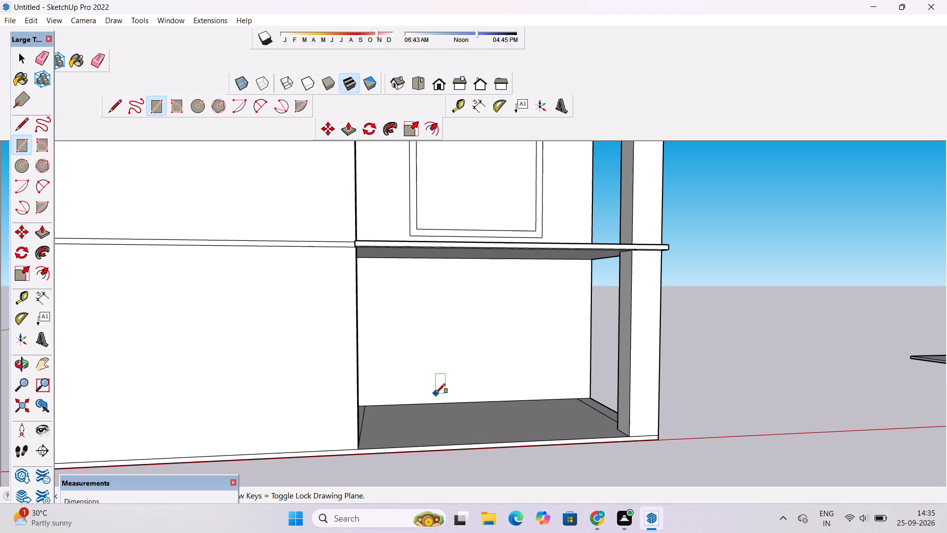
left_click(436, 393)
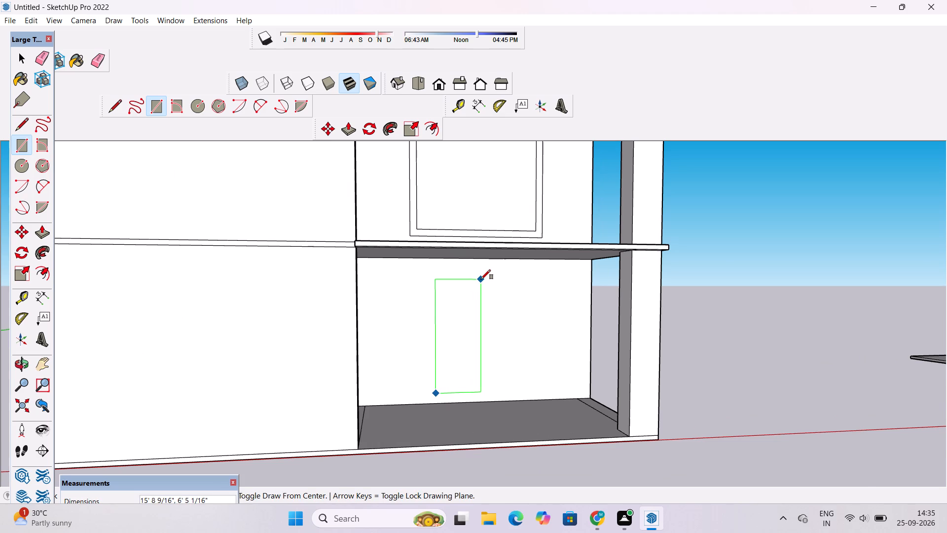
scroll(481, 279, "up", 2)
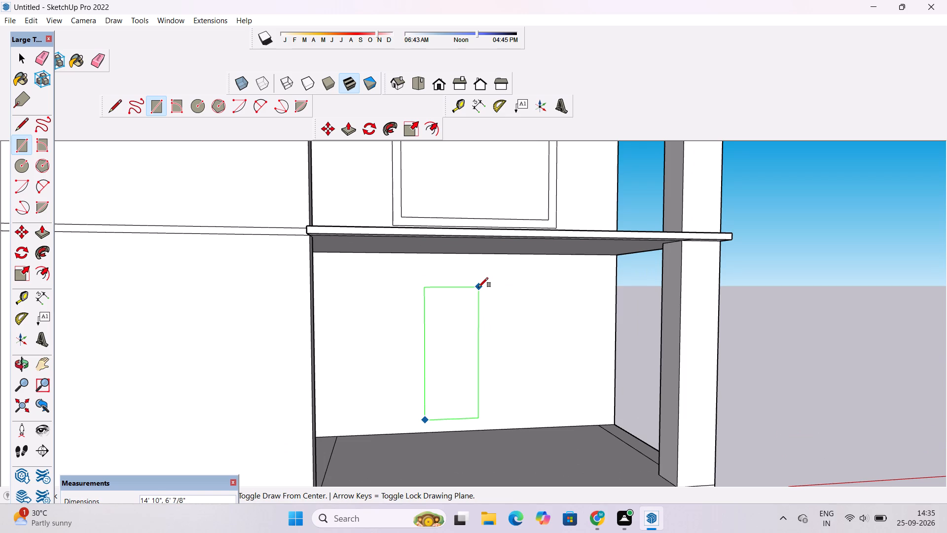
left_click(478, 287)
Draw a narrower side rectangle about 11' 6" high by 3' 8" wide from the door rectangle's upper corner, sharing its side edge.
scroll(478, 287, "down", 1)
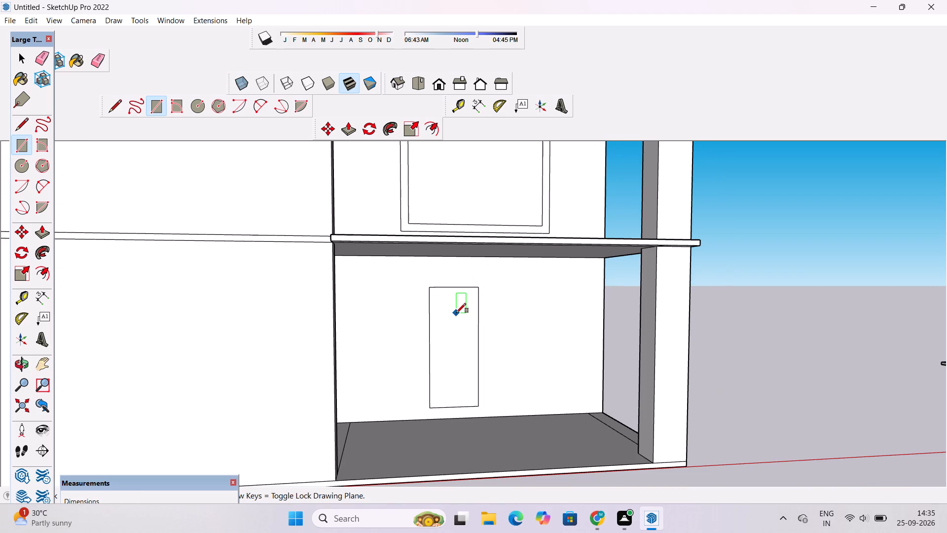
scroll(436, 319, "up", 1)
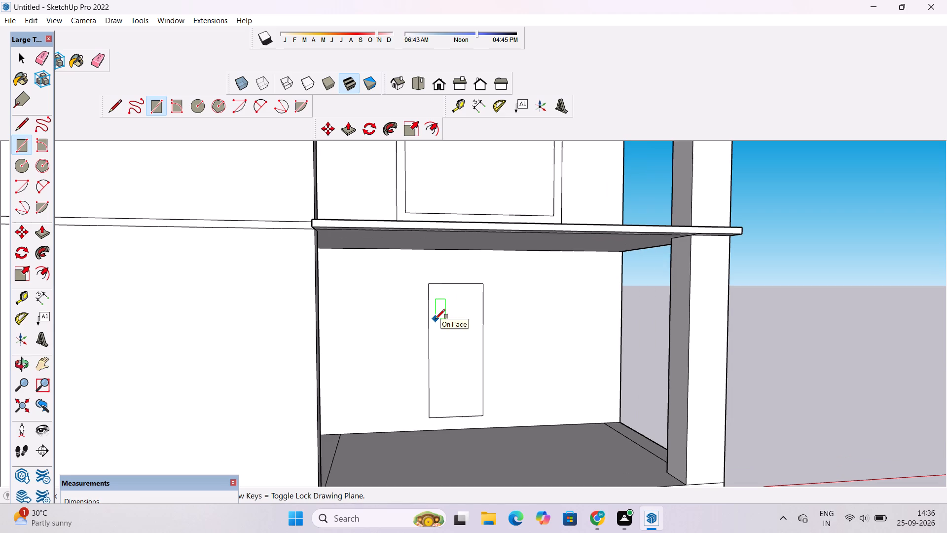
scroll(469, 310, "up", 4)
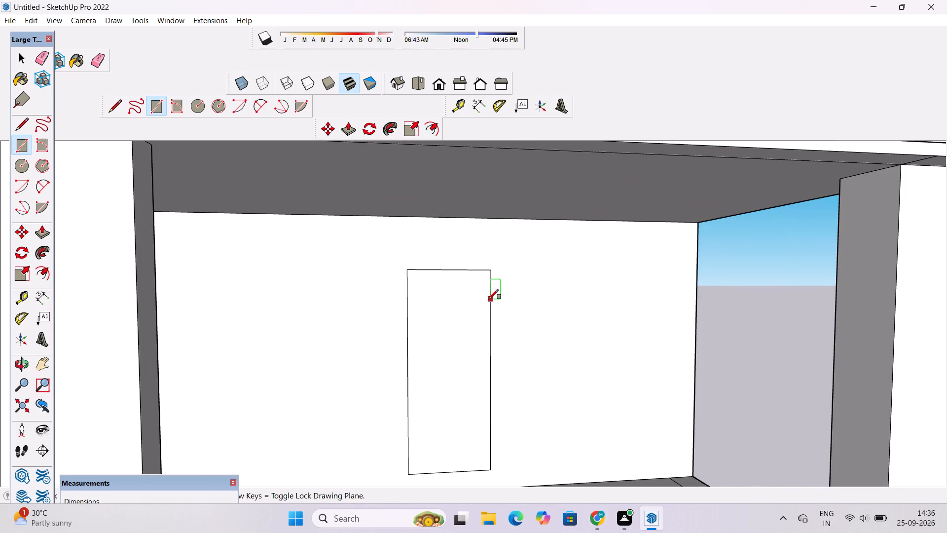
left_click(489, 271)
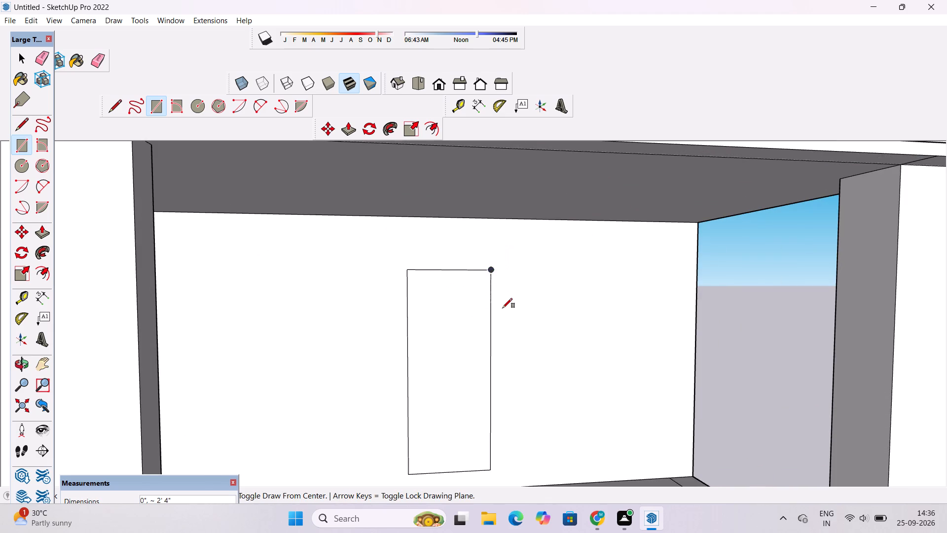
scroll(503, 308, "down", 7)
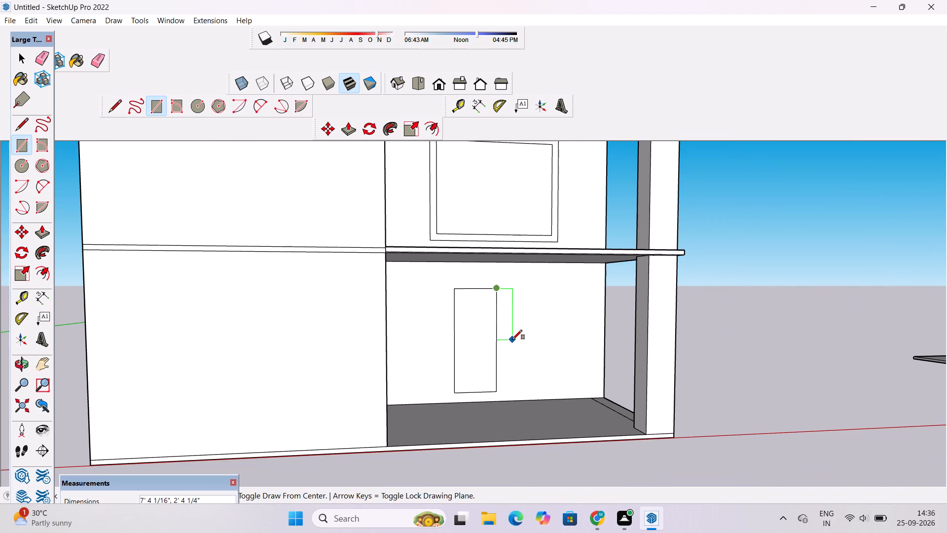
scroll(513, 346, "up", 3)
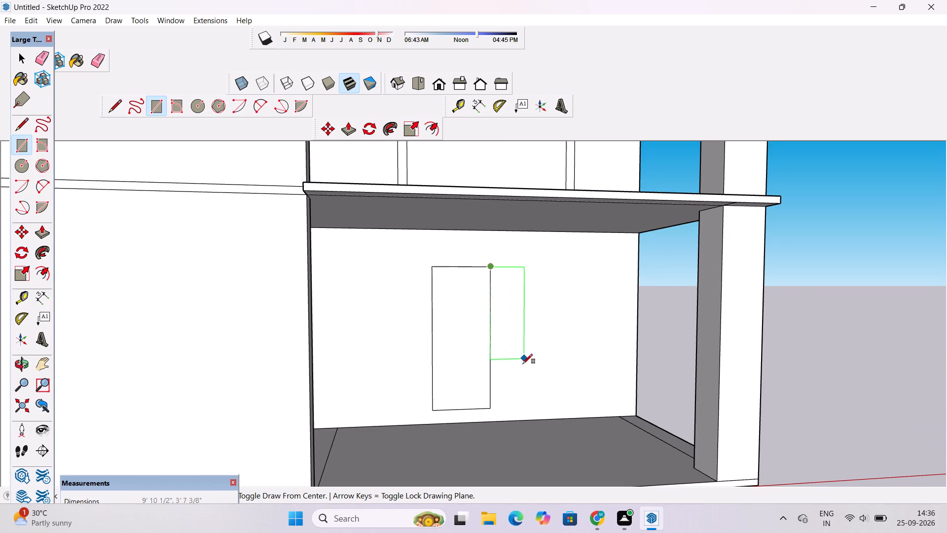
scroll(520, 371, "up", 3)
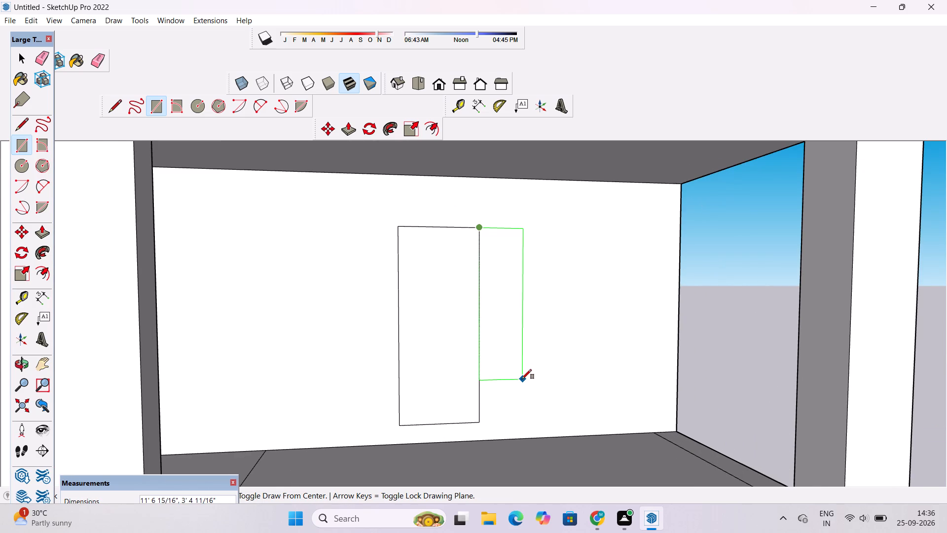
scroll(522, 379, "down", 4)
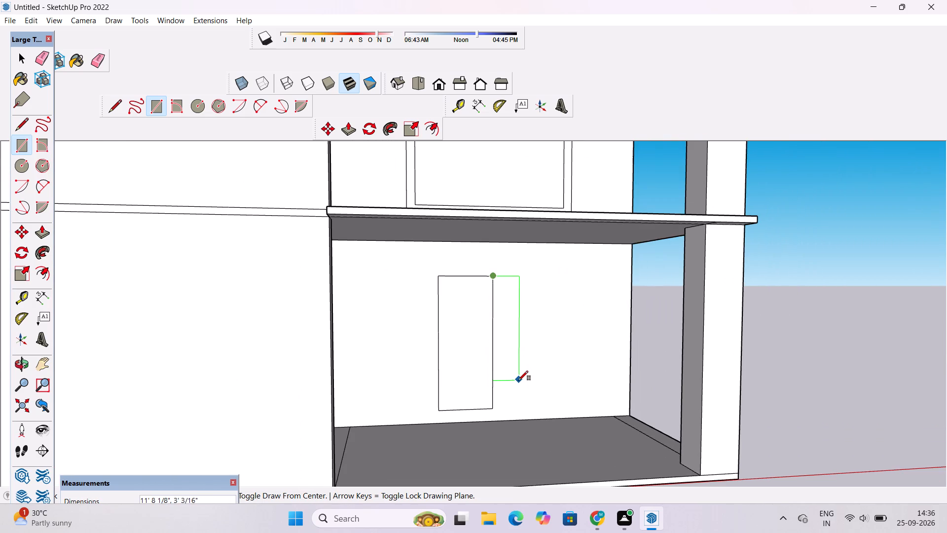
scroll(518, 381, "up", 2)
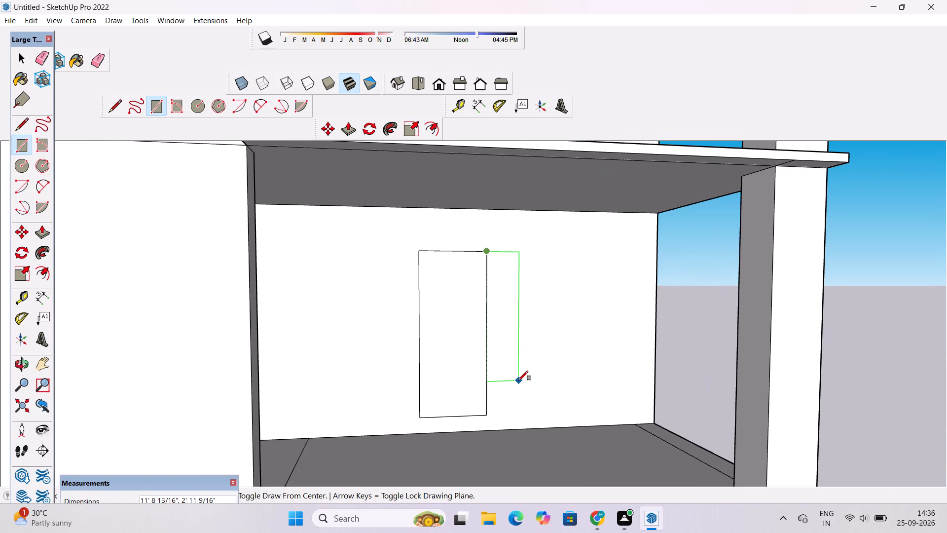
scroll(518, 381, "up", 1)
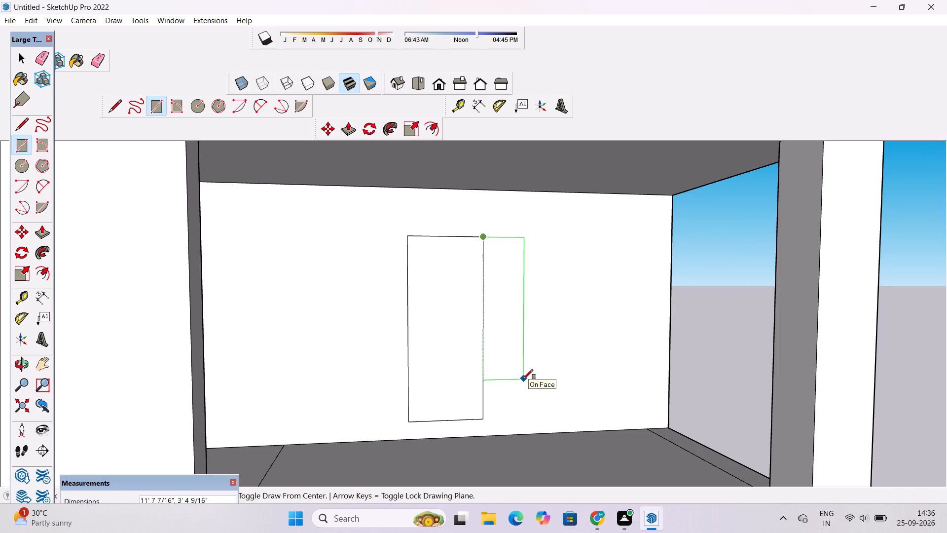
scroll(523, 379, "down", 4)
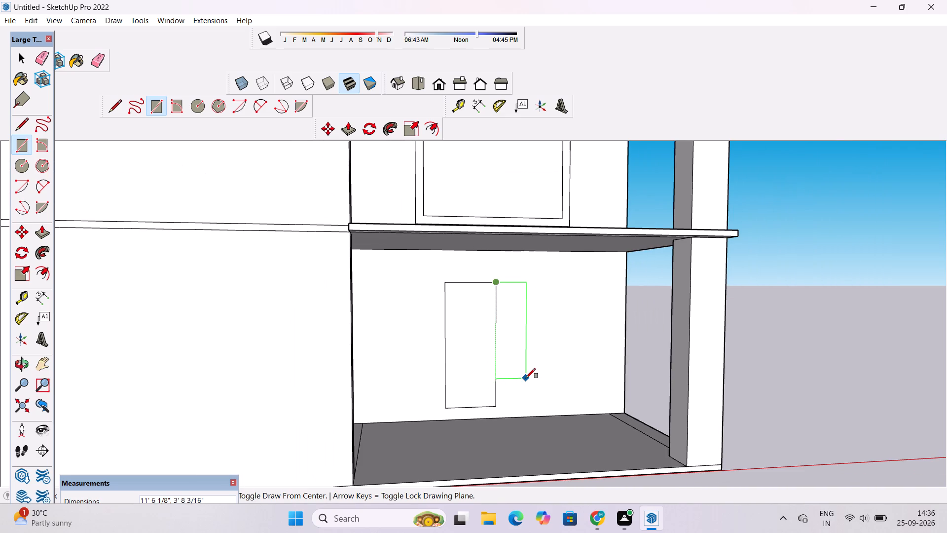
left_click(526, 378)
key("space")
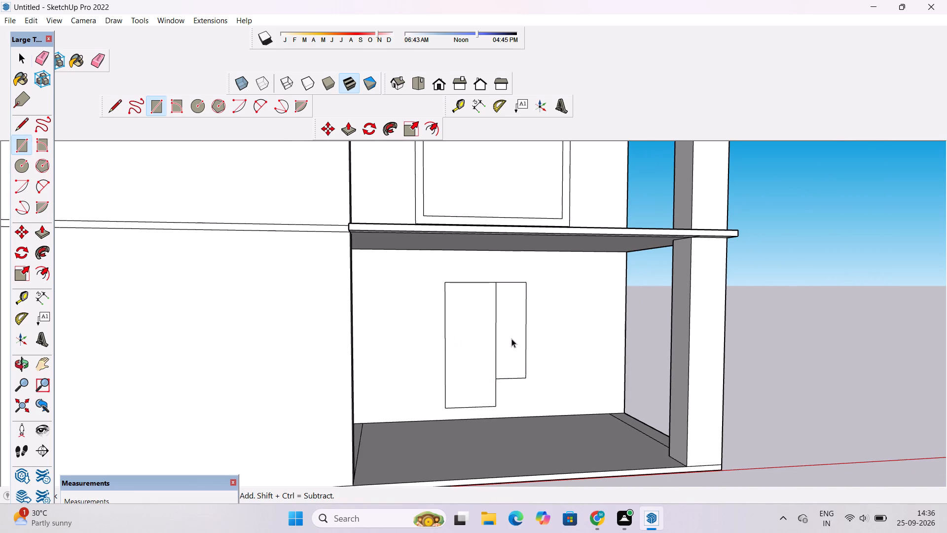
Copy the side rectangle about 9' 9" across to the door rectangle's opposite side, with the top edges level.
double_click(511, 339)
key("m")
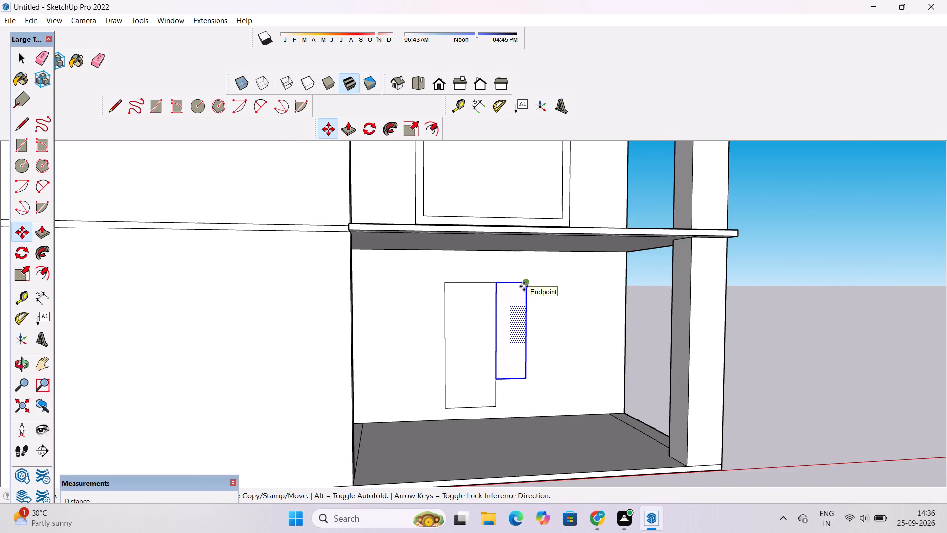
left_click(524, 286)
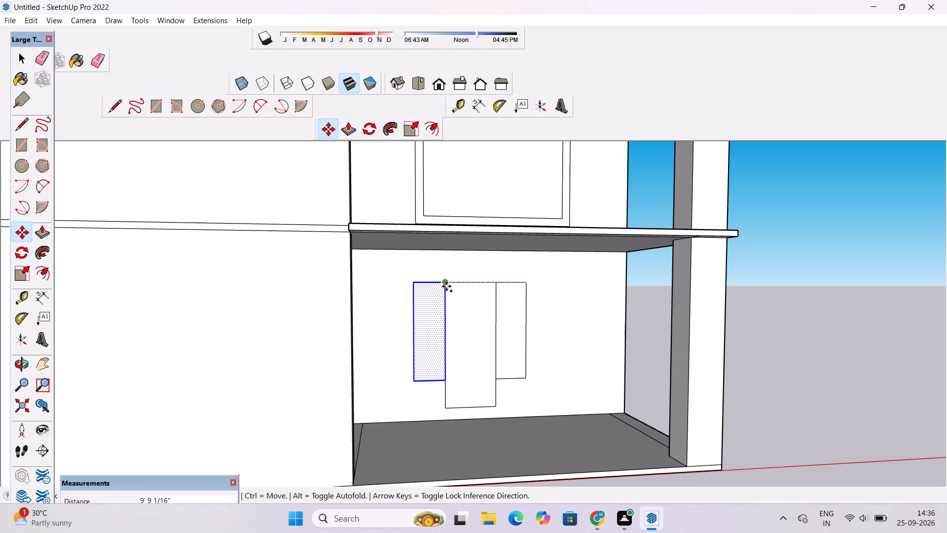
left_click(443, 287)
key("space")
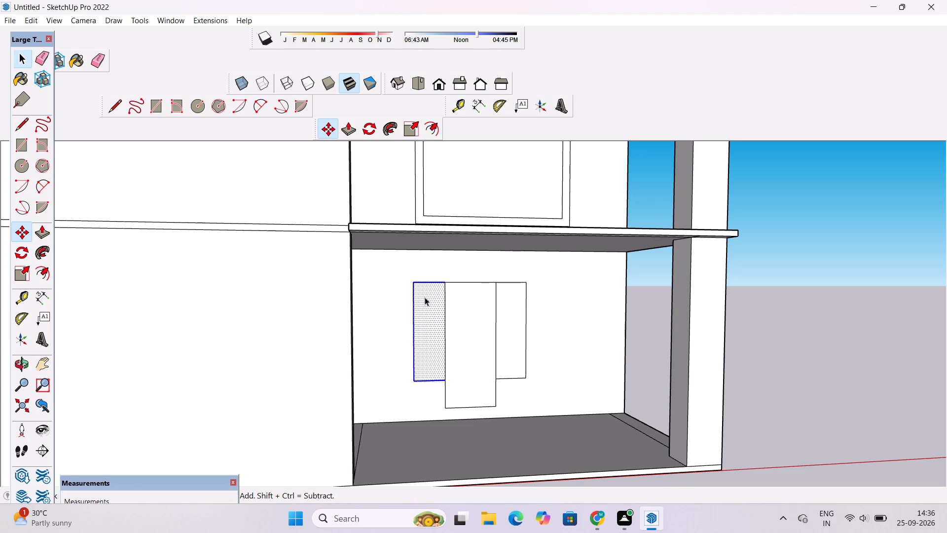
scroll(425, 297, "down", 4)
left_click(672, 326)
Examine the ground-floor door and side rectangles from the front relative to the window outlines on the floors above.
key("o")
scroll(562, 360, "down", 3)
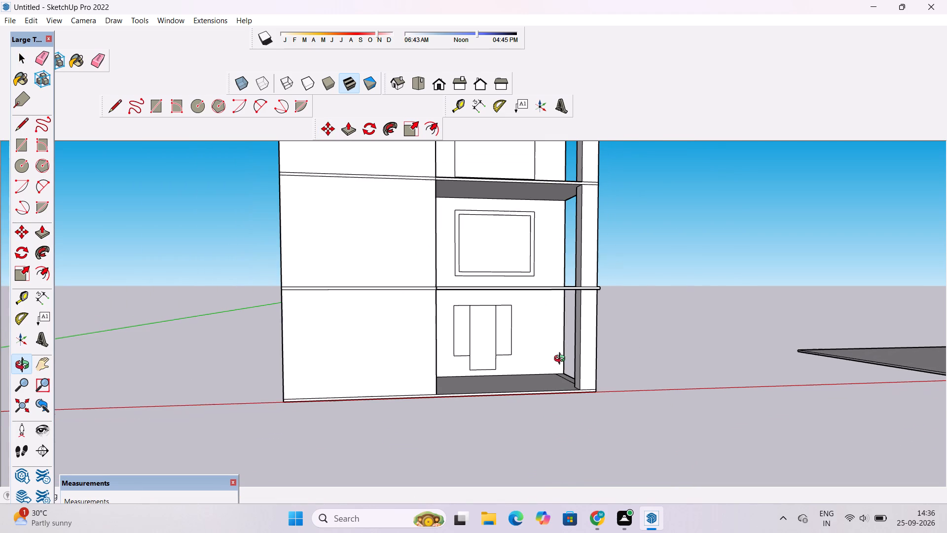
scroll(514, 361, "up", 2)
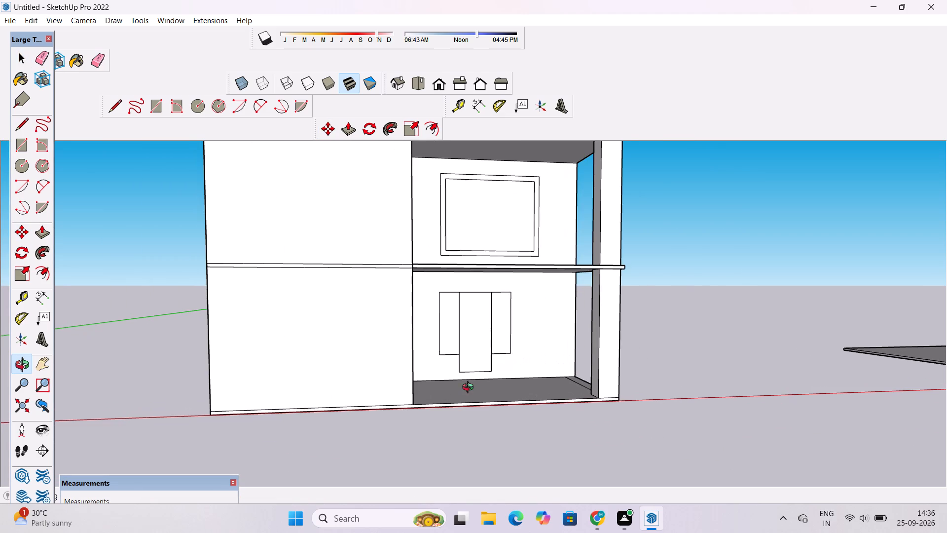
left_click_drag(470, 388, 511, 439)
scroll(518, 411, "up", 3)
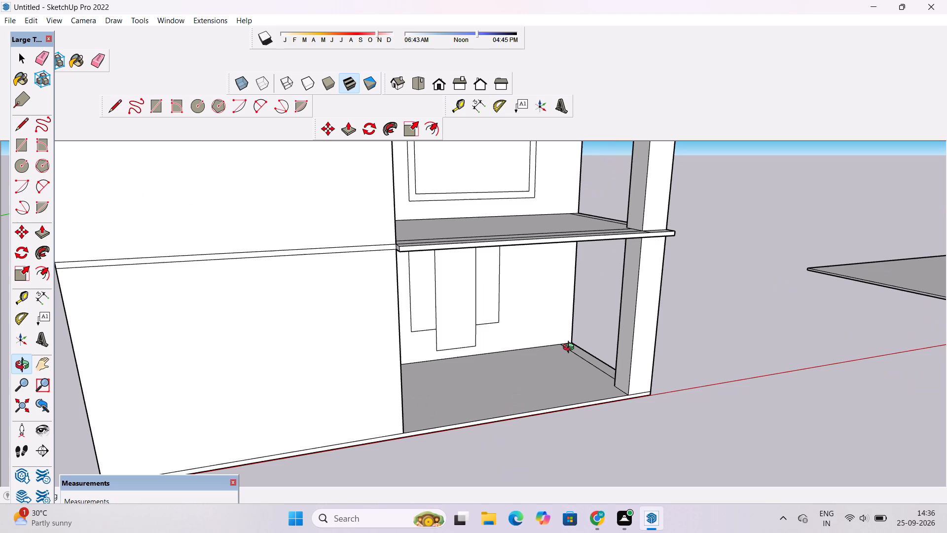
scroll(293, 109, "down", 4)
scroll(343, 259, "down", 6)
left_click_drag(500, 307, 465, 227)
left_click_drag(406, 316, 422, 363)
scroll(427, 321, "down", 4)
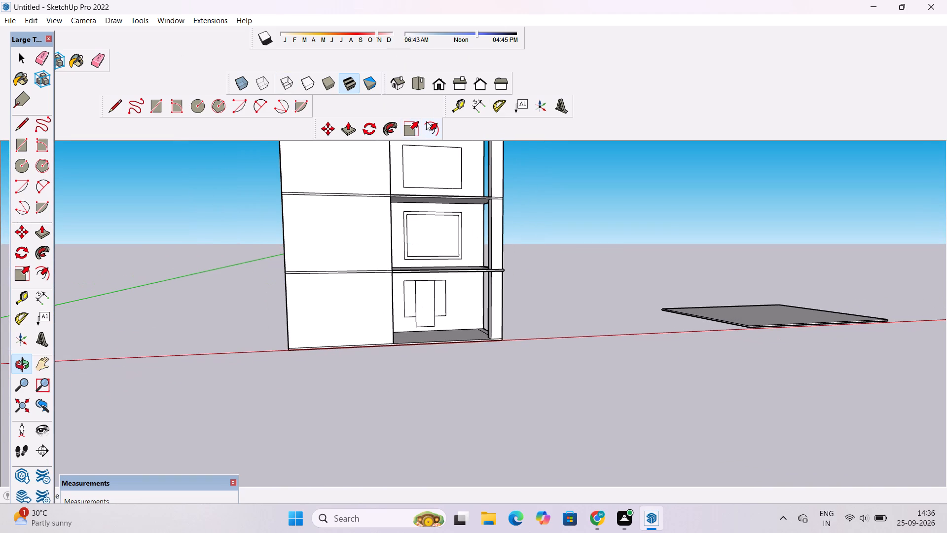
left_click(440, 91)
left_click_drag(338, 297, 384, 298, "shift")
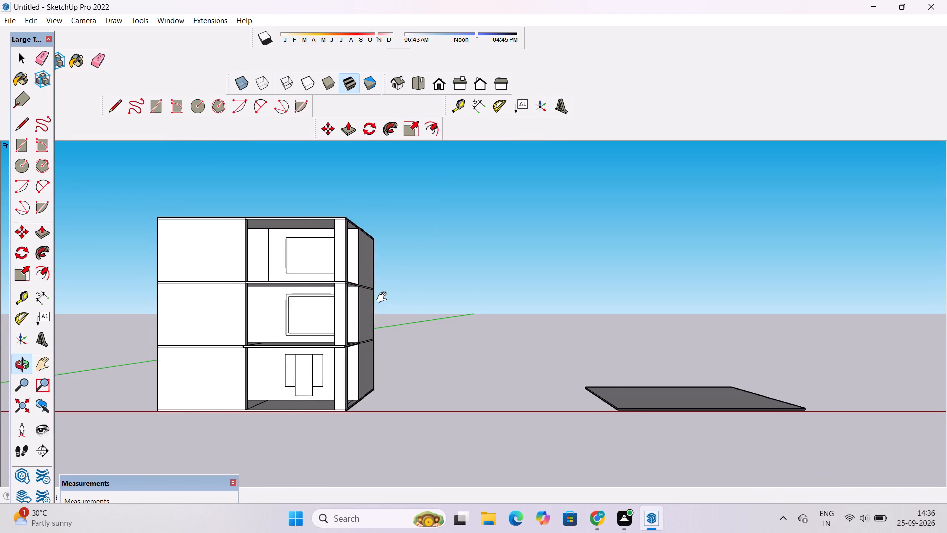
left_click_drag(384, 298, 558, 254, "shift")
left_click_drag(487, 320, 485, 344)
scroll(496, 335, "up", 5)
left_click_drag(509, 335, 521, 298)
left_click_drag(515, 316, 459, 310, "shift")
left_click_drag(444, 346, 449, 357)
scroll(412, 329, "up", 3)
left_click_drag(420, 335, 428, 301, "shift")
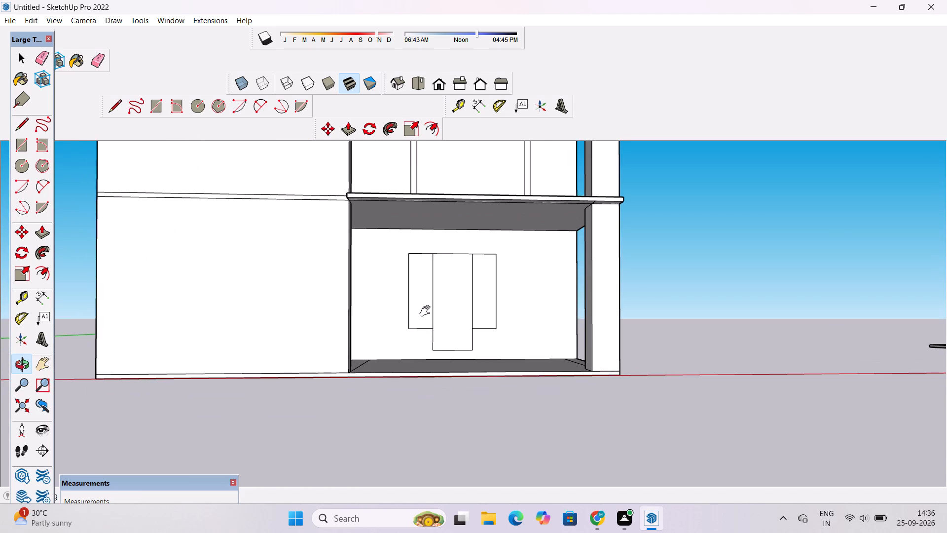
left_click_drag(427, 312, 428, 318, "shift")
left_click_drag(428, 318, 428, 327, "shift")
Move the door rectangle and both side rectangles together 3' sideways along the ground-floor back wall, toward the solid wall block.
key("space")
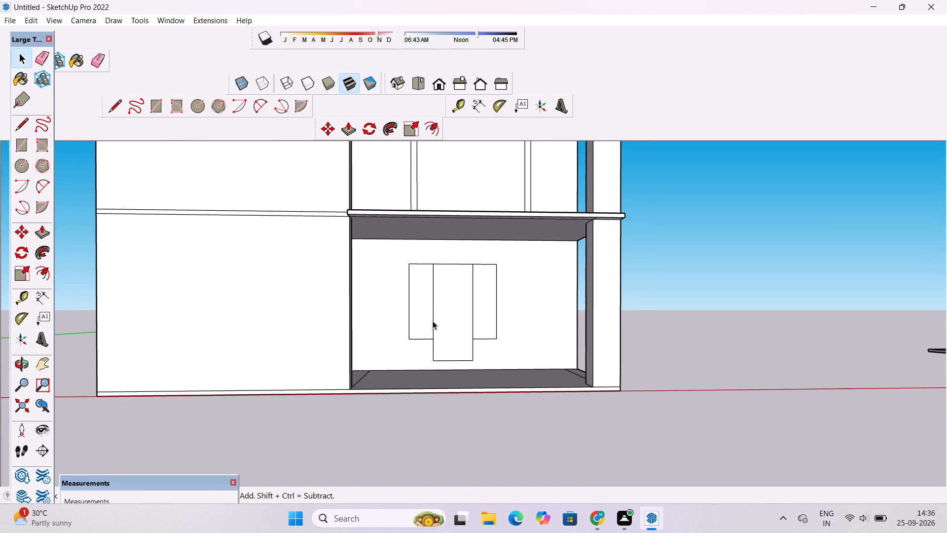
scroll(433, 319, "up", 1)
double_click(421, 300)
double_click(438, 293, "ctrl")
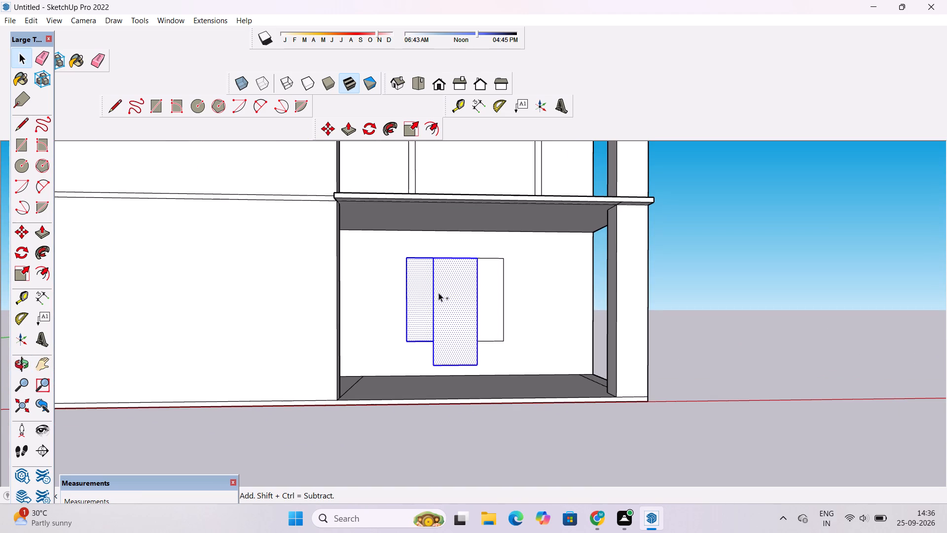
double_click(490, 289, "ctrl")
key("m")
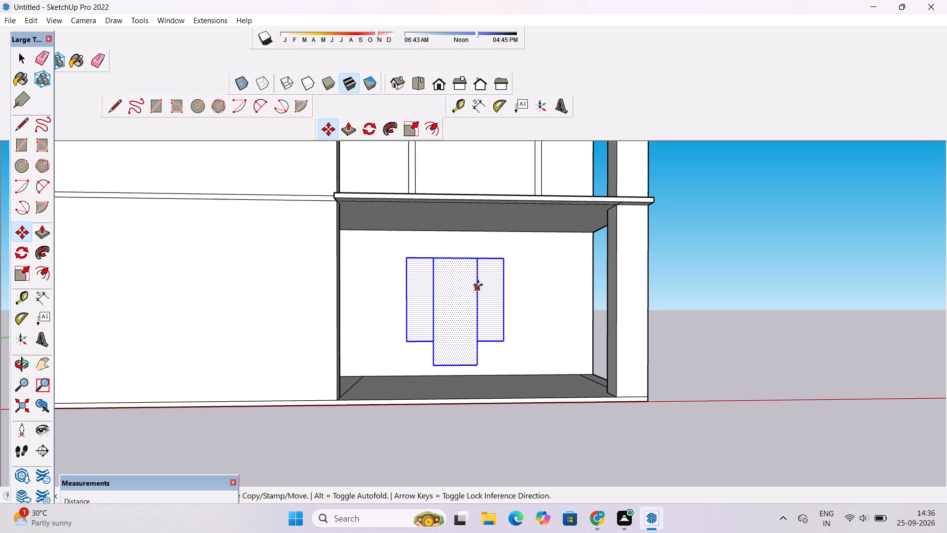
scroll(426, 269, "up", 2)
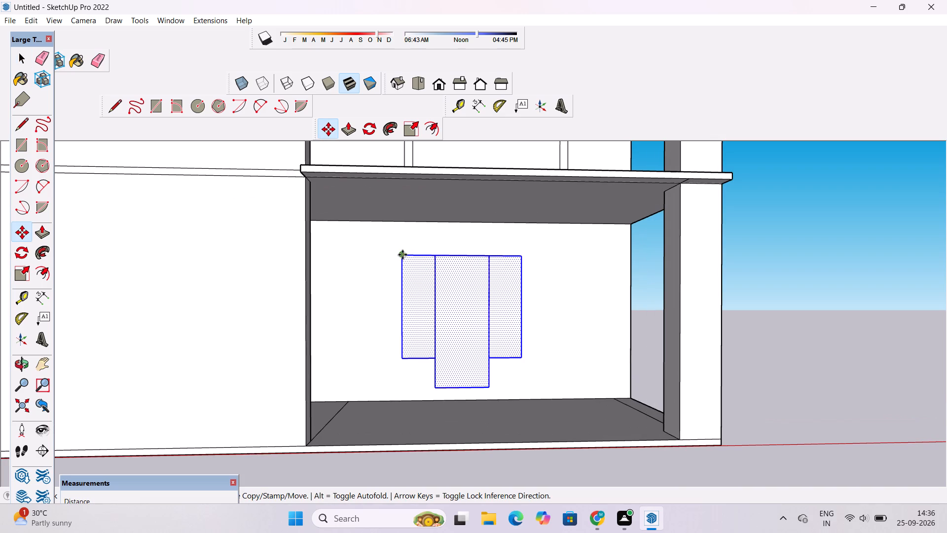
left_click(402, 255)
left_click(372, 257)
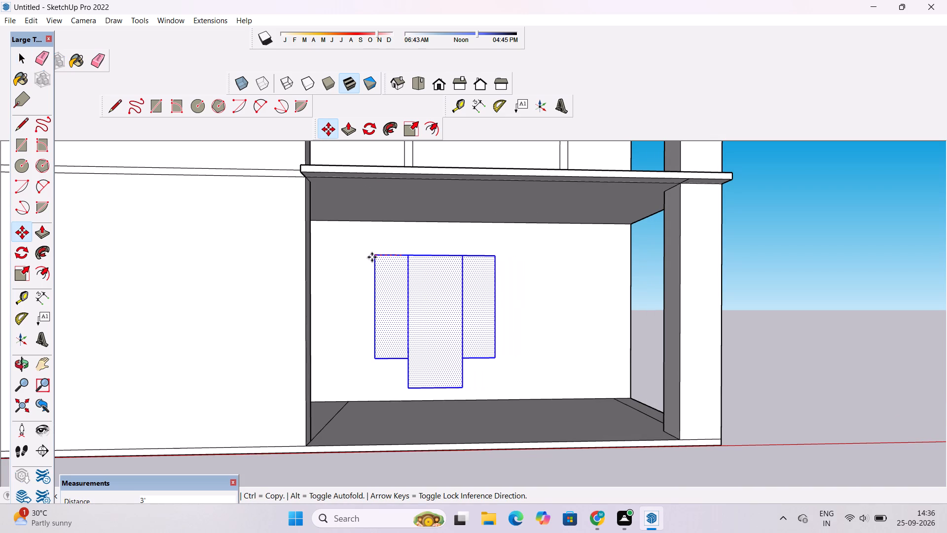
scroll(375, 267, "down", 6)
key("space")
left_click(548, 250)
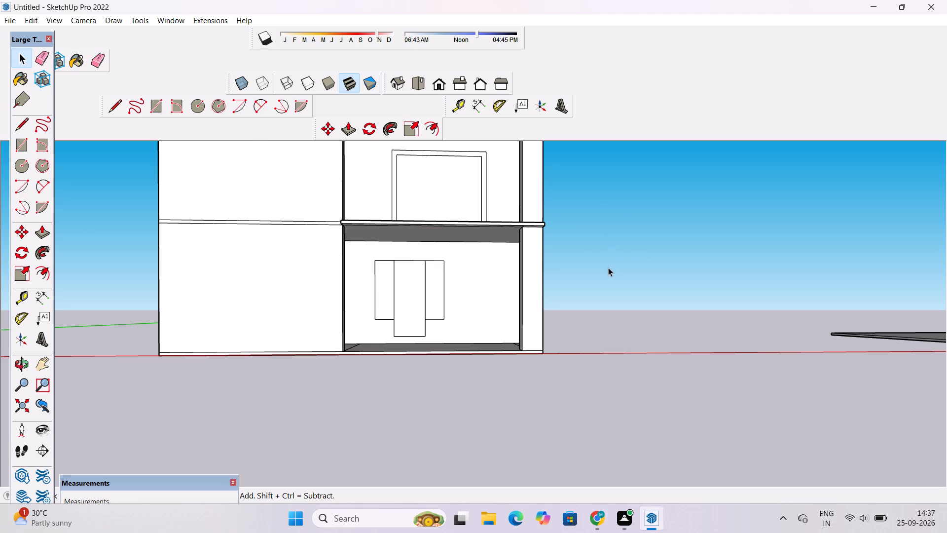
Examine the shifted door and side rectangles and the free wall space beside them in the ground-floor bay.
scroll(608, 267, "down", 1)
scroll(451, 313, "up", 3)
key("o")
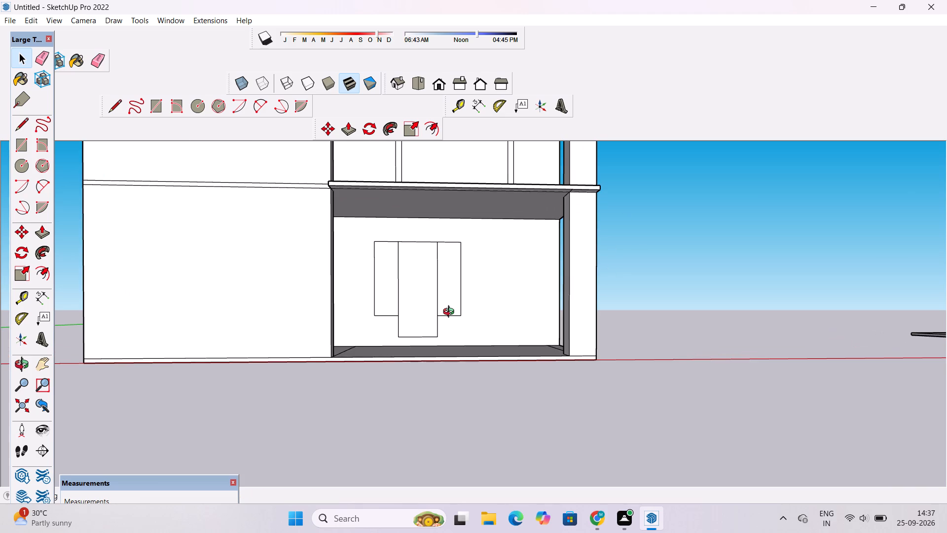
scroll(451, 313, "down", 2)
left_click_drag(458, 310, 465, 319)
left_click(470, 314, "shift")
left_click(473, 315)
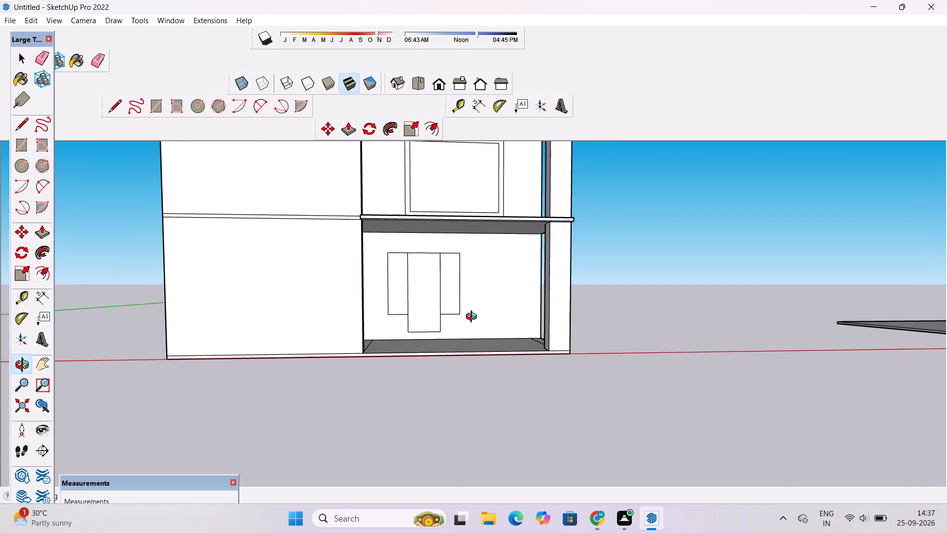
left_click_drag(474, 318, 474, 324, "shift")
left_click_drag(474, 324, 484, 328)
scroll(488, 328, "up", 1)
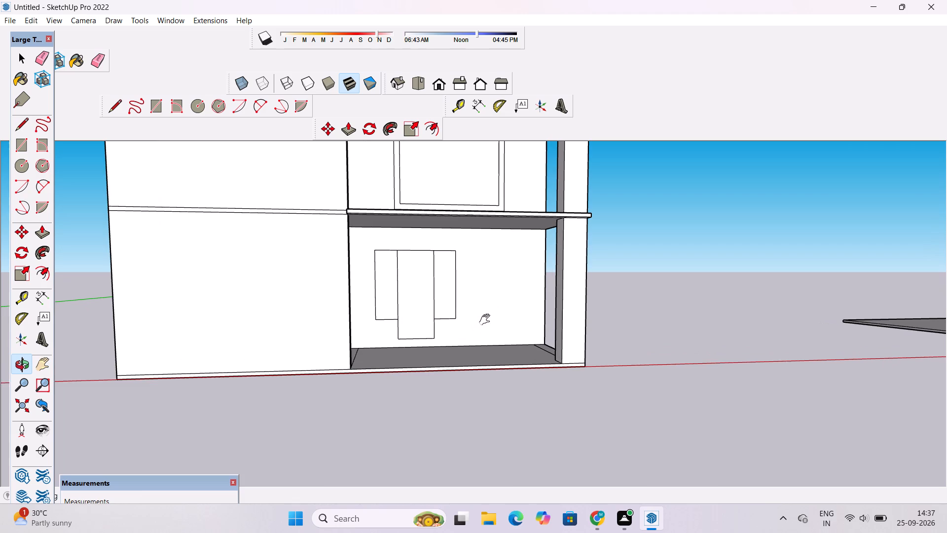
left_click(487, 320, "shift")
scroll(477, 329, "up", 1)
left_click_drag(477, 329, 492, 329, "shift")
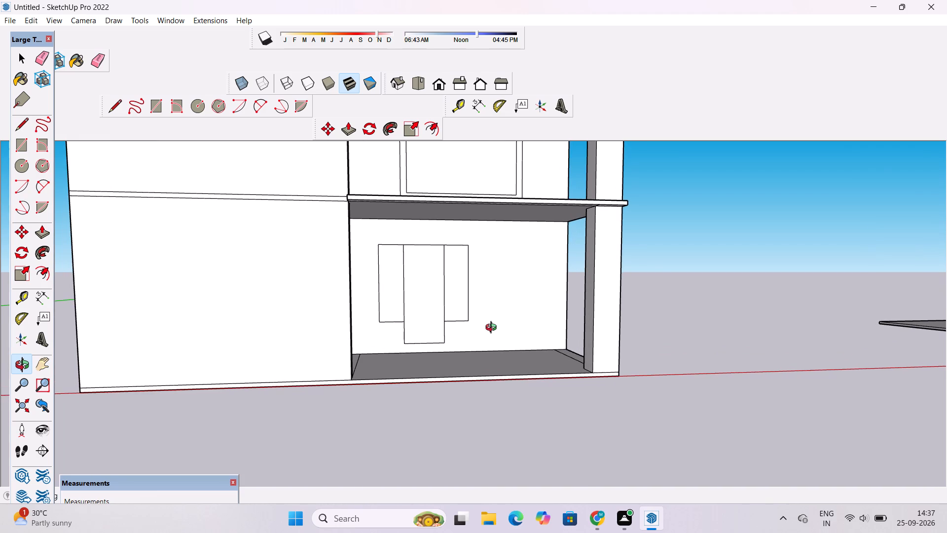
scroll(493, 324, "up", 3)
left_click_drag(493, 324, 468, 325, "shift")
scroll(466, 325, "down", 2, "shift")
left_click_drag(464, 323, 456, 323, "shift")
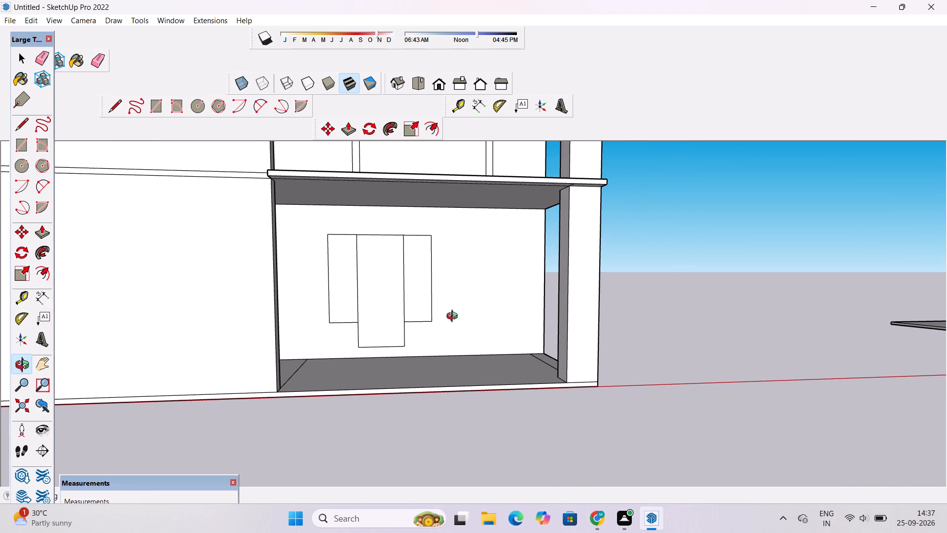
scroll(454, 317, "up", 1)
scroll(454, 317, "down", 1)
left_click_drag(454, 317, 462, 317, "shift")
scroll(462, 317, "up", 1)
scroll(462, 317, "down", 3)
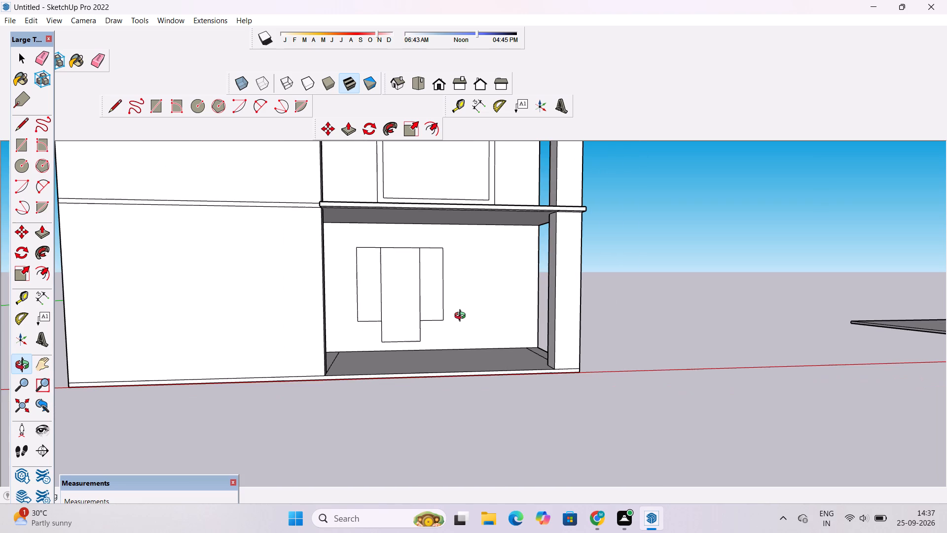
left_click(462, 317, "shift")
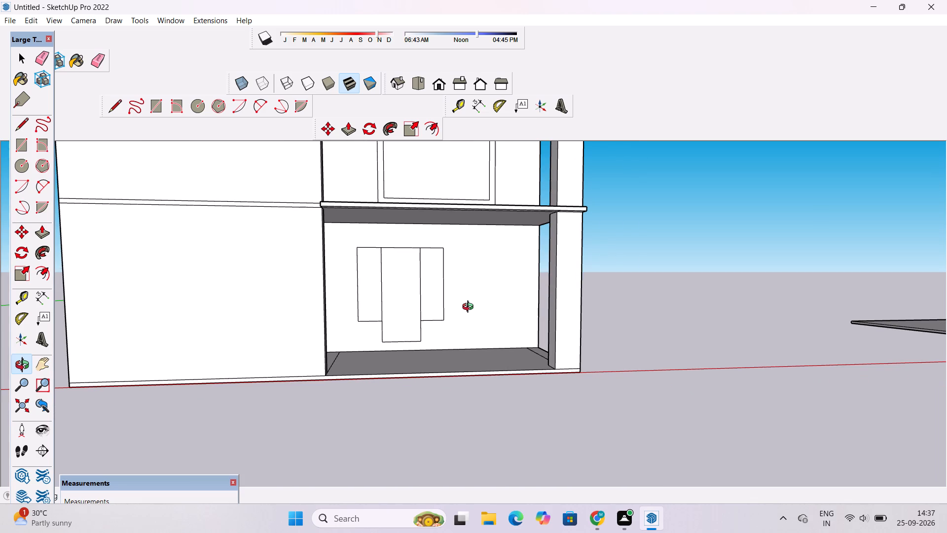
left_click_drag(457, 321, 459, 335, "shift")
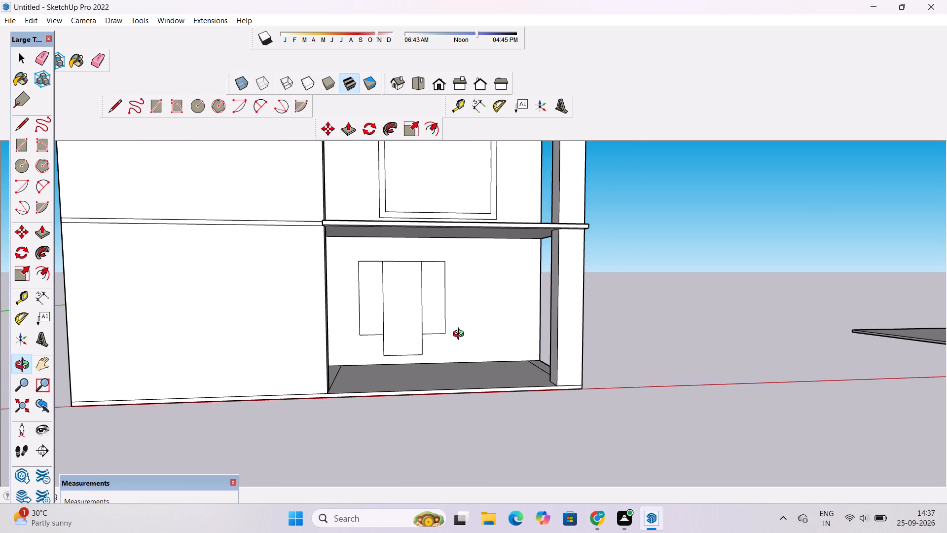
scroll(461, 335, "up", 1)
scroll(461, 335, "down", 1)
Draw a separate upright window rectangle about 7' 7" high by 3' 4" wide beside the door group, with its top level with theirs.
key("r")
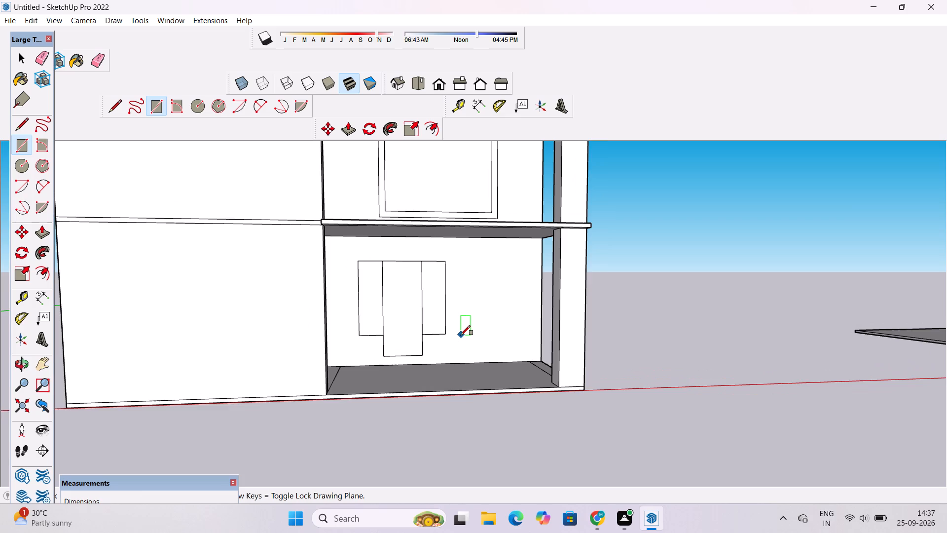
scroll(461, 335, "up", 1)
scroll(444, 326, "down", 1)
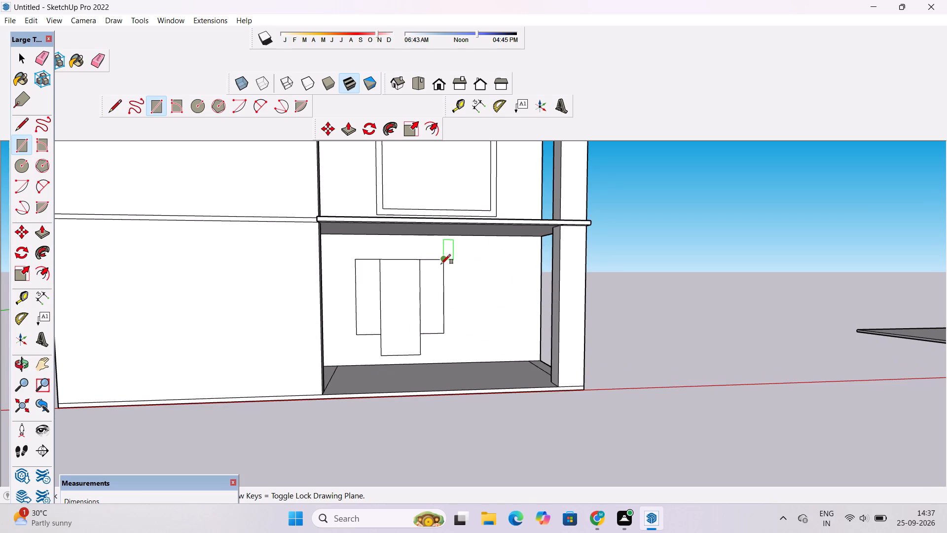
scroll(444, 262, "up", 1)
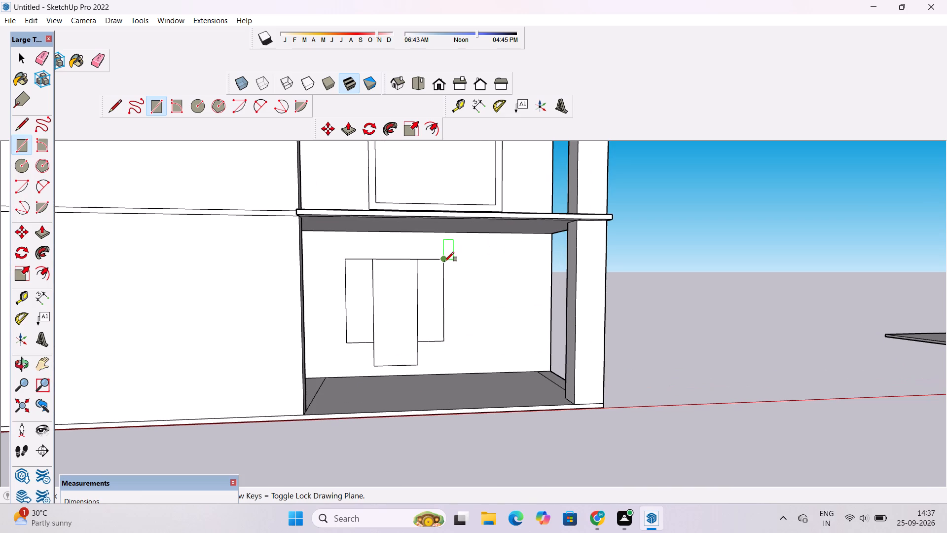
scroll(446, 263, "up", 6)
scroll(444, 263, "down", 3)
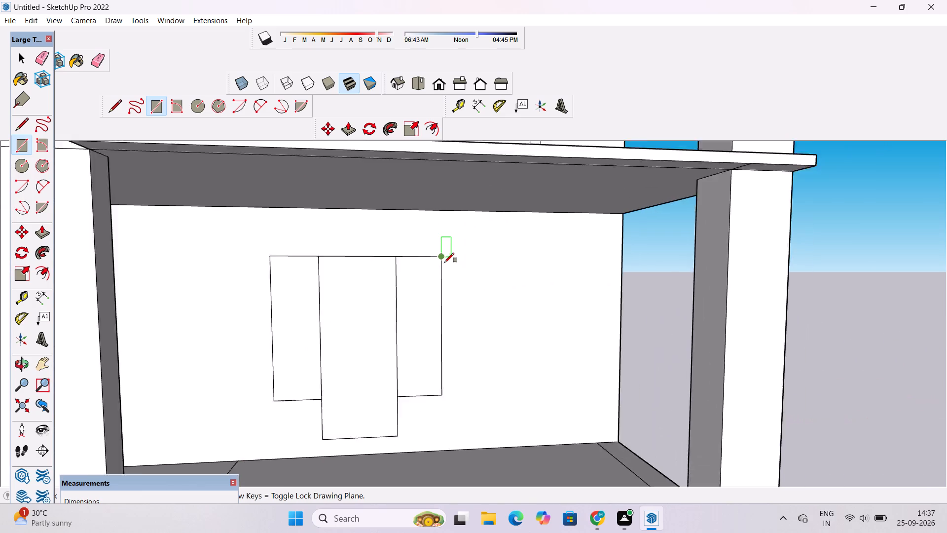
scroll(444, 263, "down", 2)
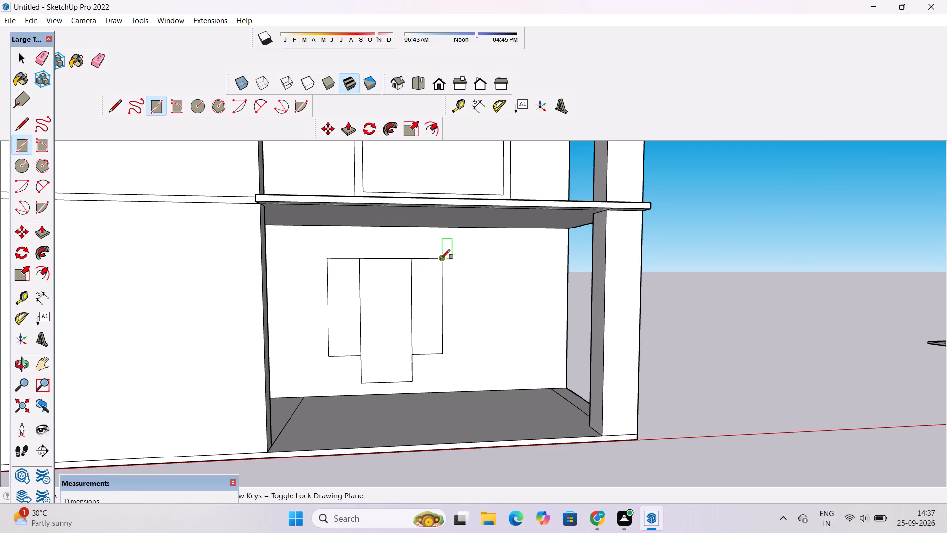
scroll(440, 259, "down", 1)
scroll(440, 259, "up", 2)
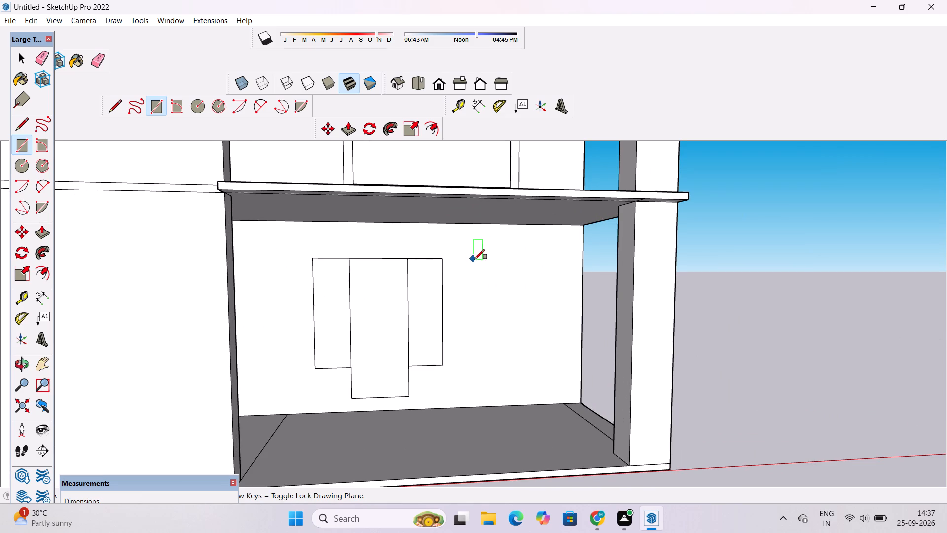
left_click(484, 258)
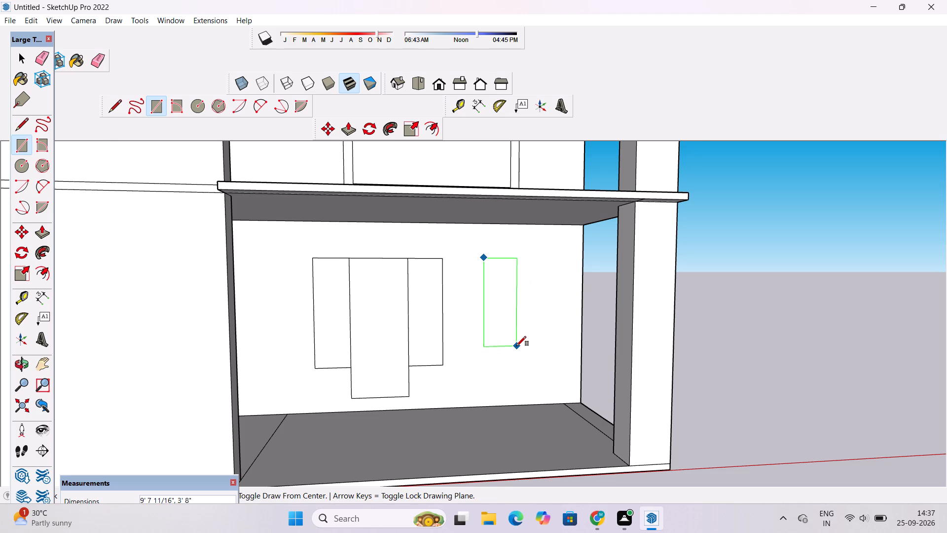
scroll(516, 344, "up", 1)
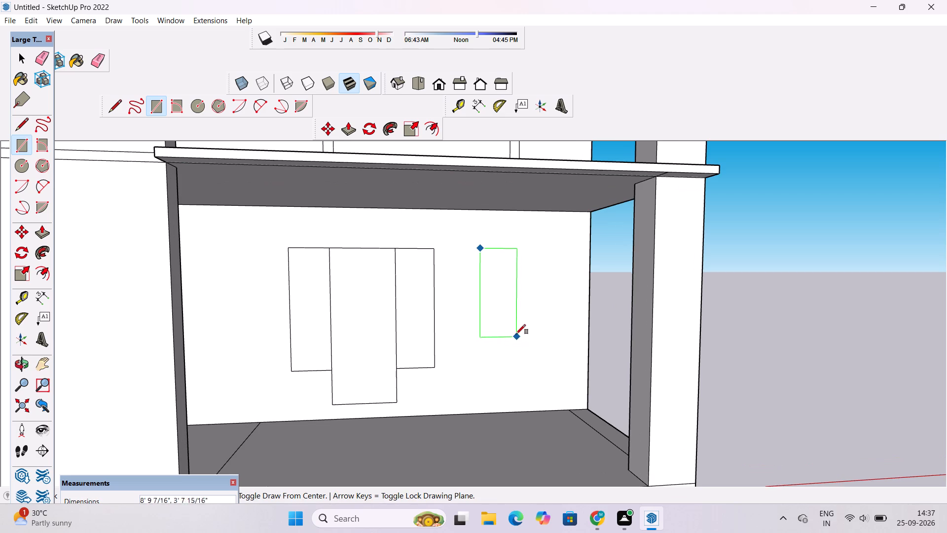
scroll(513, 326, "up", 1)
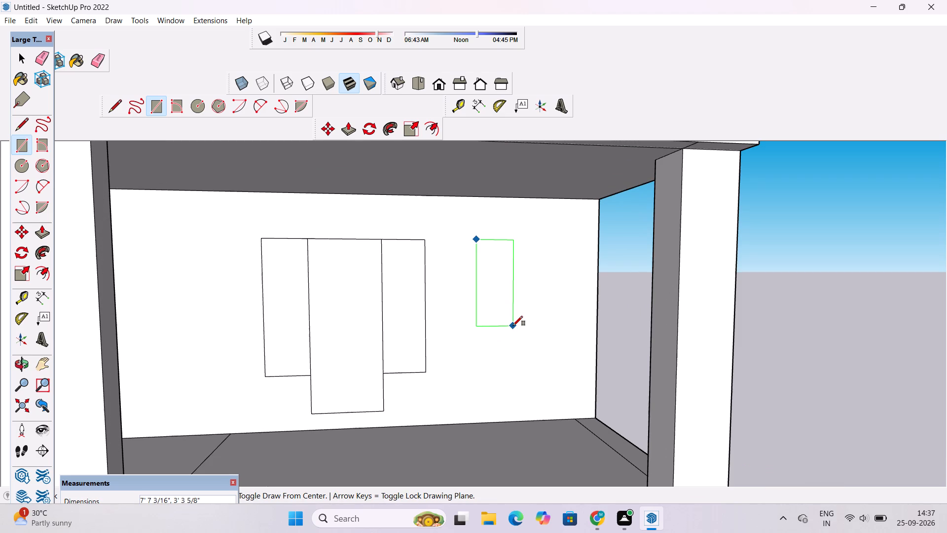
left_click(513, 326)
Move the small window rectangle about 1' 8" sideways along the back wall, away from the door group toward the corner column.
key("space")
double_click(495, 309)
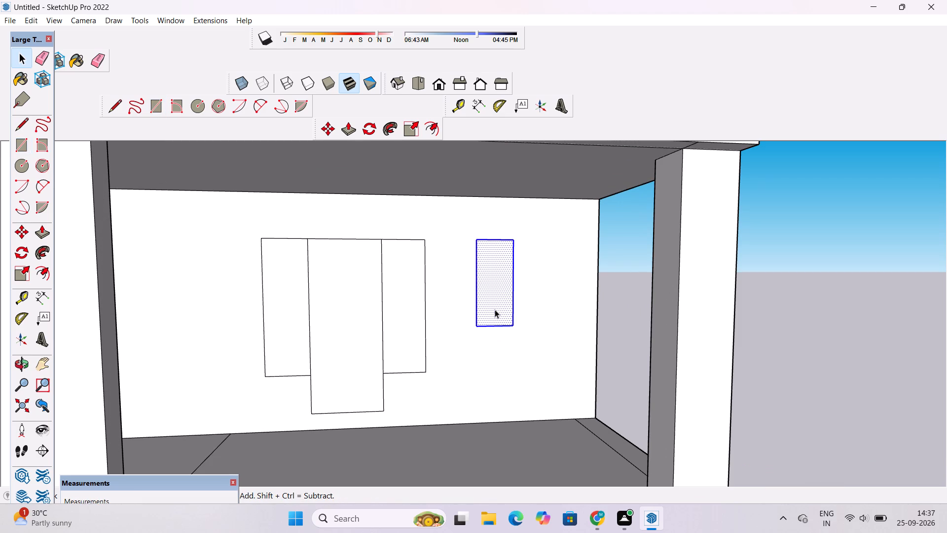
key("m")
scroll(492, 310, "down", 2)
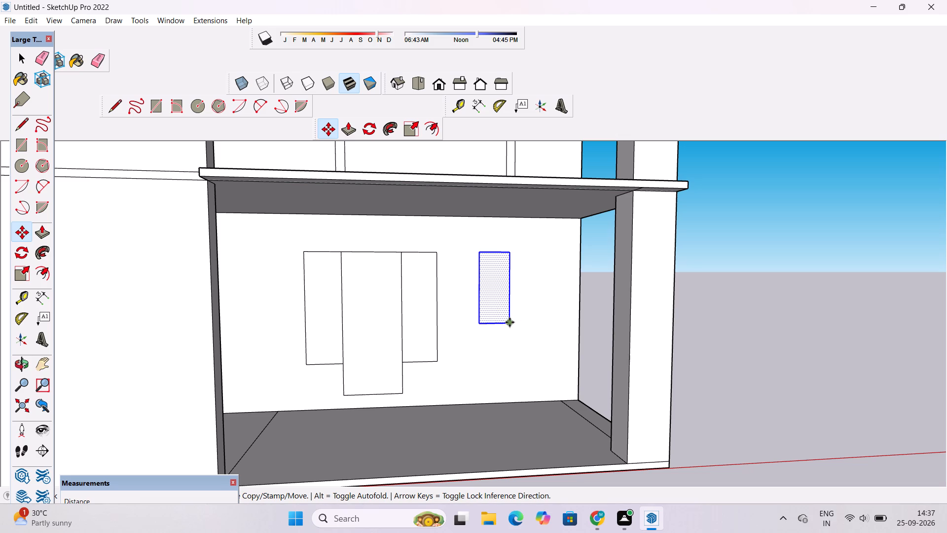
scroll(498, 326, "down", 3)
scroll(542, 326, "up", 5)
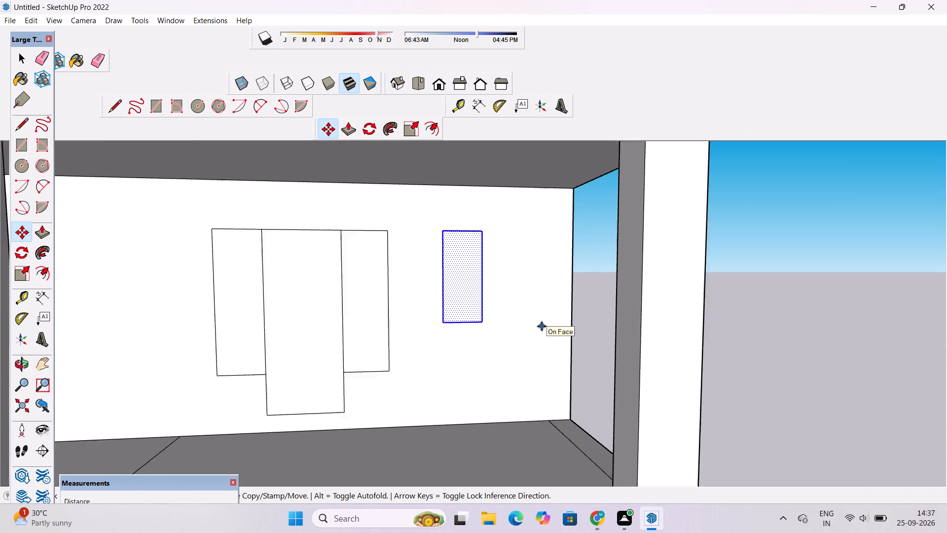
scroll(542, 326, "up", 1)
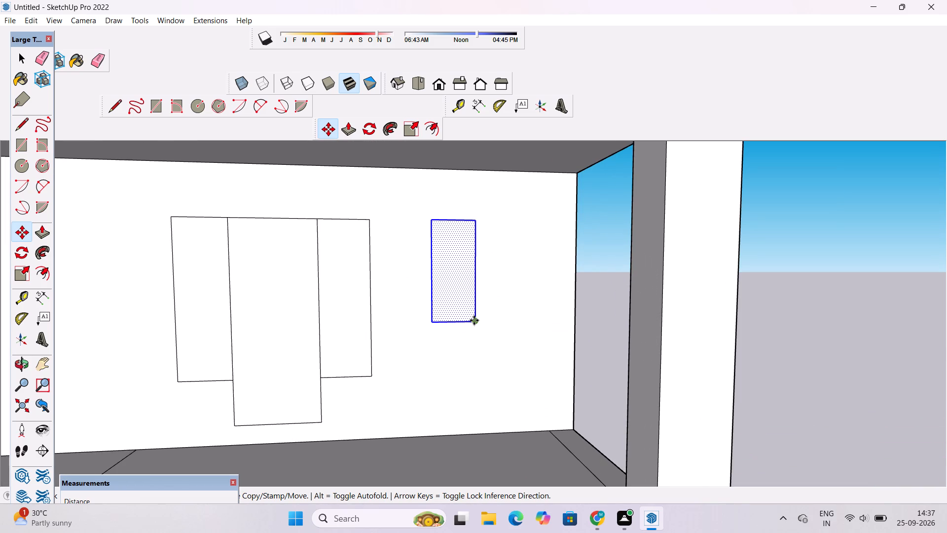
left_click(474, 320)
scroll(497, 316, "up", 4)
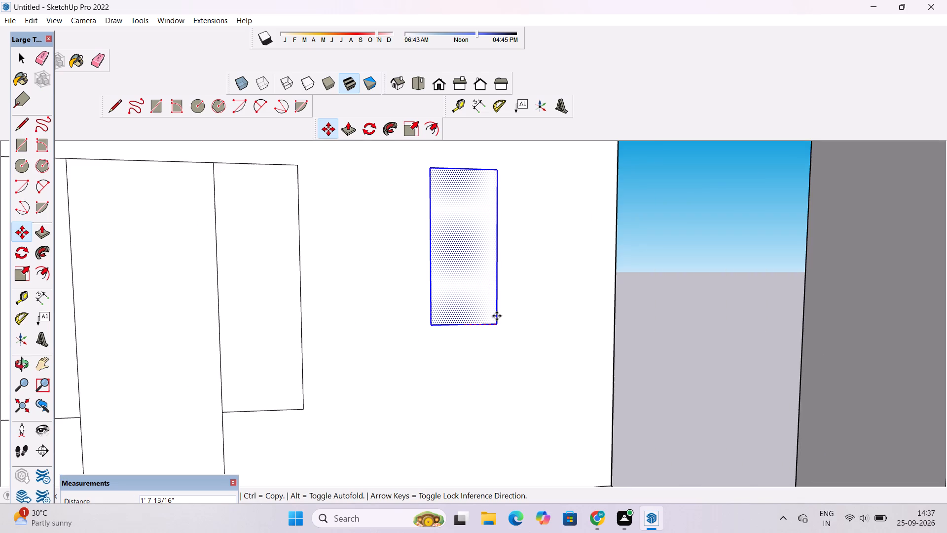
left_click(497, 316)
scroll(437, 343, "down", 8)
key("space")
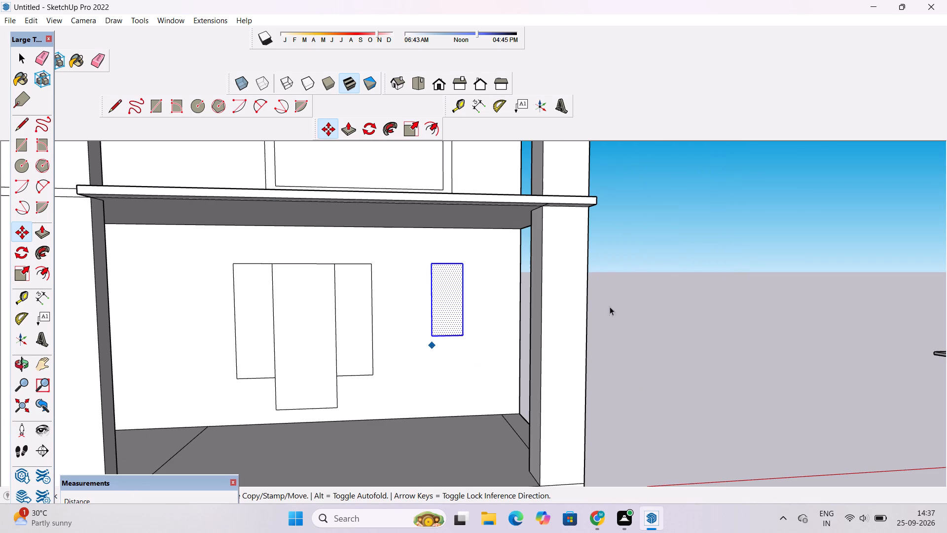
left_click(659, 298)
Examine the ground-floor door group and small window relative to the window frames on the floors above.
scroll(545, 321, "down", 5)
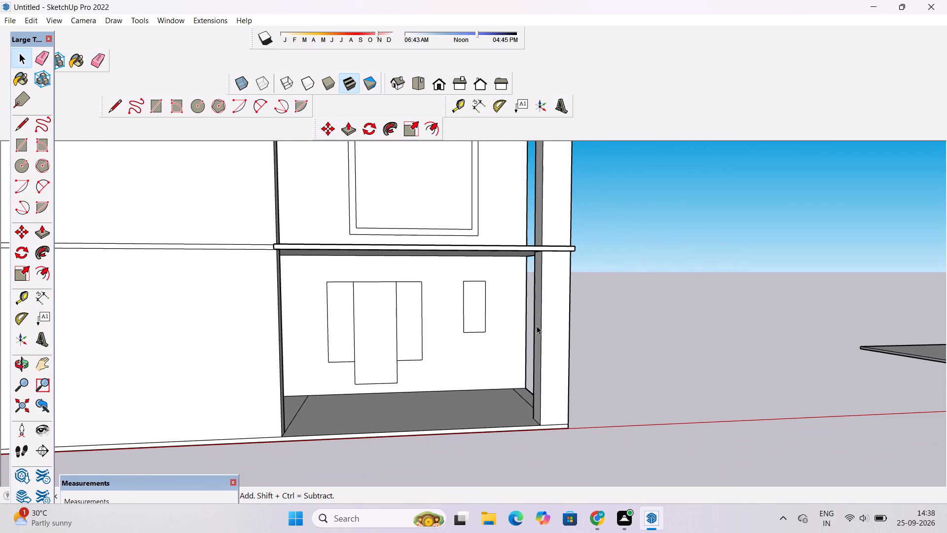
scroll(537, 326, "up", 2)
scroll(534, 324, "down", 2)
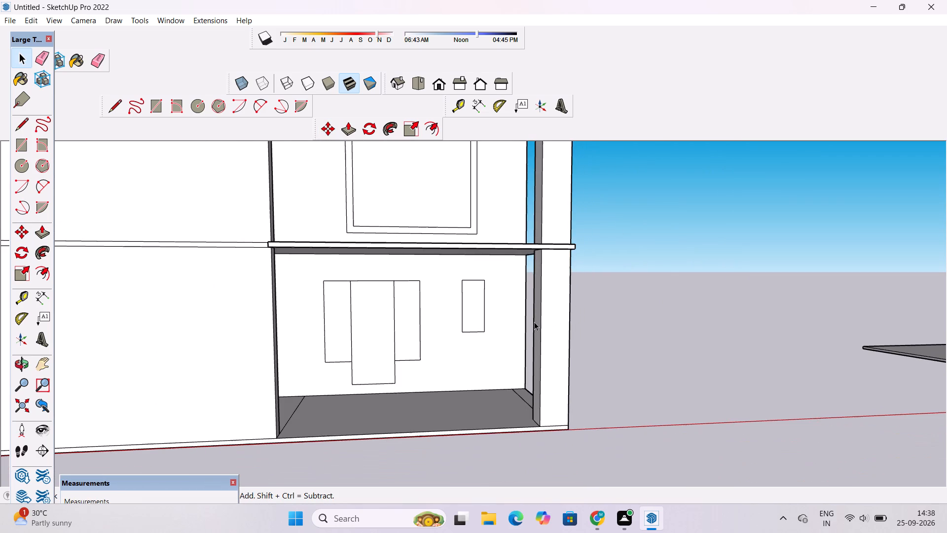
scroll(531, 320, "down", 3)
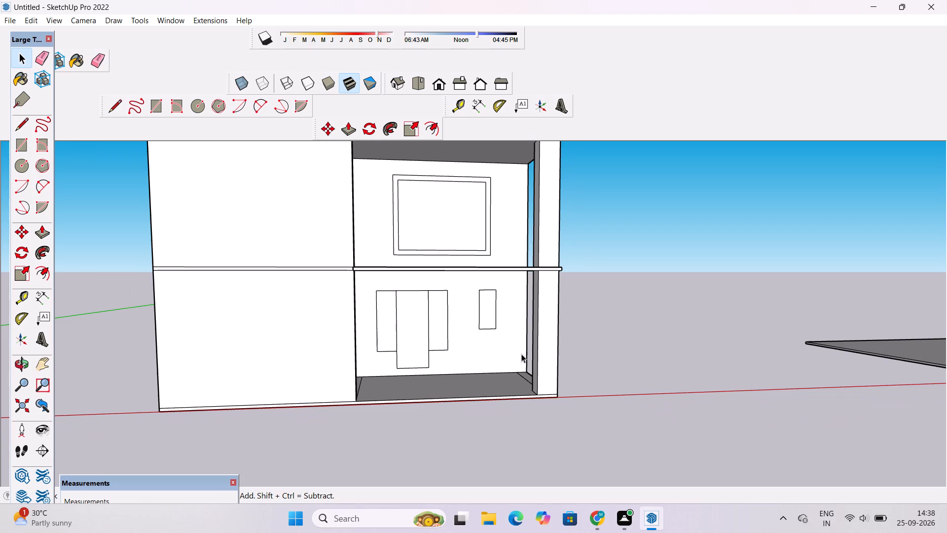
scroll(486, 347, "down", 1)
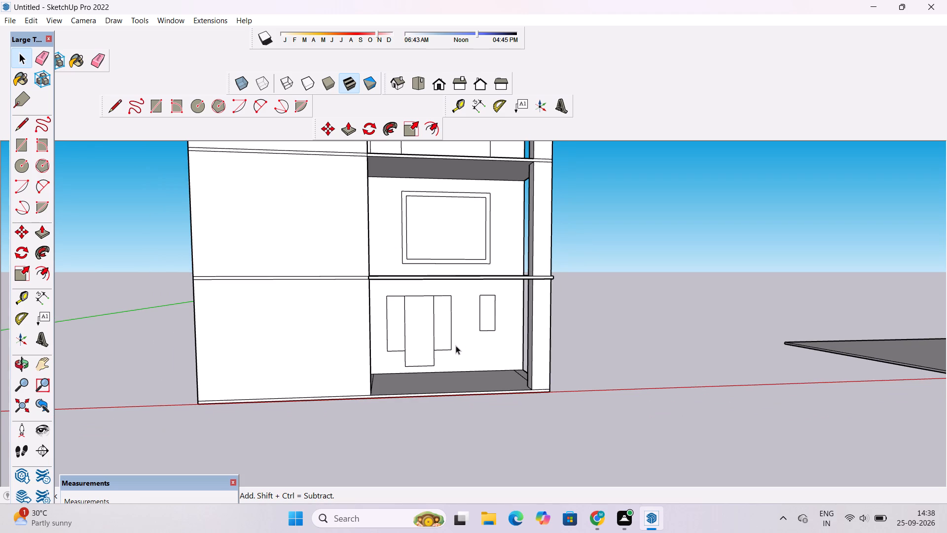
scroll(455, 338, "down", 3)
scroll(455, 338, "up", 2)
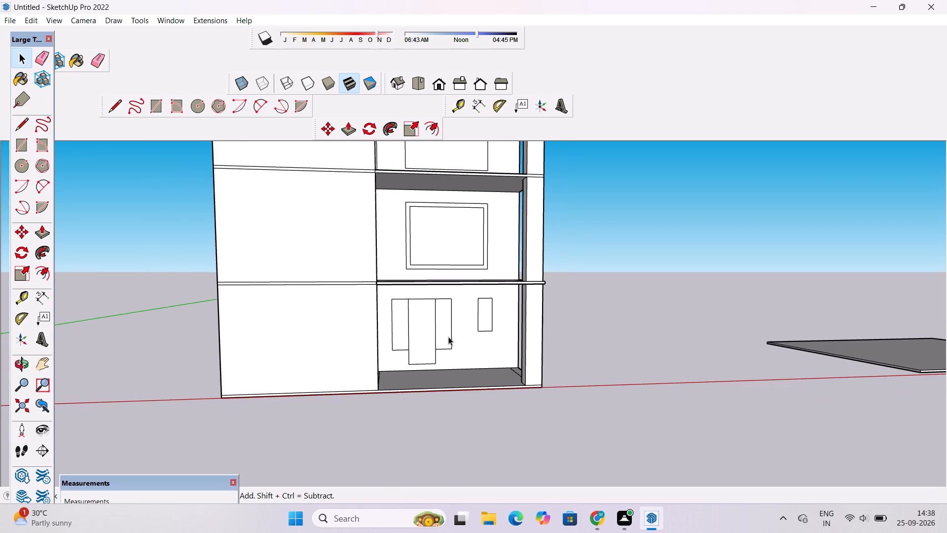
Offset the top-floor window rectangle's outline inward by about 6" to form a frame like the one on the floor below.
scroll(448, 336, "down", 2)
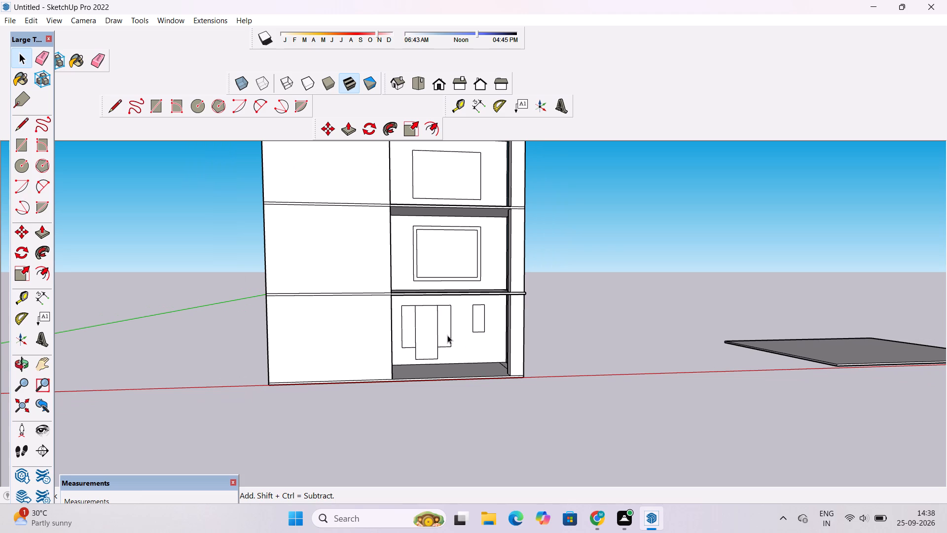
scroll(447, 335, "down", 6)
key("o")
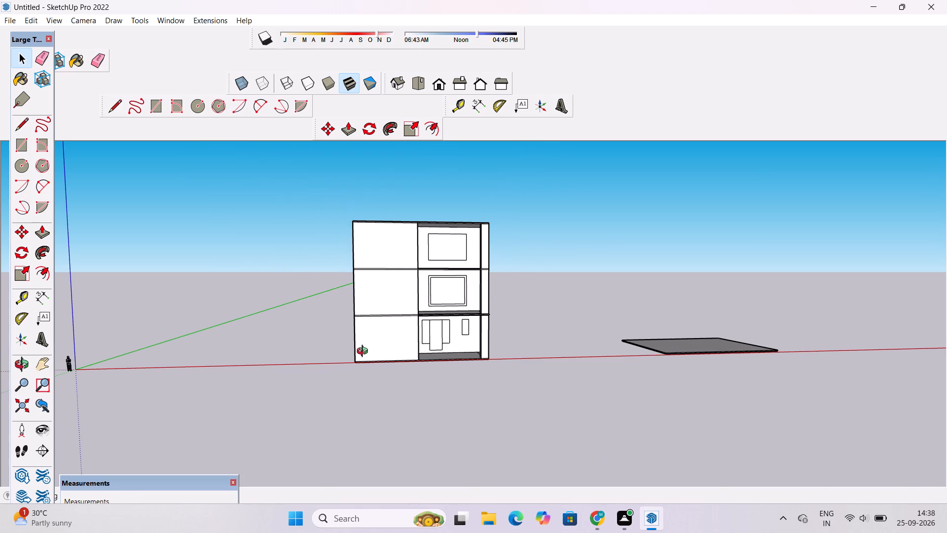
left_click_drag(364, 352, 367, 364)
scroll(392, 339, "up", 3)
left_click_drag(390, 336, 344, 365, "shift")
scroll(450, 362, "up", 4)
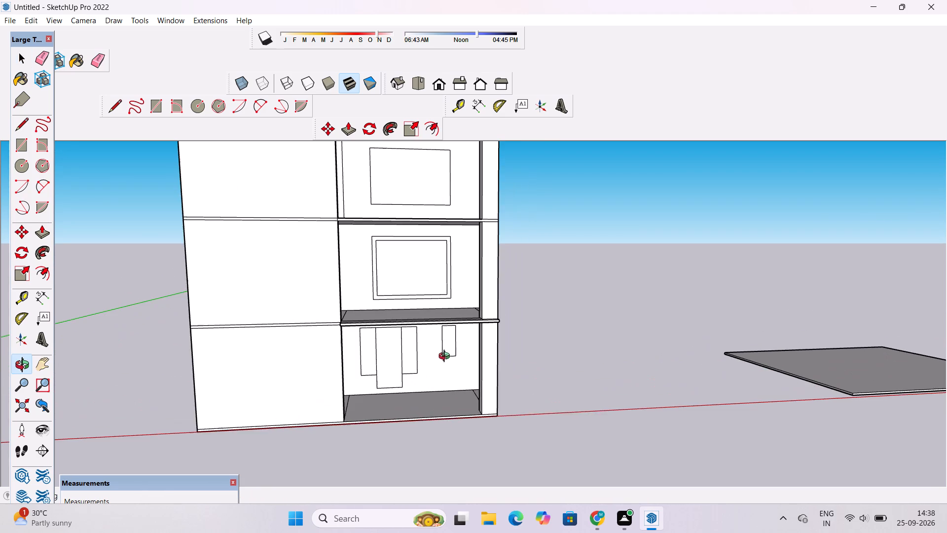
left_click_drag(429, 356, 459, 403, "shift")
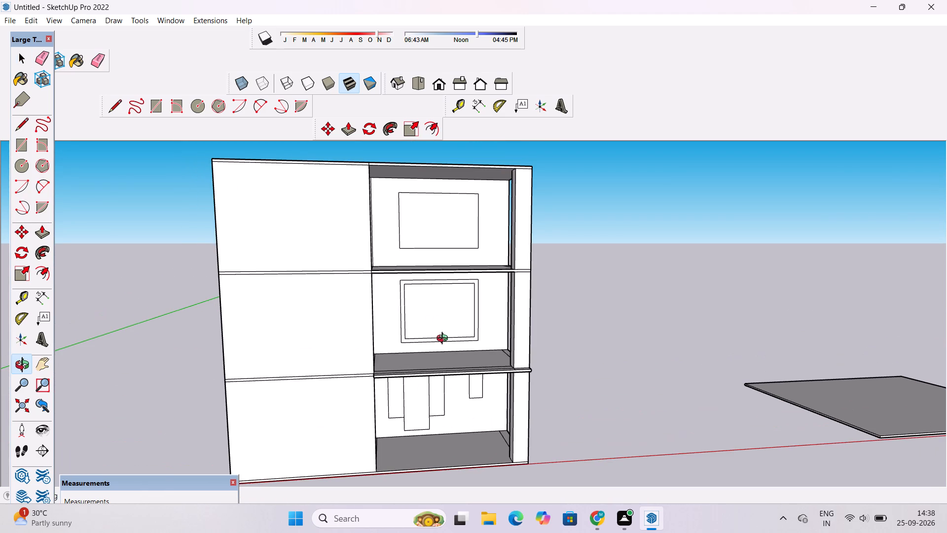
scroll(448, 308, "up", 2)
left_click_drag(448, 304, 433, 357, "shift")
scroll(431, 342, "up", 1, "shift")
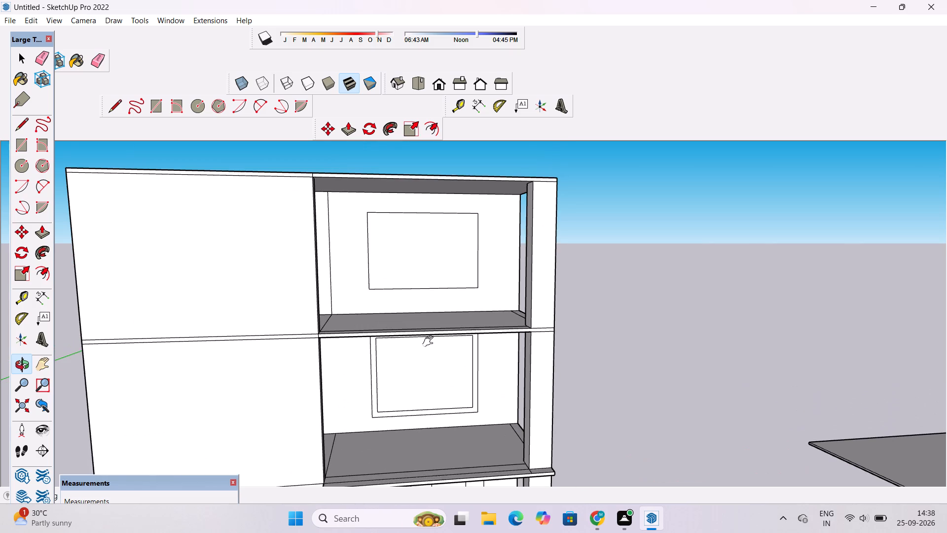
left_click_drag(428, 336, 422, 377, "shift")
left_click(422, 361)
left_click_drag(419, 363, 414, 381, "shift")
left_click_drag(414, 374, 414, 363)
left_click_drag(413, 362, 413, 364, "shift")
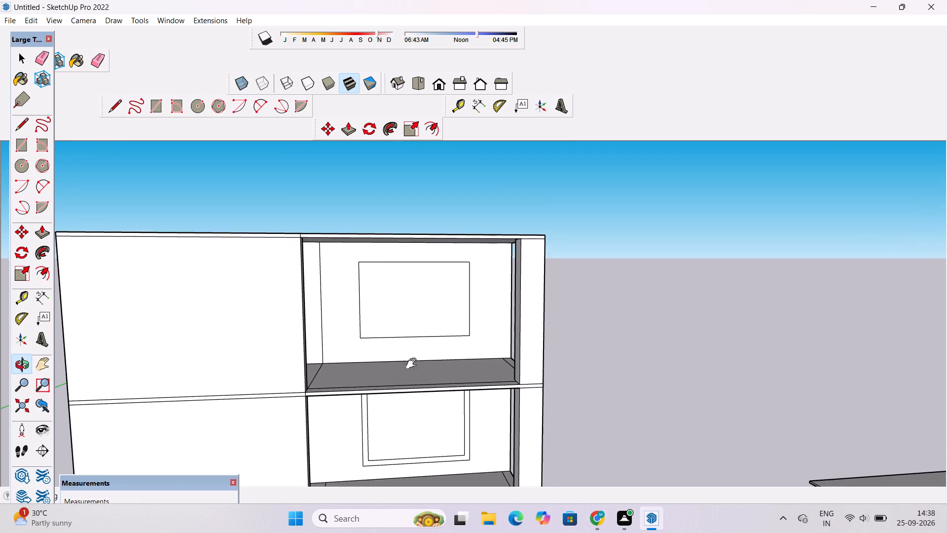
left_click_drag(413, 364, 413, 377, "shift")
key("space")
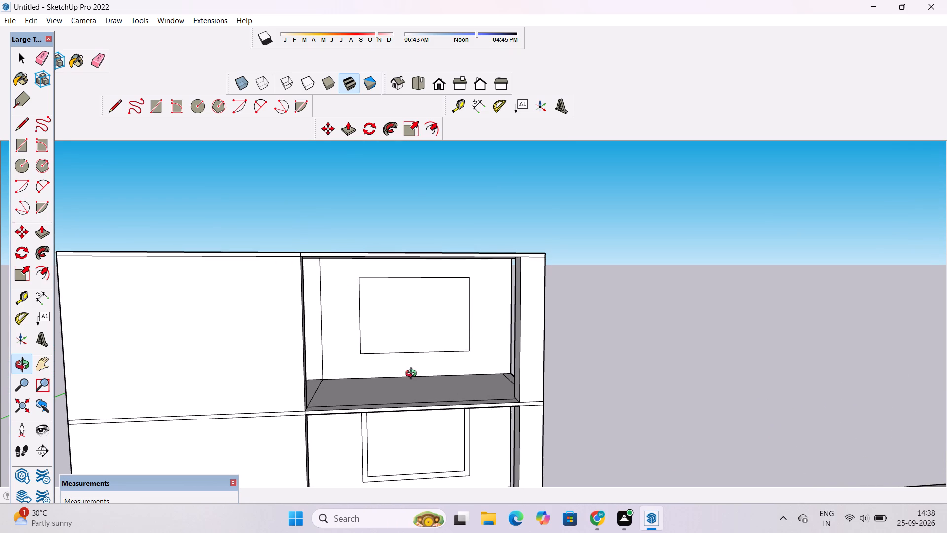
type("of")
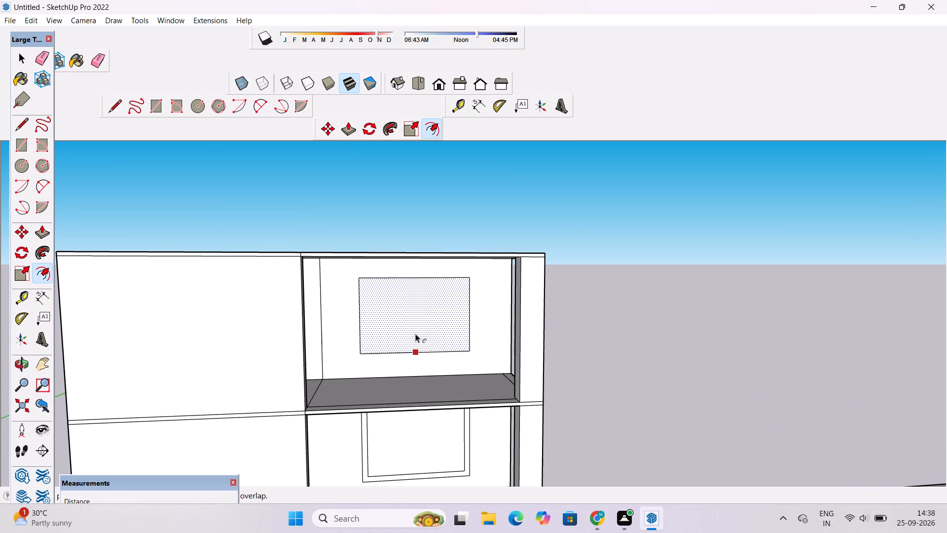
left_click(418, 278)
left_click(421, 283)
scroll(421, 288, "up", 5)
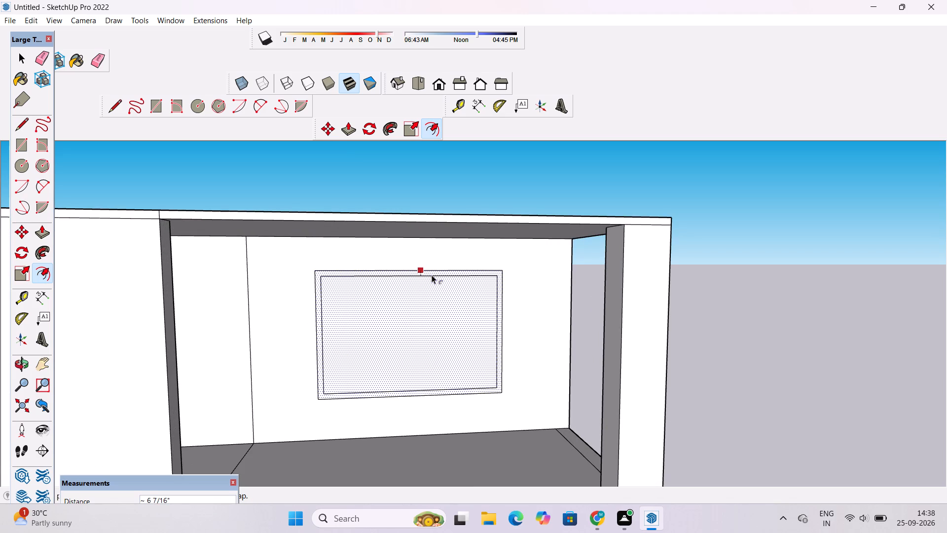
left_click(430, 278)
scroll(381, 269, "down", 7)
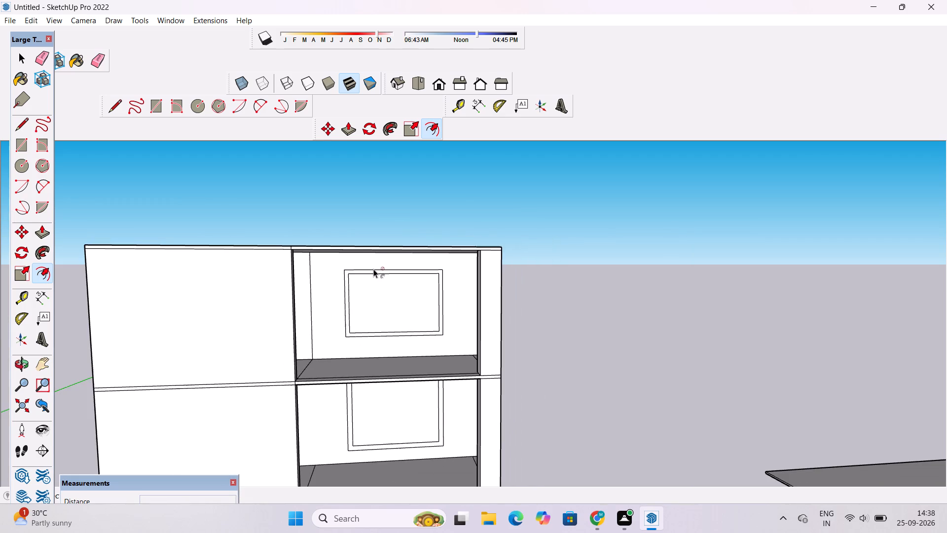
key("space")
left_click(595, 278)
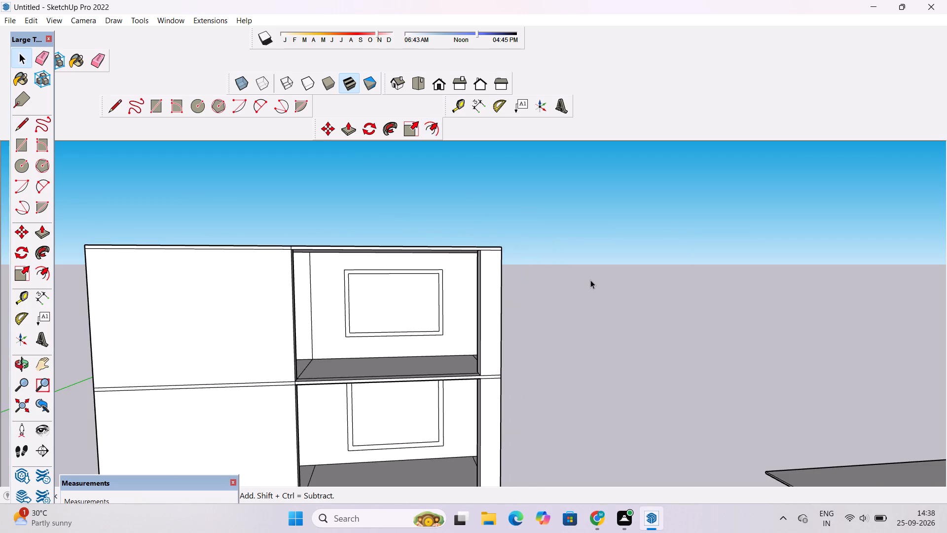
Examine the framed top-floor window in its bay relative to the window frame on the floor below.
scroll(400, 309, "down", 3)
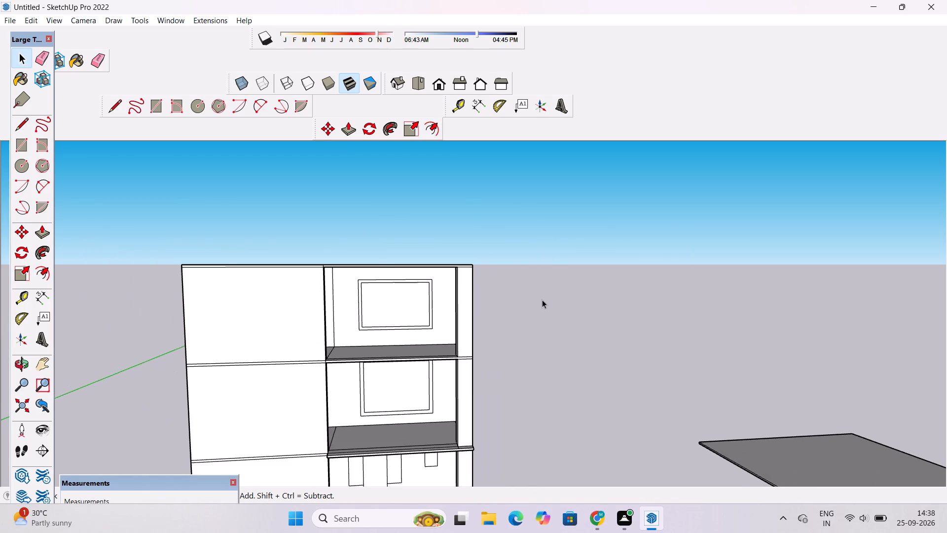
scroll(542, 300, "down", 1)
scroll(538, 313, "up", 3)
scroll(539, 305, "down", 2)
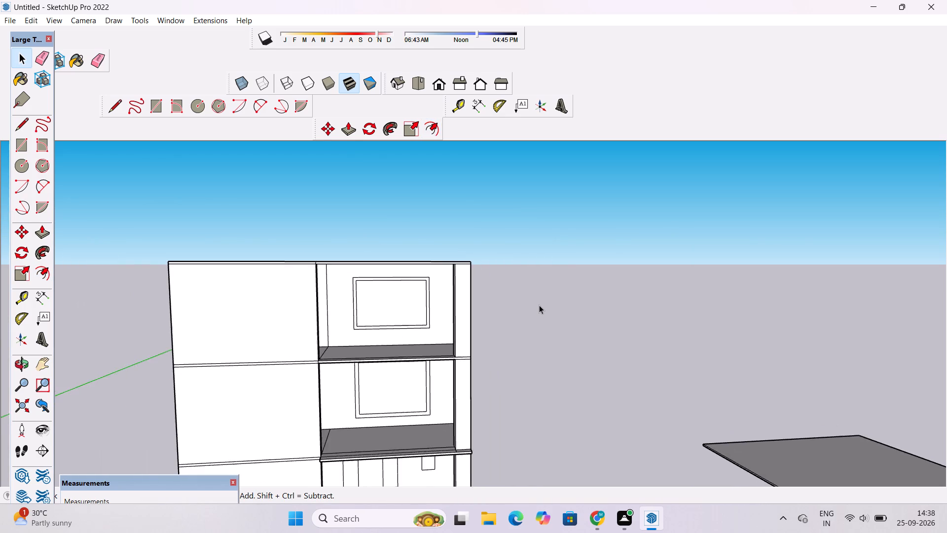
scroll(539, 305, "up", 2)
scroll(539, 305, "down", 1)
scroll(539, 305, "up", 3)
key("o")
scroll(539, 305, "down", 3)
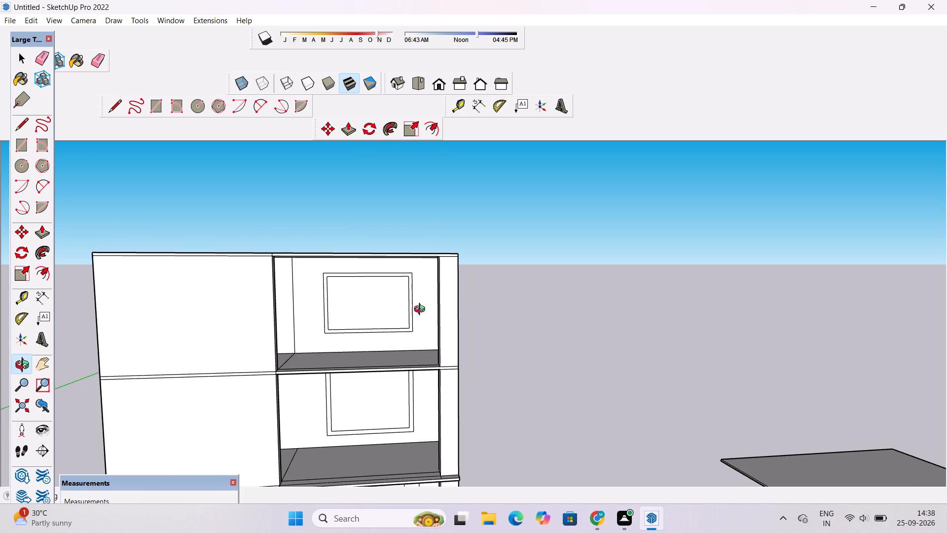
scroll(349, 341, "up", 3)
scroll(348, 341, "down", 2)
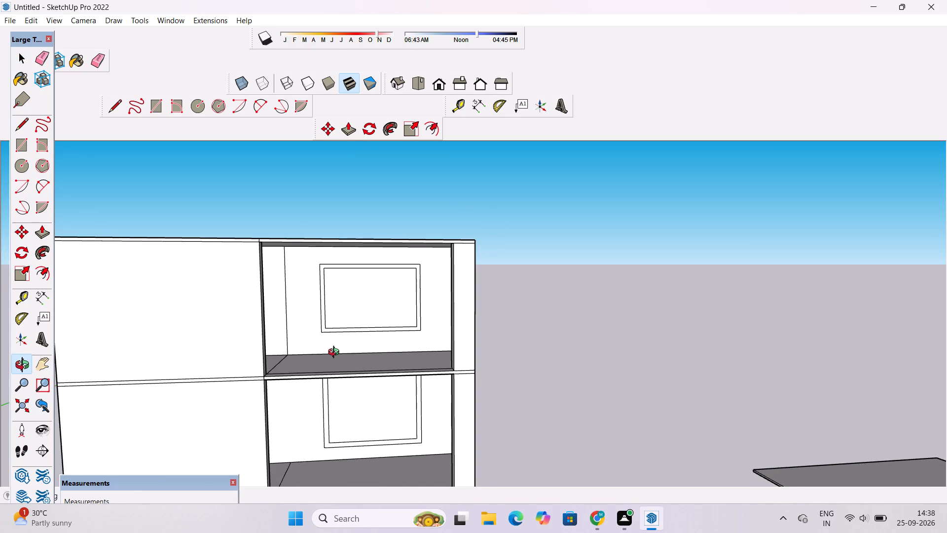
scroll(336, 353, "up", 1)
scroll(336, 353, "down", 1)
left_click_drag(324, 357, 364, 361, "shift")
left_click_drag(406, 381, 388, 332)
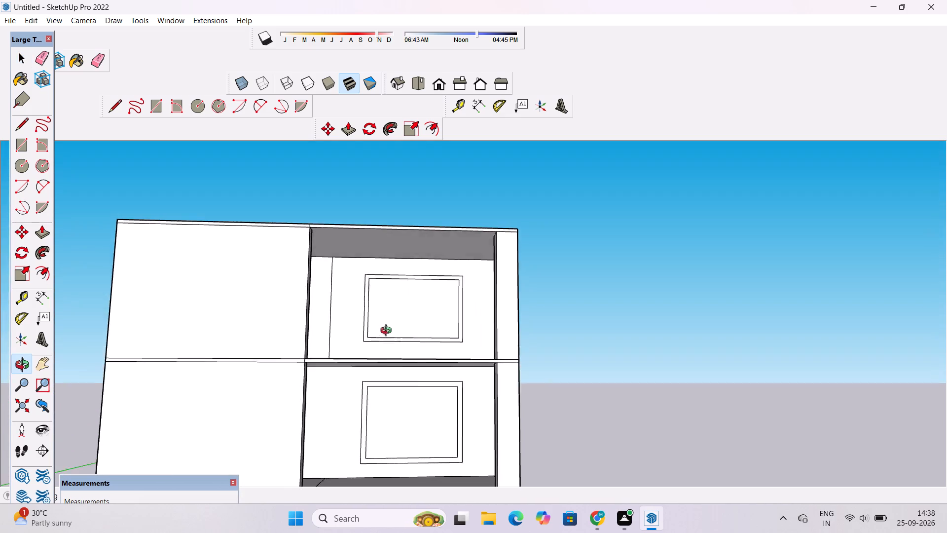
left_click_drag(388, 332, 424, 404)
left_click_drag(408, 319, 390, 358, "shift")
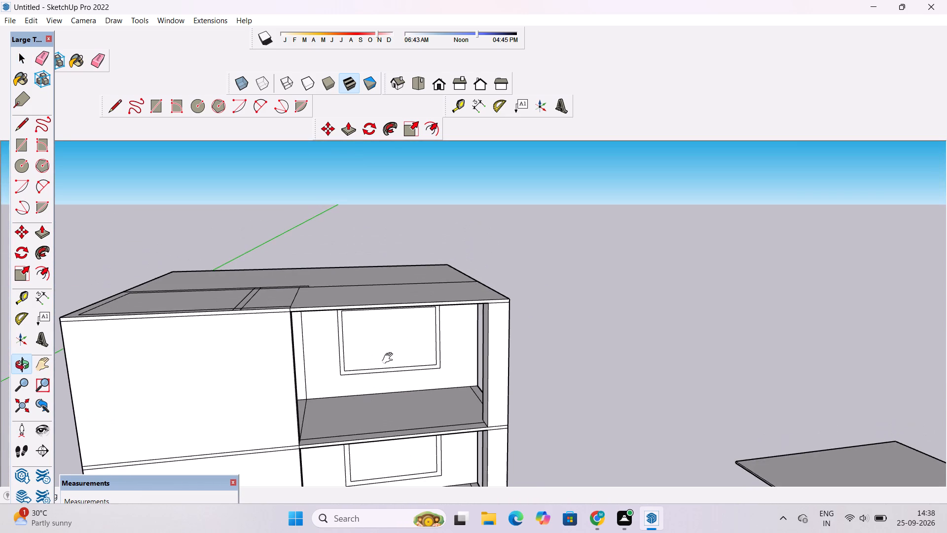
Place a vertical guide 4.5' inside the top-floor window from the inner frame's side edge farther from the corner column.
scroll(390, 358, "up", 2)
left_click_drag(390, 358, 388, 336)
left_click_drag(384, 336, 368, 343, "shift")
scroll(351, 348, "up", 1)
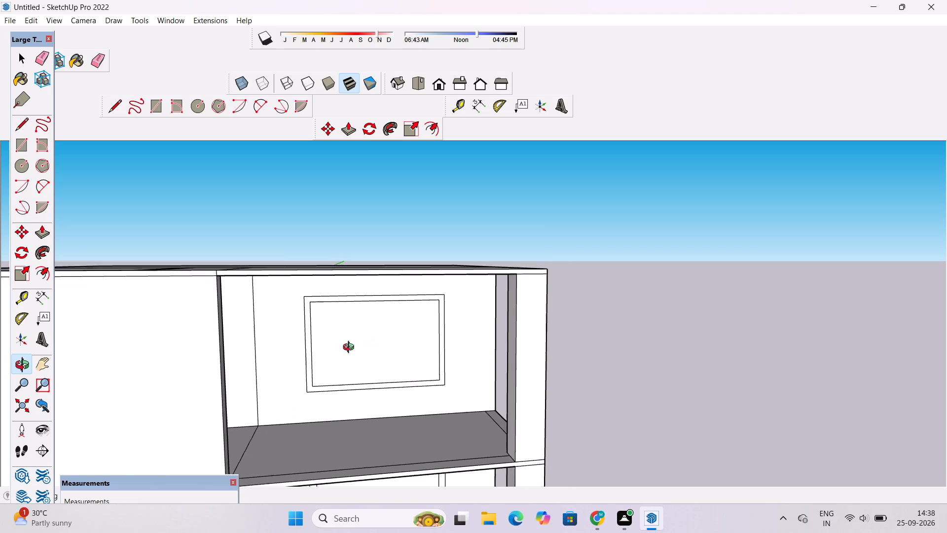
scroll(351, 348, "up", 1)
left_click_drag(351, 348, 328, 364, "shift")
scroll(325, 366, "up", 3, "shift")
left_click_drag(325, 366, 314, 351, "shift")
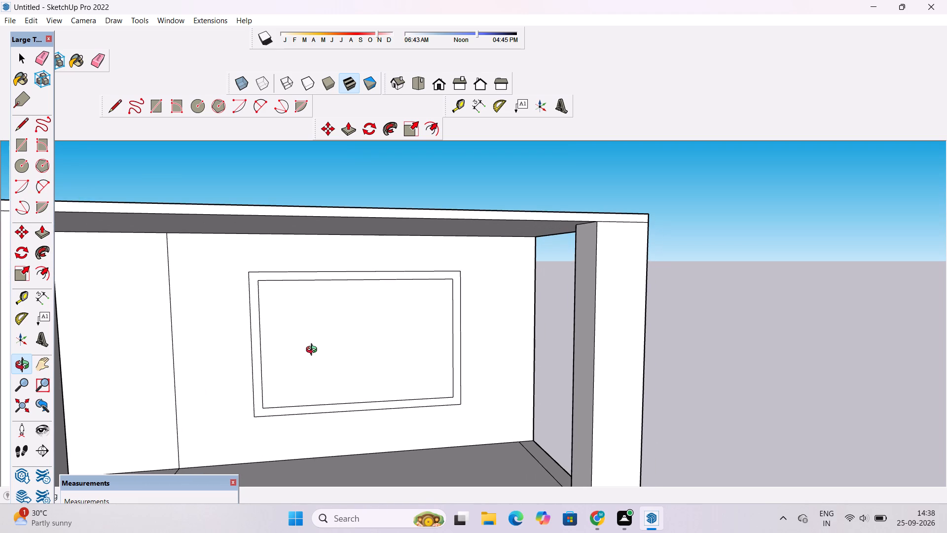
key("t")
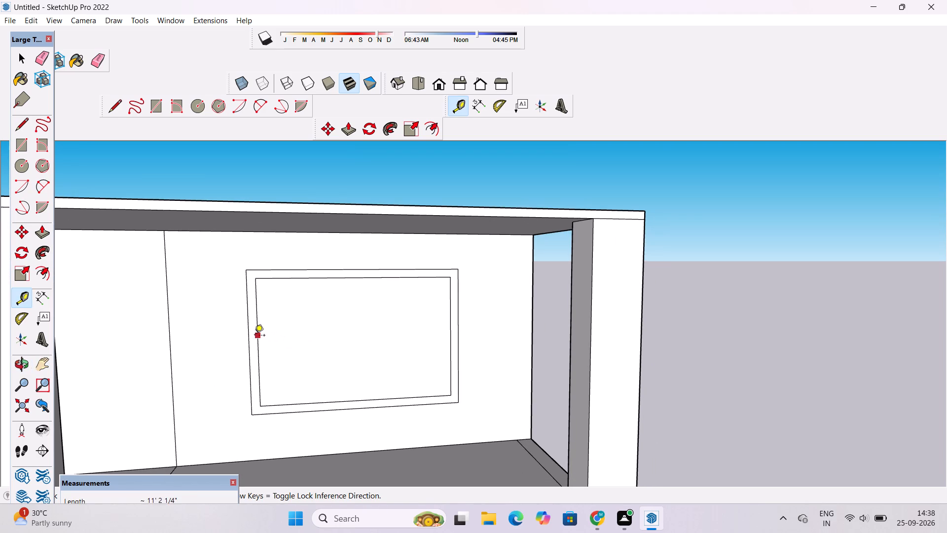
left_click(258, 344)
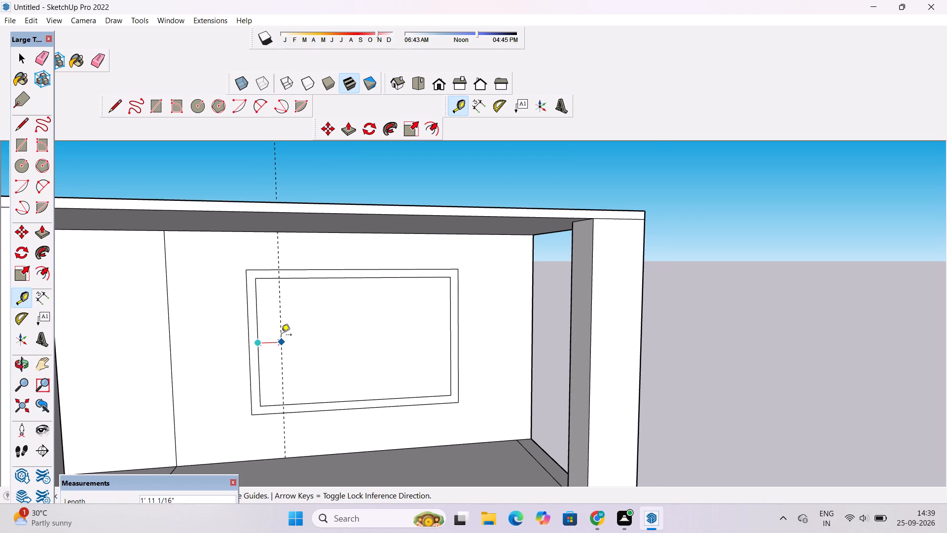
scroll(281, 336, "down", 2)
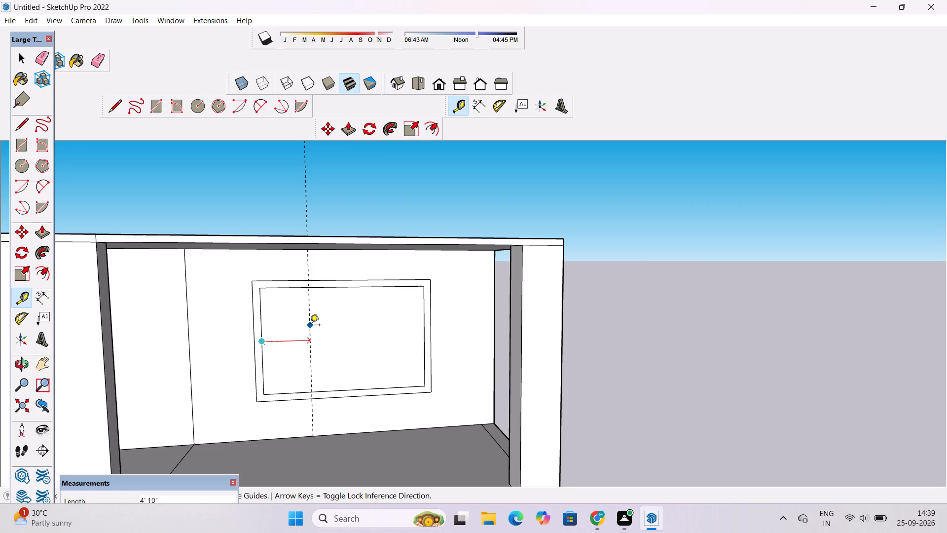
scroll(310, 326, "up", 4)
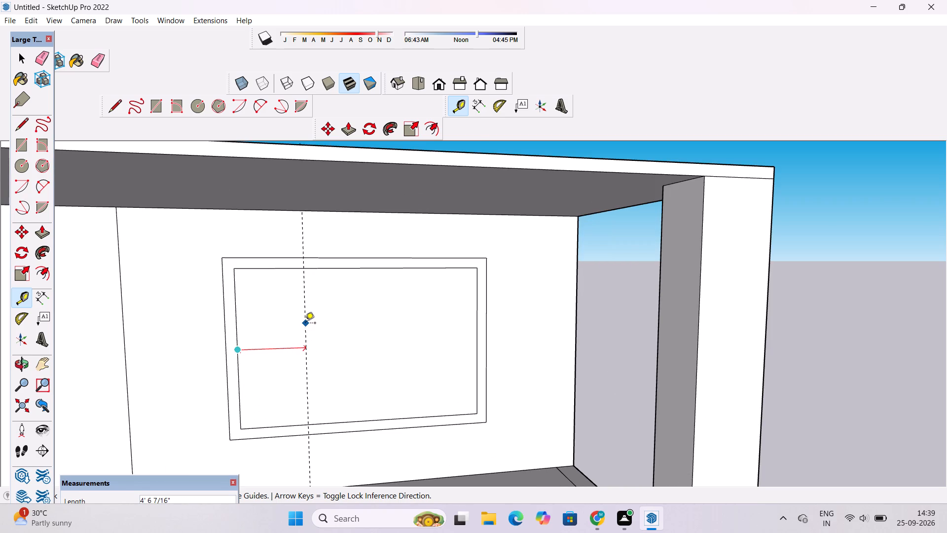
type("4.5'")
key("Return")
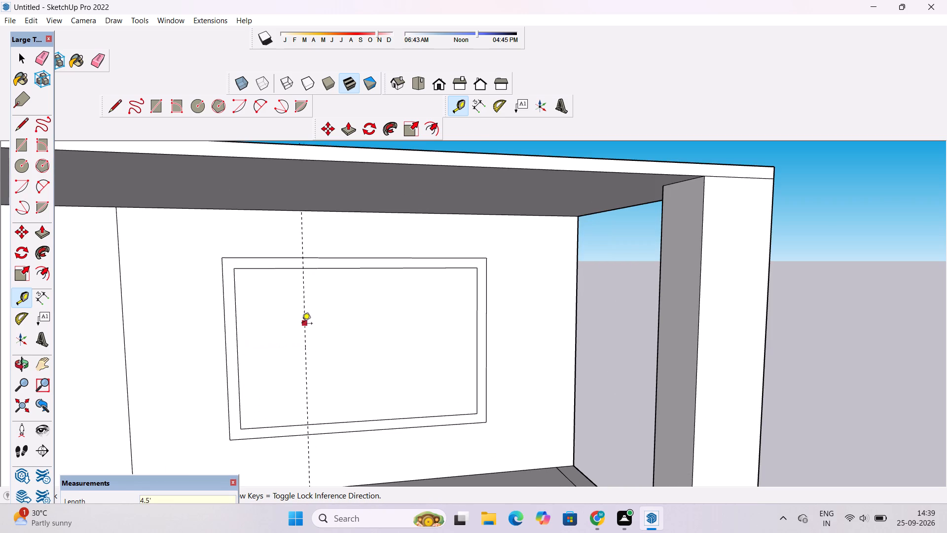
Place a second vertical guide 4.5' inside the top-floor window from the inner frame's side edge nearer the corner column.
scroll(297, 324, "down", 1)
scroll(393, 312, "up", 1)
scroll(359, 315, "down", 1)
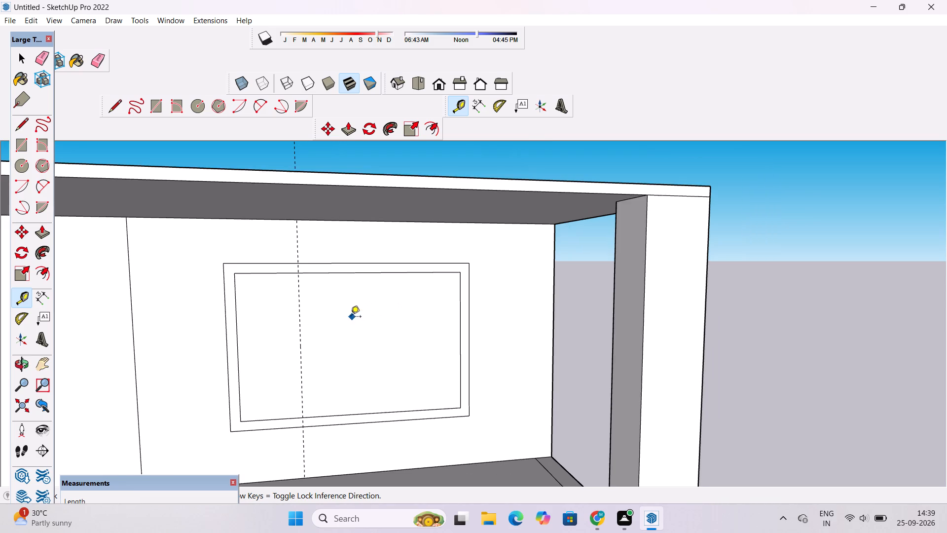
left_click(460, 343)
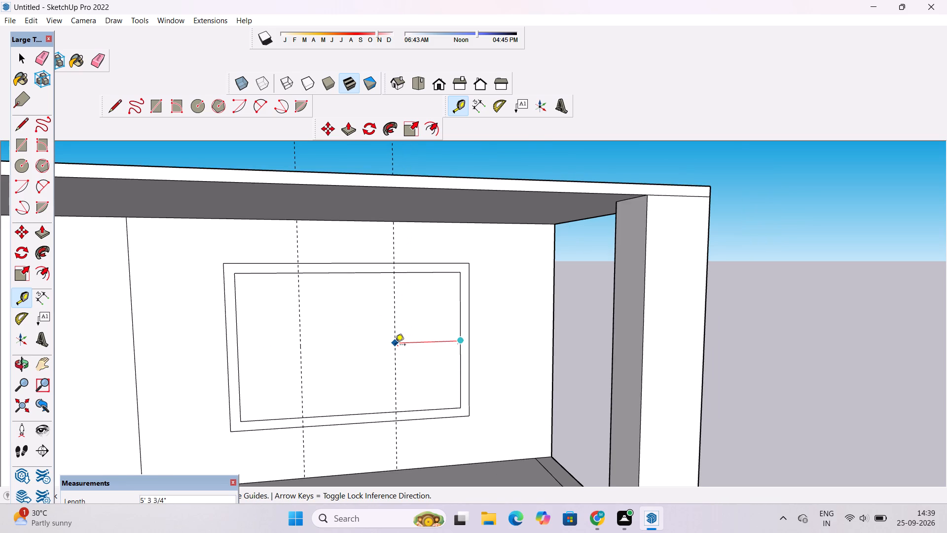
key("1")
key("BackSpace")
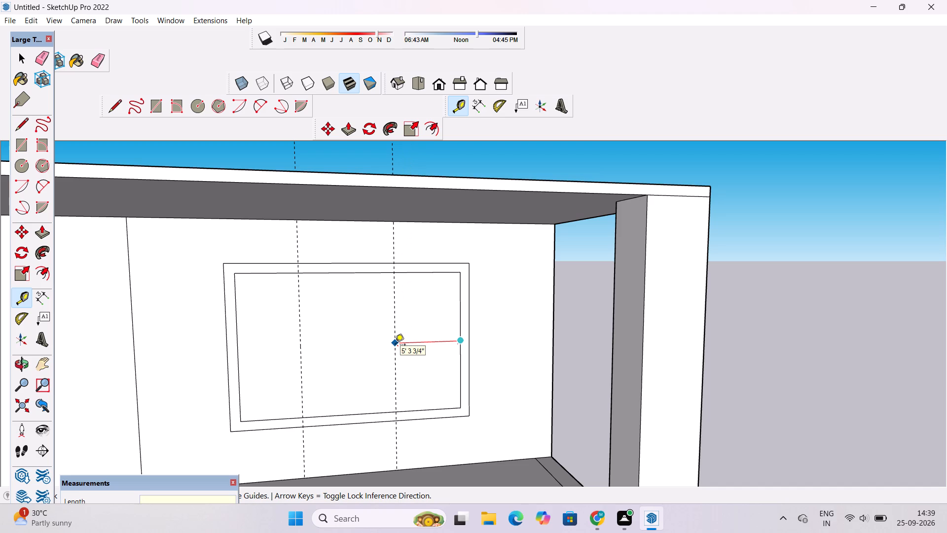
type("4.5'")
key("Return")
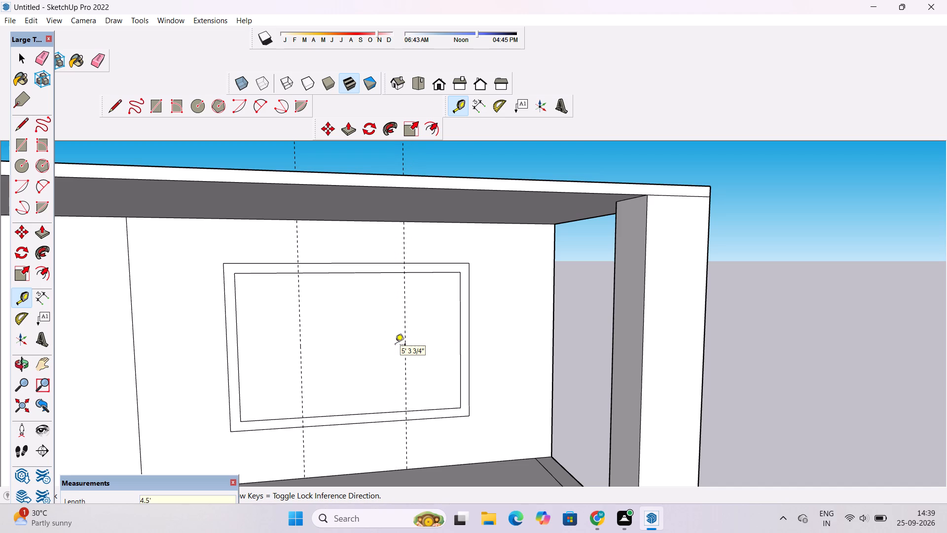
Add a parallel guide 1' from each of the two vertical guides, toward the middle of the top-floor window.
scroll(378, 347, "down", 3)
scroll(412, 329, "up", 3)
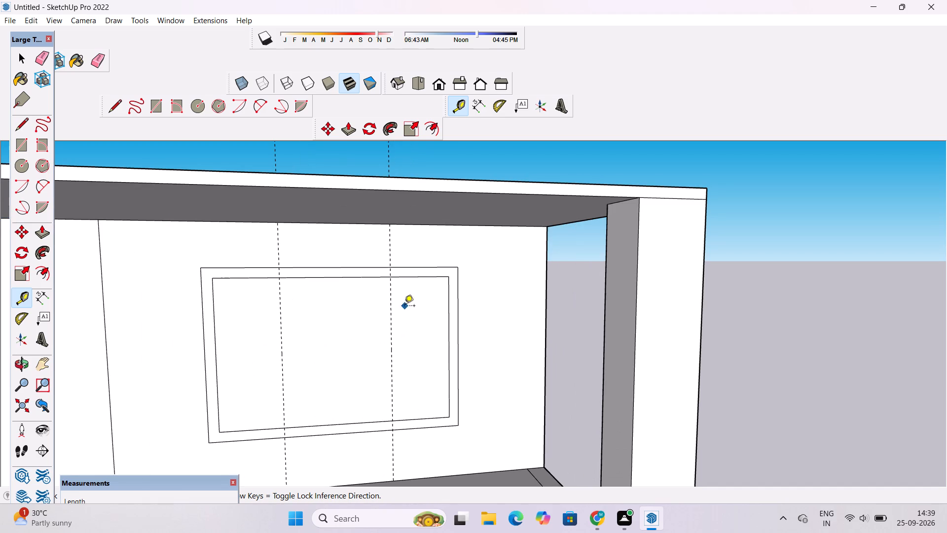
left_click(391, 292)
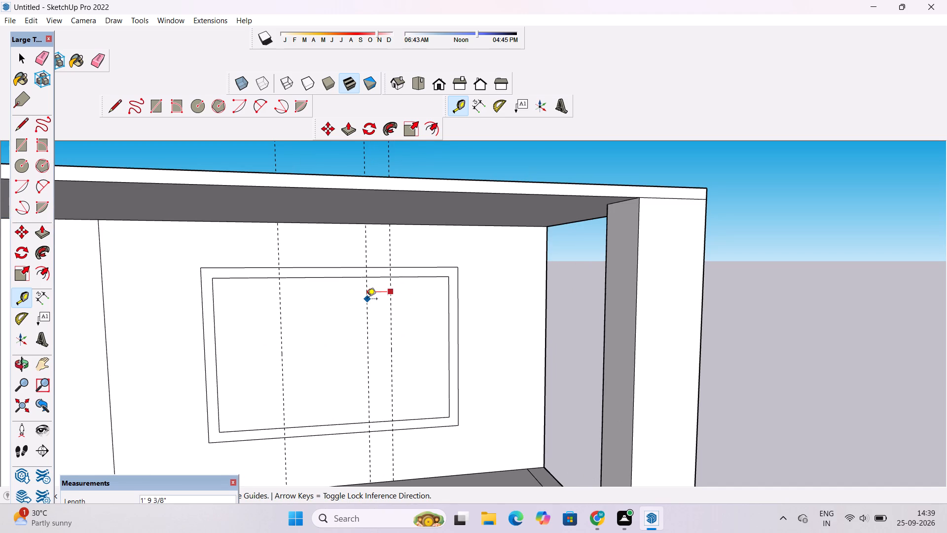
type("1'")
key("Return")
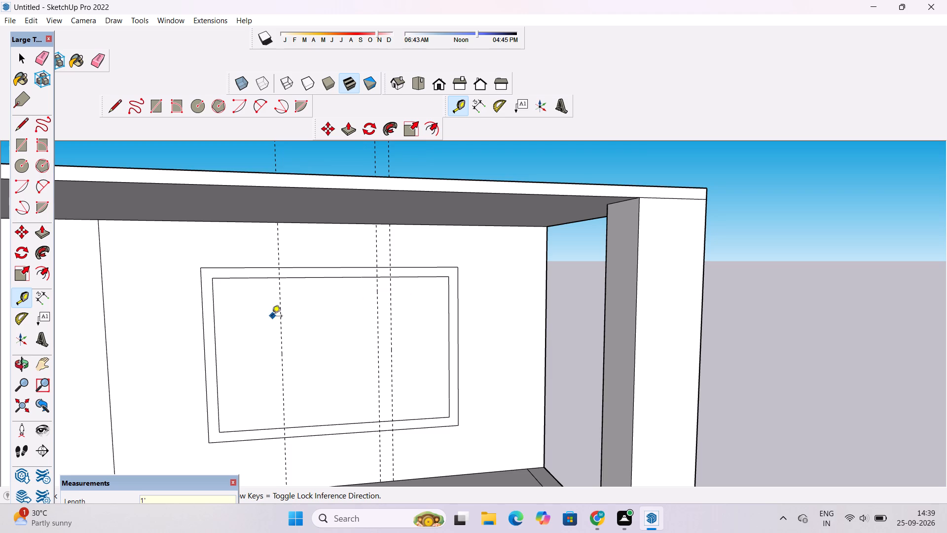
left_click(278, 297)
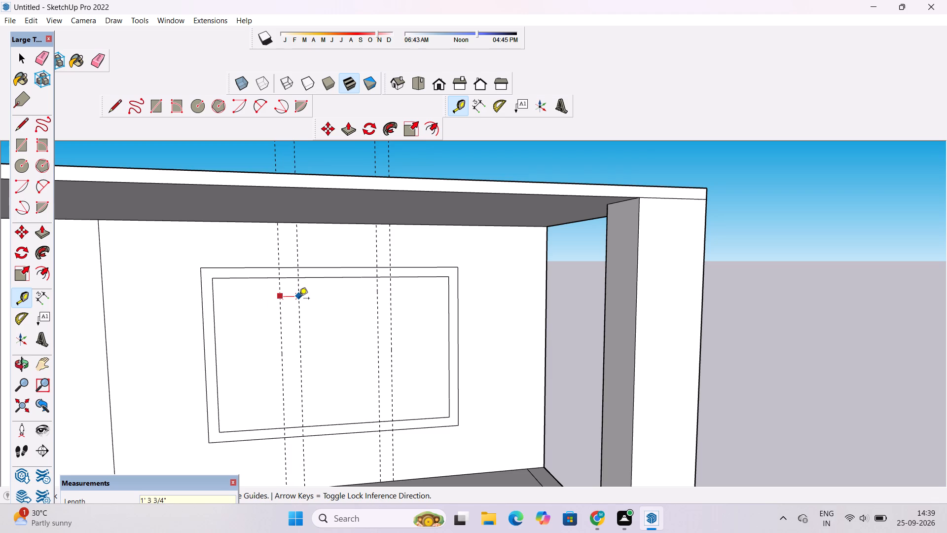
type("1'")
key("Return")
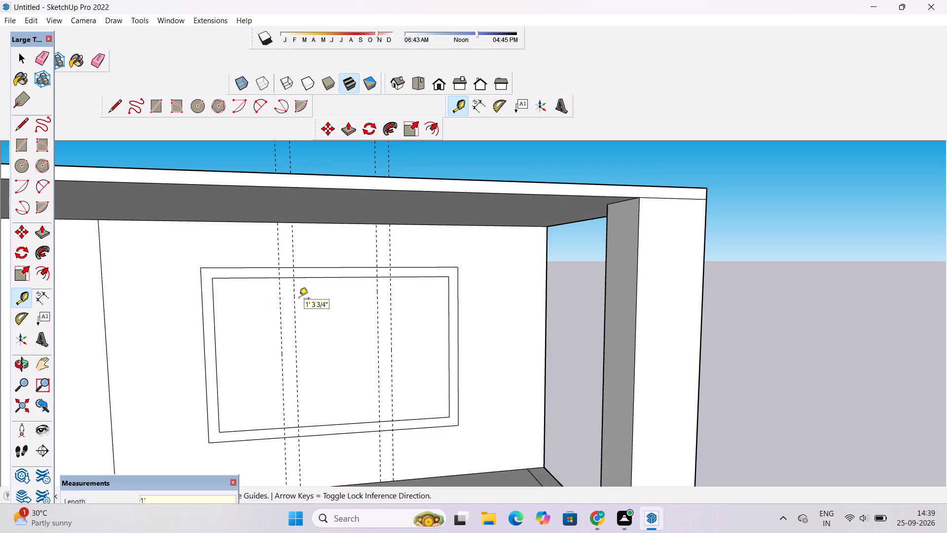
scroll(219, 167, "down", 8)
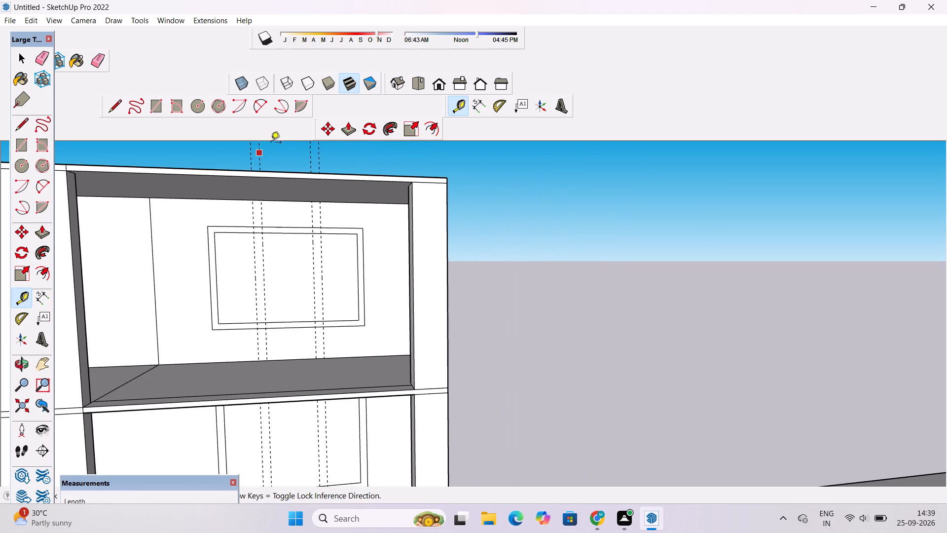
Examine the two pairs of vertical guides crossing the framed top-floor window and their spacing to the frame edges.
scroll(271, 143, "down", 4)
scroll(309, 275, "down", 11)
scroll(308, 309, "up", 4)
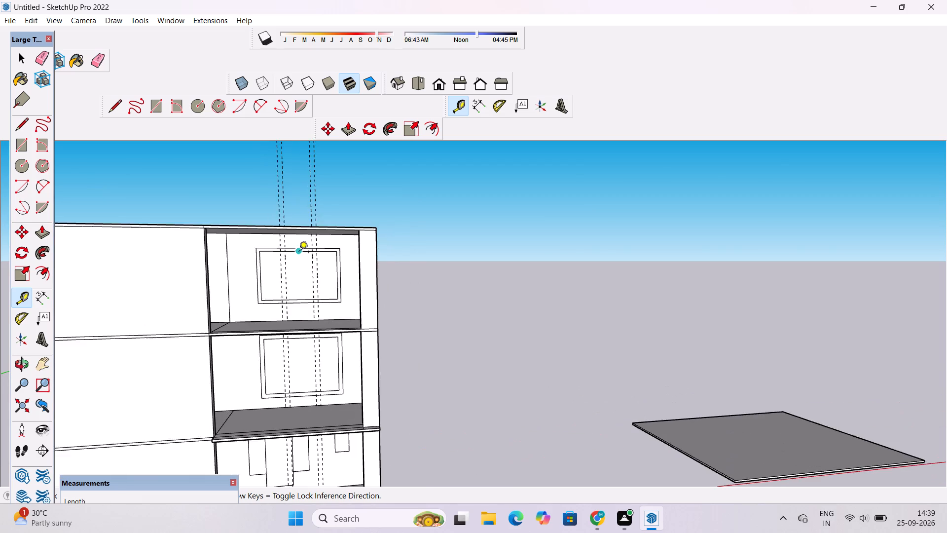
scroll(299, 253, "up", 8)
scroll(253, 252, "up", 3)
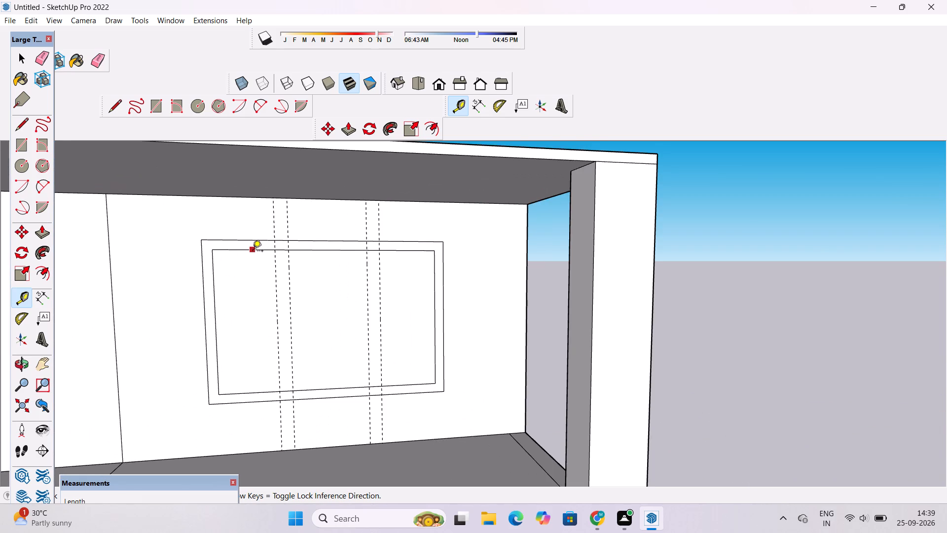
scroll(253, 252, "down", 5)
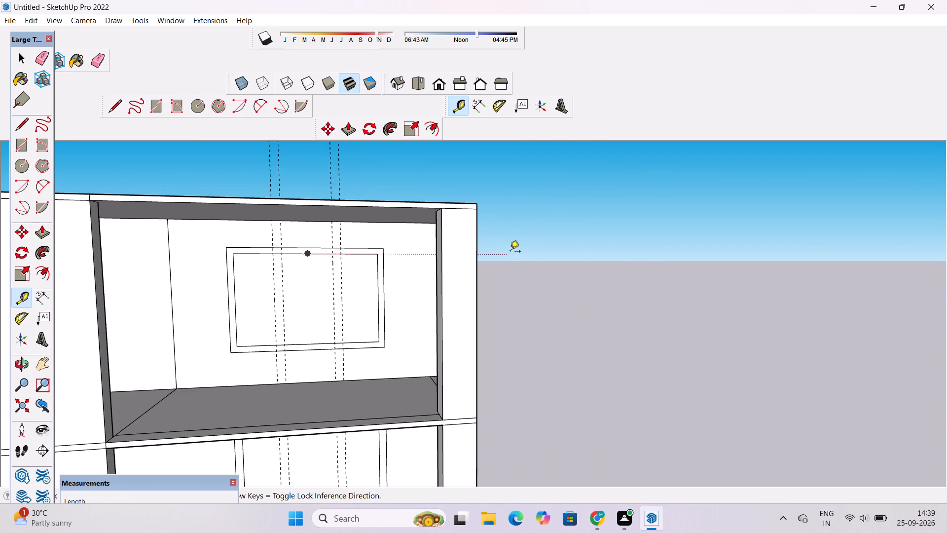
scroll(530, 248, "up", 3)
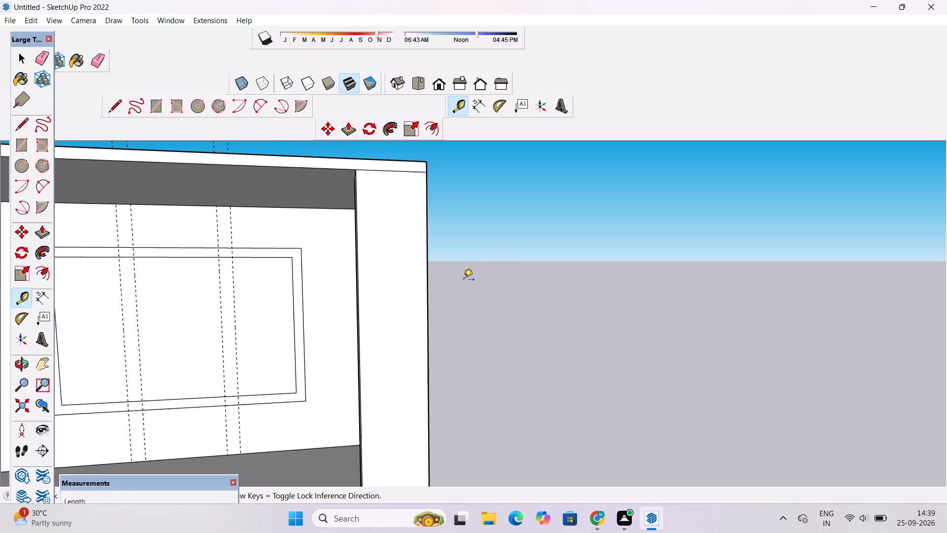
scroll(455, 286, "down", 2)
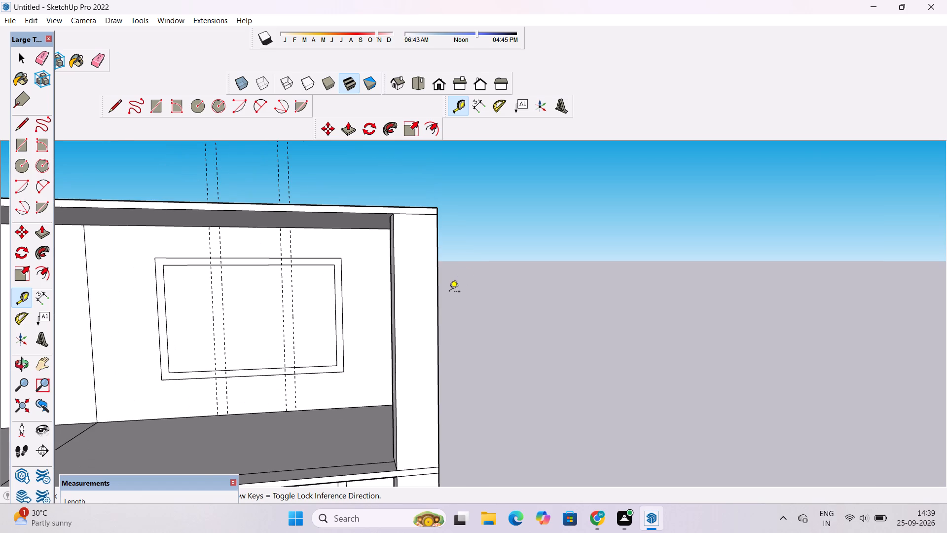
scroll(449, 292, "down", 2)
scroll(219, 319, "up", 2)
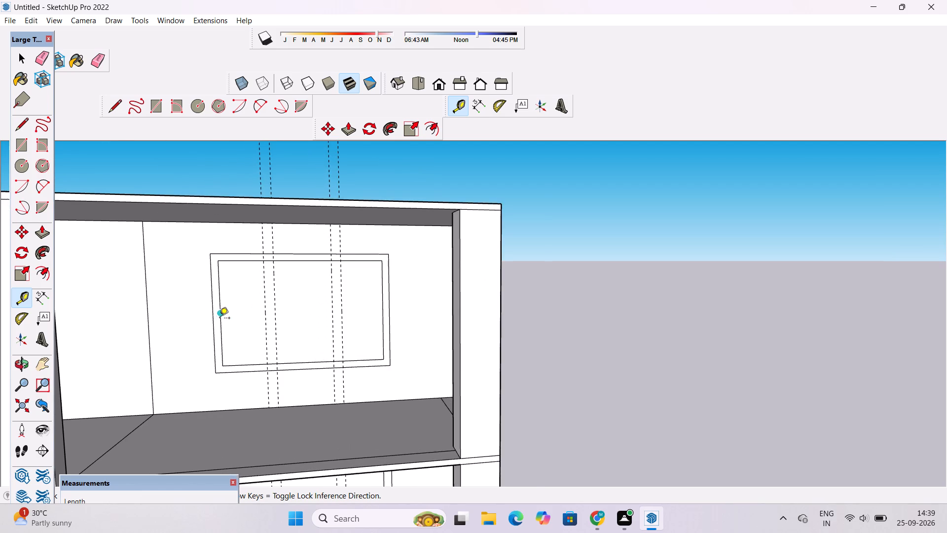
scroll(219, 319, "up", 1)
scroll(219, 319, "down", 1)
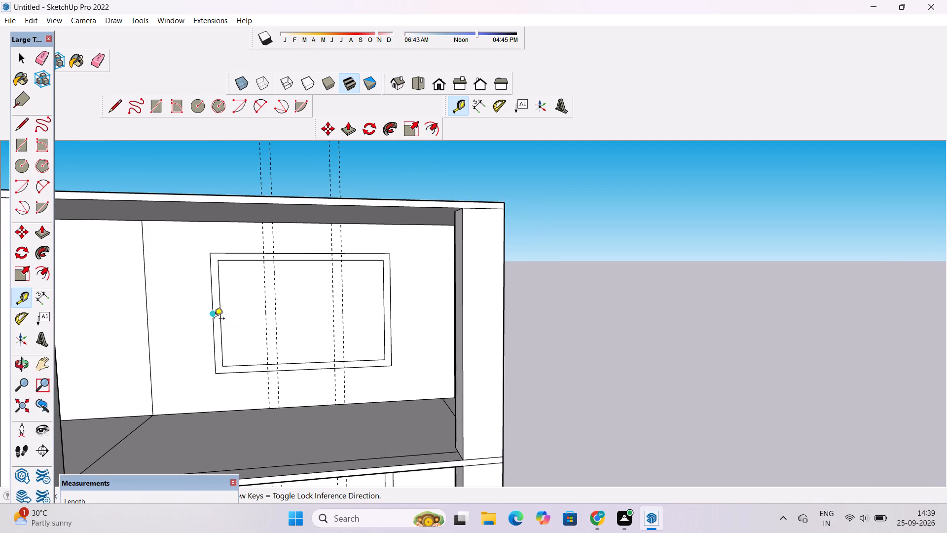
scroll(194, 344, "up", 1)
scroll(226, 331, "down", 2)
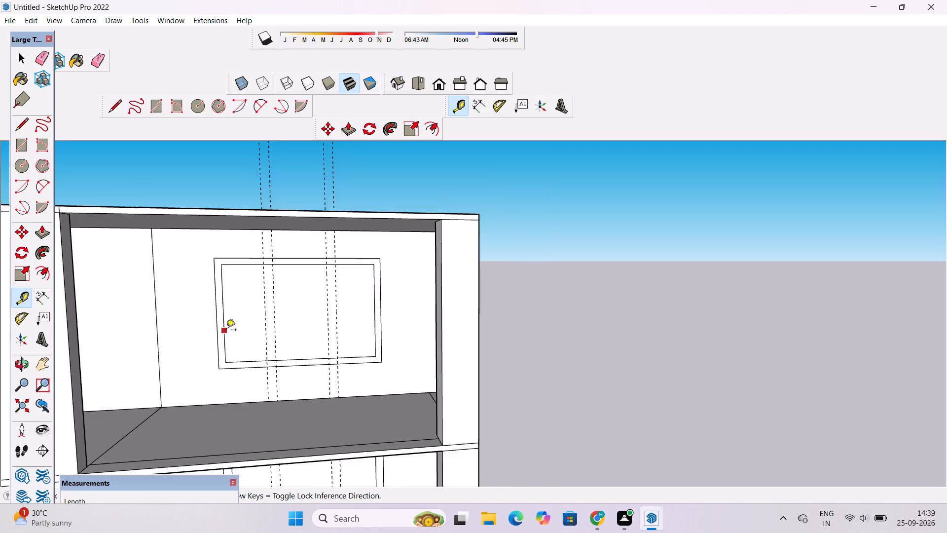
scroll(226, 331, "up", 2)
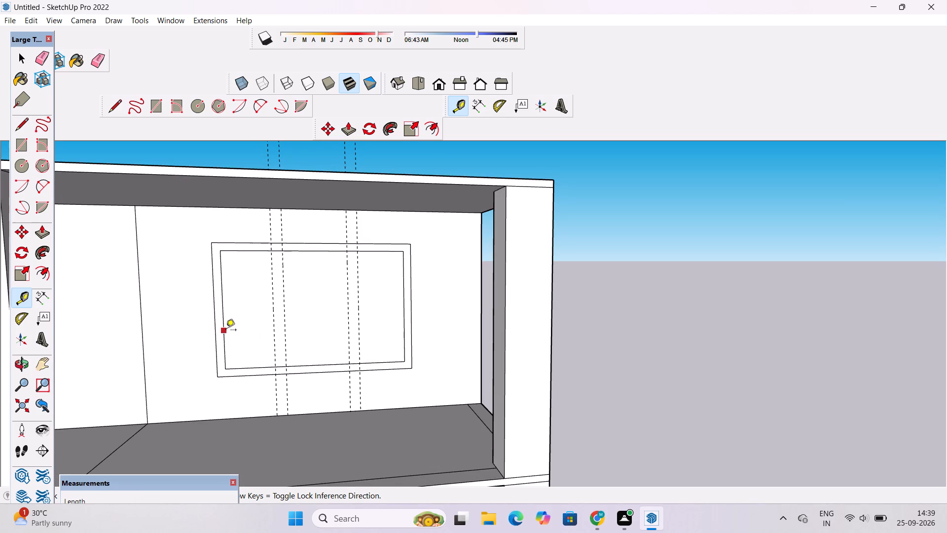
scroll(226, 331, "down", 2)
scroll(392, 266, "up", 1)
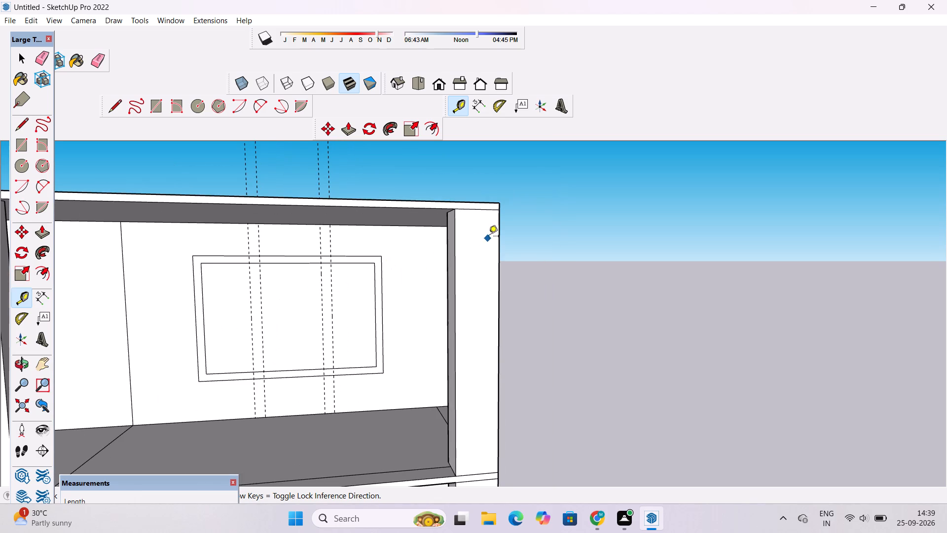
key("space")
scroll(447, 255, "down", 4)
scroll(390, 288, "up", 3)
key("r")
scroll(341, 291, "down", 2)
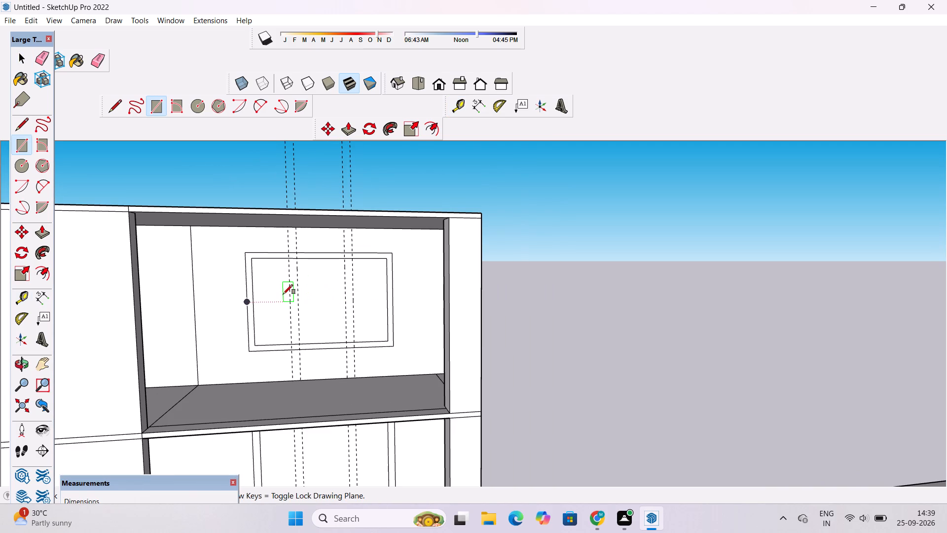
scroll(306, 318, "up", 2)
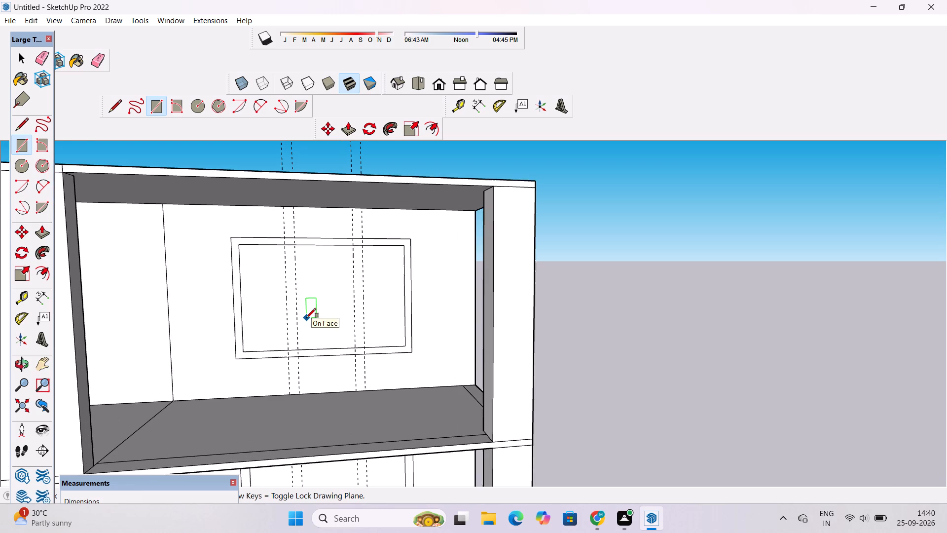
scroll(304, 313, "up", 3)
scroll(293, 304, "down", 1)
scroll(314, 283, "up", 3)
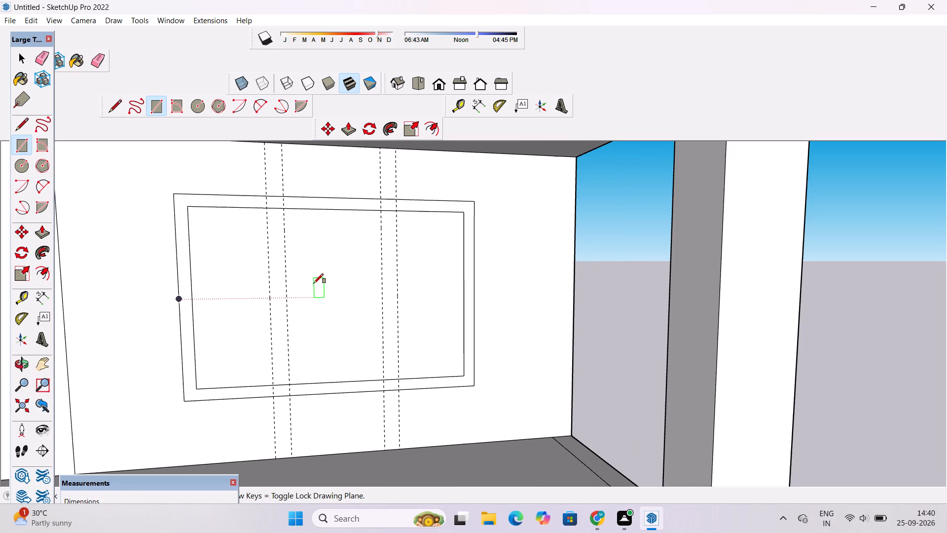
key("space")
Offset a parallel guide by 8 from the inner guide of the pair farther from the corner column, toward that pair's outer guide.
type("t")
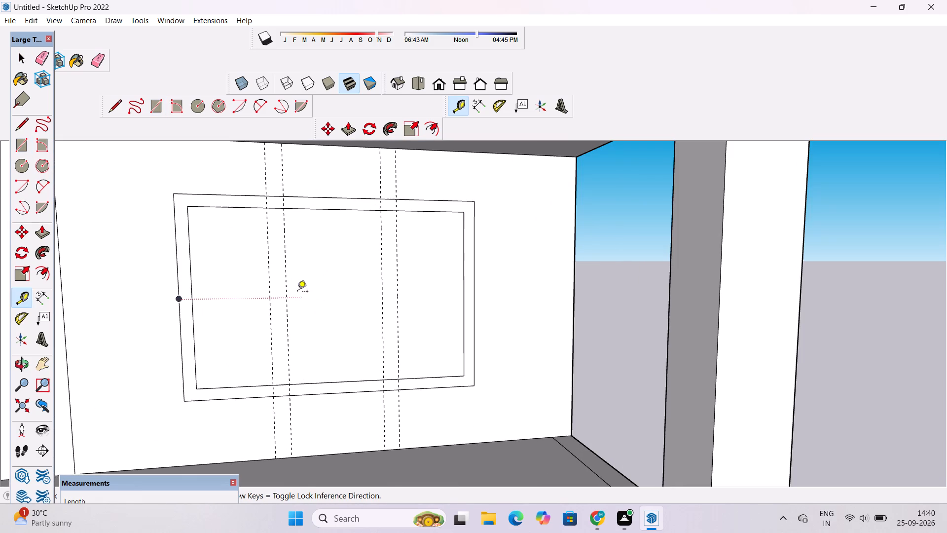
scroll(287, 295, "down", 3)
scroll(277, 298, "up", 1)
scroll(275, 298, "down", 2)
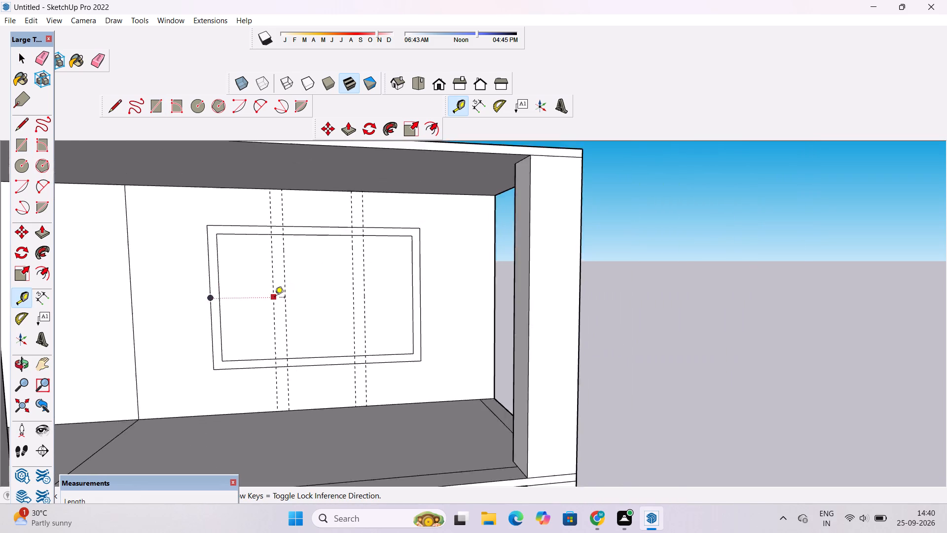
scroll(275, 298, "up", 2)
scroll(275, 298, "down", 2)
scroll(275, 298, "up", 2)
scroll(275, 298, "down", 1)
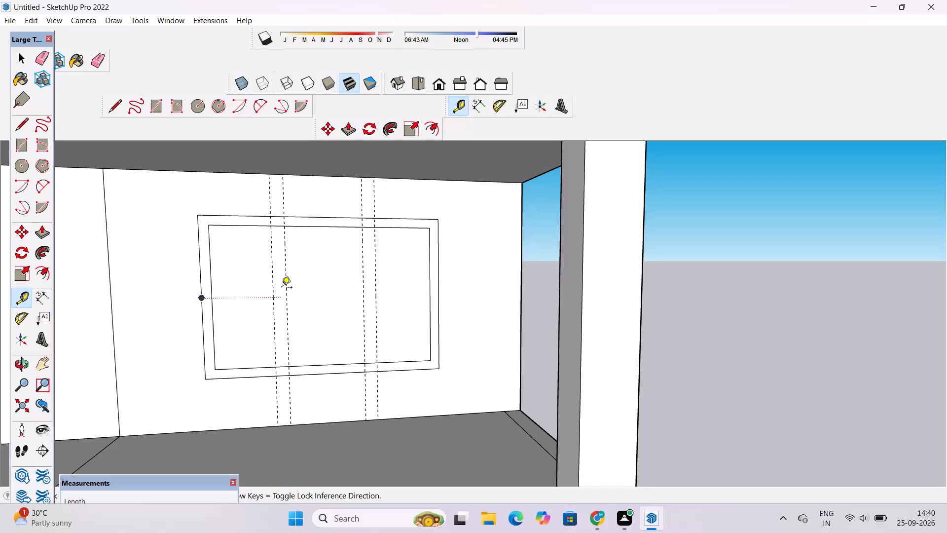
scroll(282, 288, "up", 2)
scroll(282, 288, "down", 3)
scroll(282, 288, "up", 3)
scroll(282, 288, "down", 4)
scroll(282, 288, "up", 2)
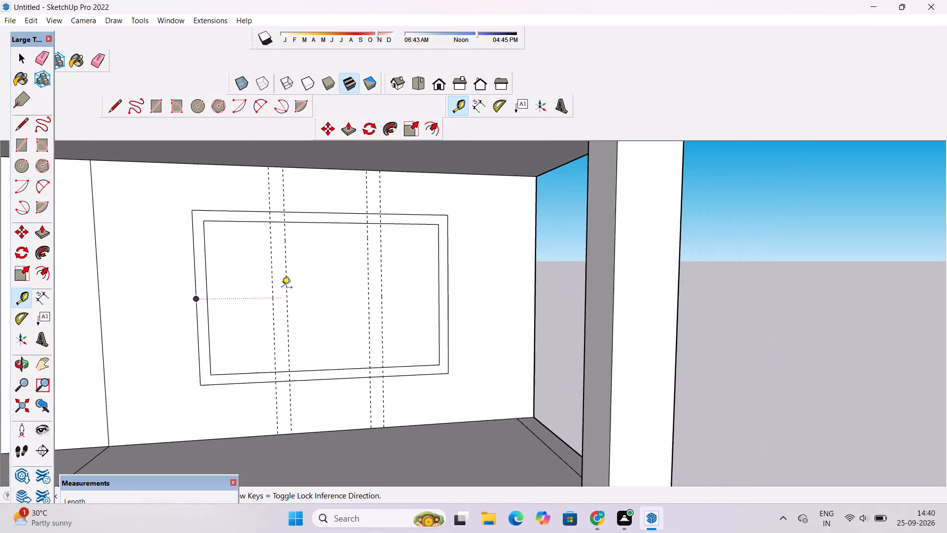
scroll(282, 288, "up", 1)
scroll(283, 287, "down", 1)
scroll(285, 288, "up", 4)
left_click(288, 283)
scroll(272, 291, "up", 4)
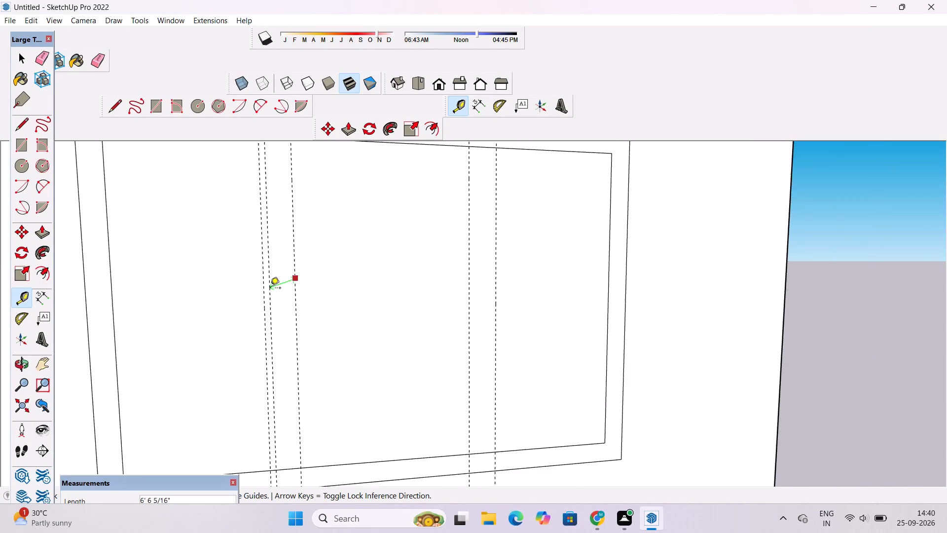
scroll(270, 289, "up", 9)
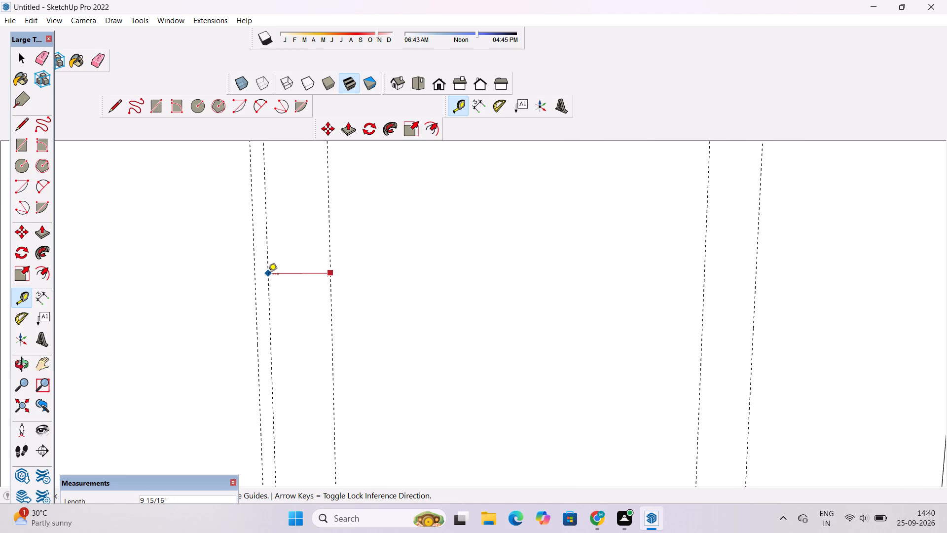
scroll(254, 253, "down", 6)
scroll(268, 252, "up", 2)
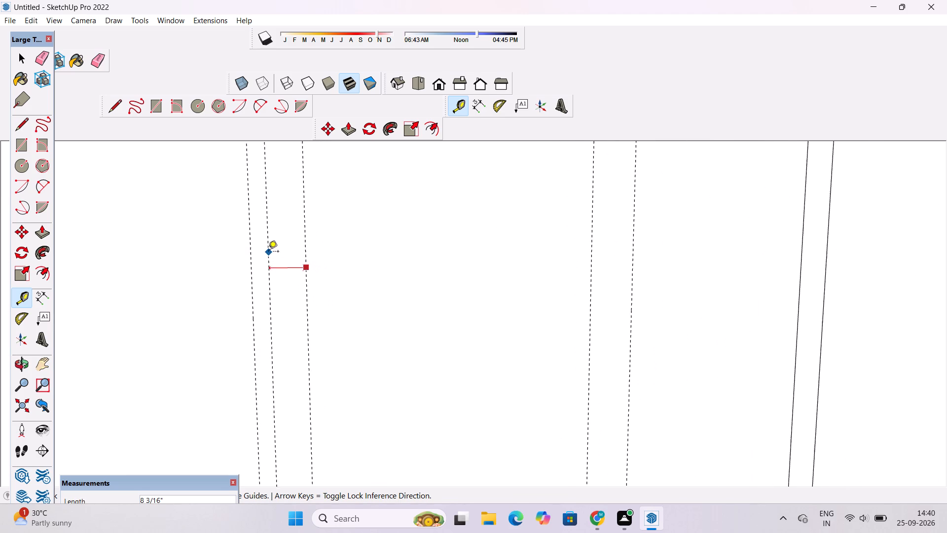
scroll(260, 259, "up", 5)
scroll(260, 259, "down", 4)
scroll(260, 259, "up", 3)
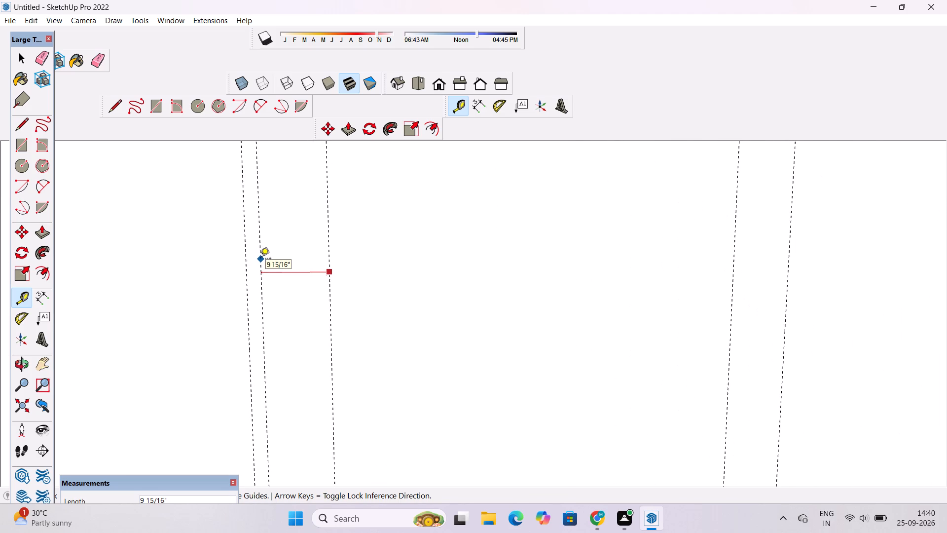
scroll(253, 246, "down", 7)
scroll(260, 243, "up", 1)
scroll(260, 243, "down", 2)
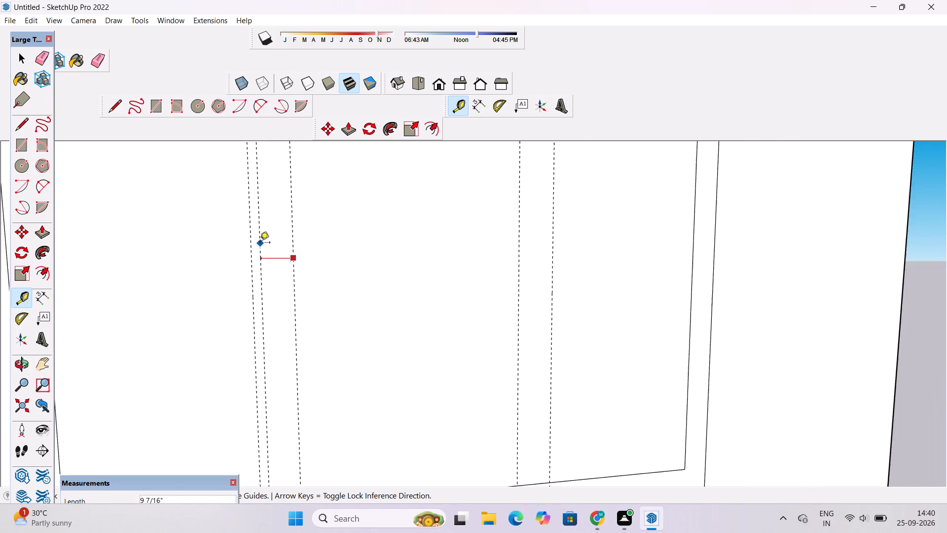
scroll(260, 243, "down", 7)
scroll(281, 246, "up", 8)
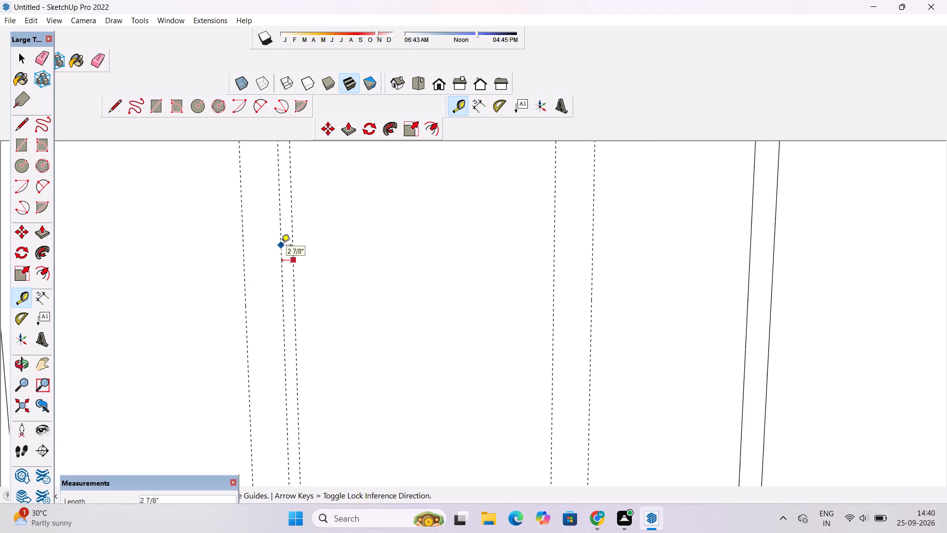
scroll(235, 245, "down", 3)
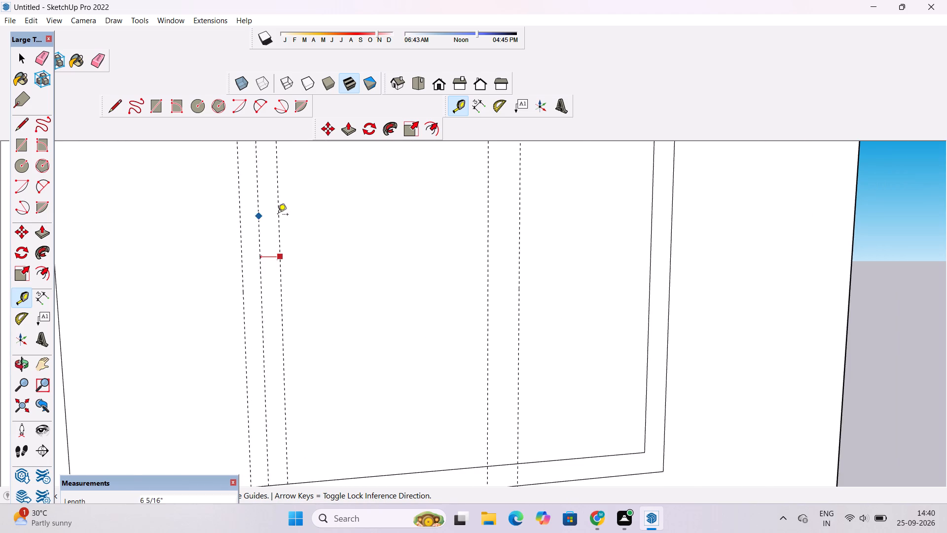
scroll(287, 210, "down", 11)
scroll(295, 233, "up", 5)
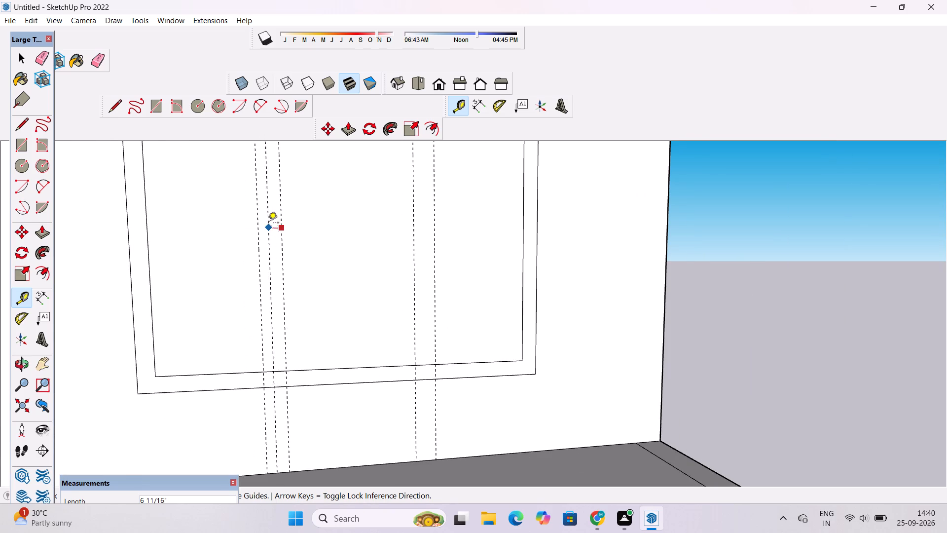
scroll(268, 224, "up", 12)
scroll(268, 224, "down", 3)
scroll(268, 224, "up", 2)
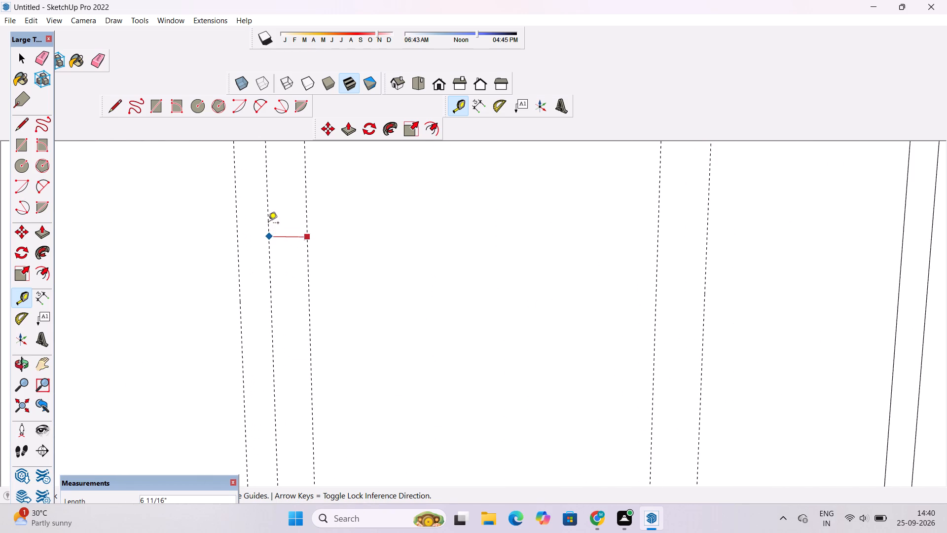
scroll(267, 224, "down", 4)
scroll(267, 224, "up", 4)
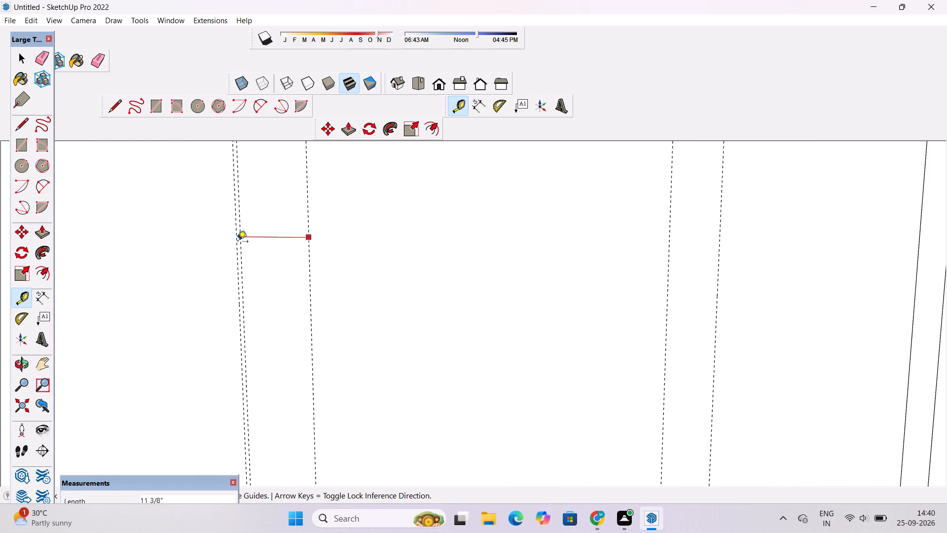
scroll(256, 227, "down", 3)
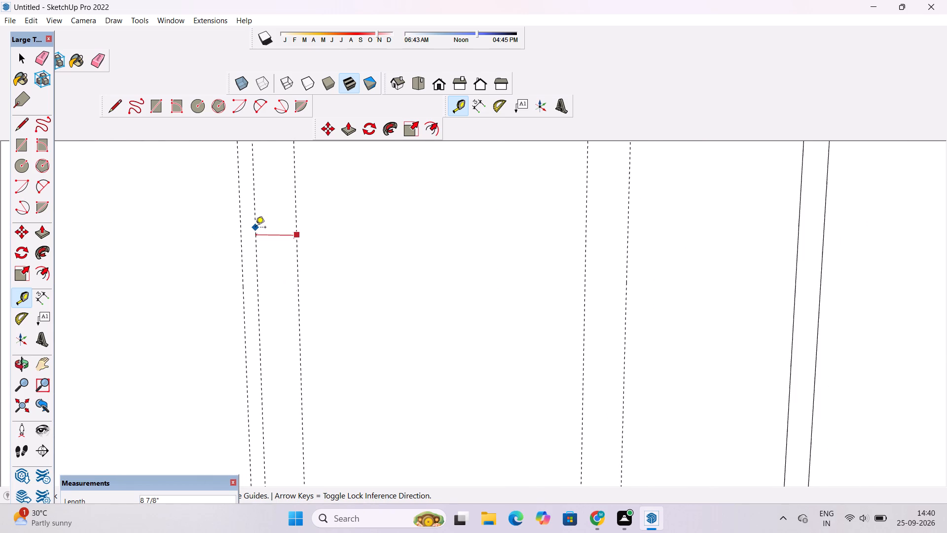
scroll(255, 228, "down", 7)
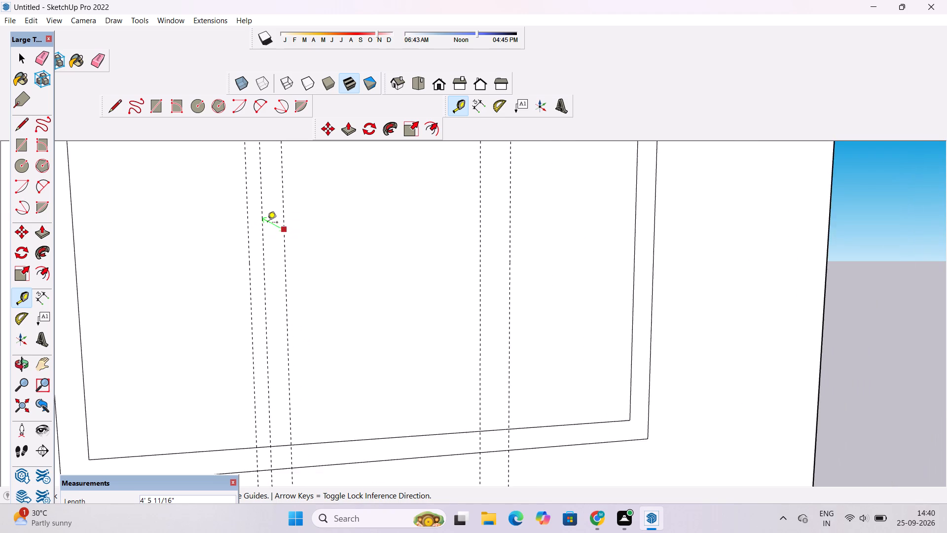
scroll(267, 223, "down", 6)
scroll(306, 236, "up", 5)
scroll(306, 236, "down", 4)
scroll(306, 236, "up", 4)
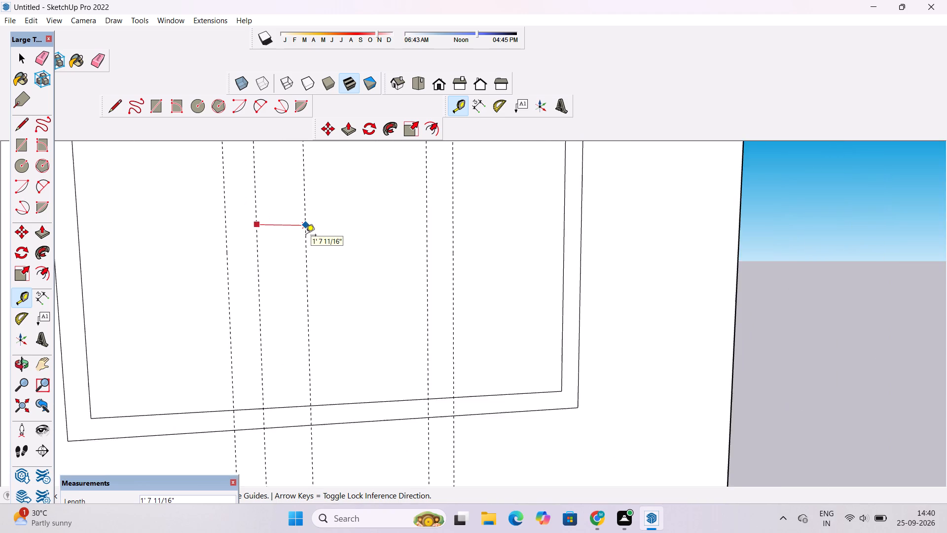
scroll(306, 236, "down", 4)
scroll(306, 236, "up", 13)
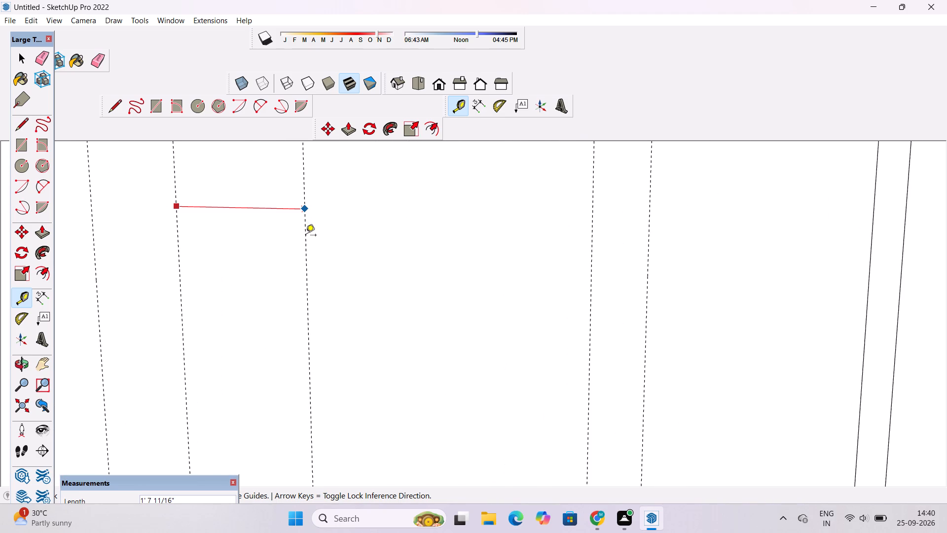
scroll(303, 239, "down", 4)
scroll(385, 238, "down", 13)
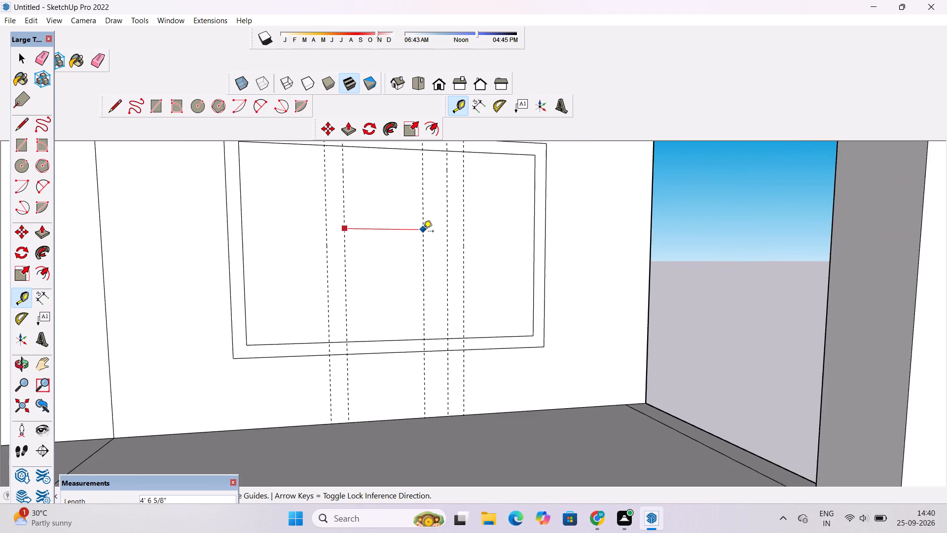
scroll(423, 232, "down", 2)
scroll(376, 229, "up", 12)
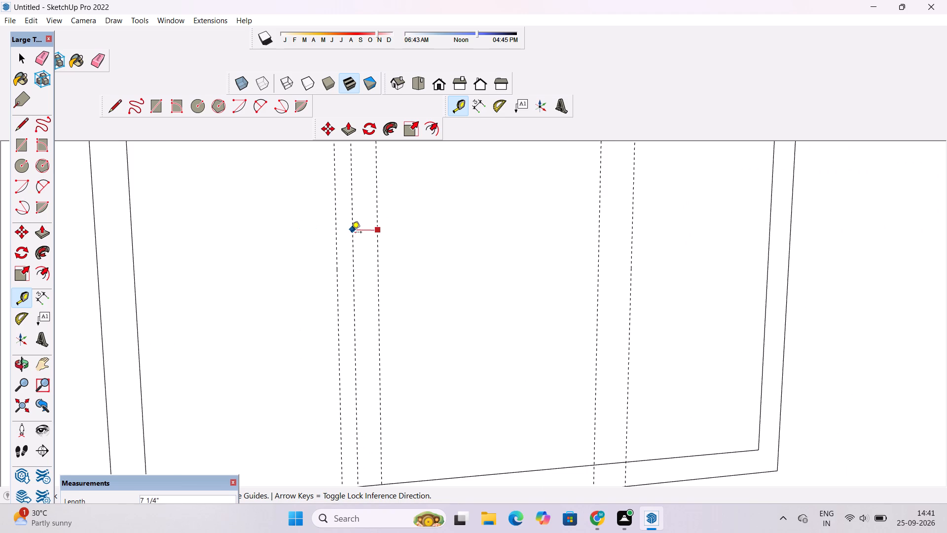
scroll(348, 235, "up", 2)
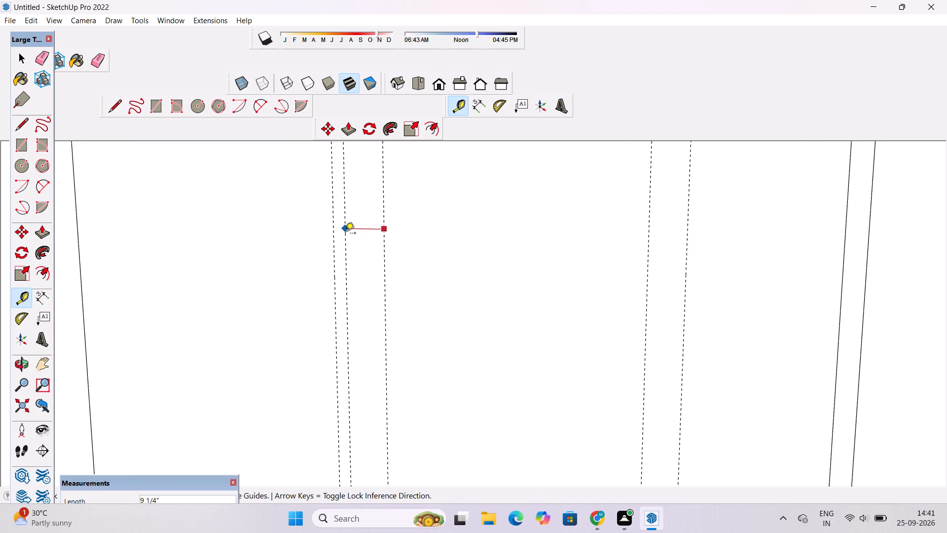
key("8")
Finish placing the parallel guide at 8" from the inner guide of the pair farther from the corner column.
key("shift+quotedbl")
key("Return")
Offset a parallel guide 8" from the outer guide of the pair nearer the corner column, toward that pair's inner guide.
scroll(356, 261, "down", 2)
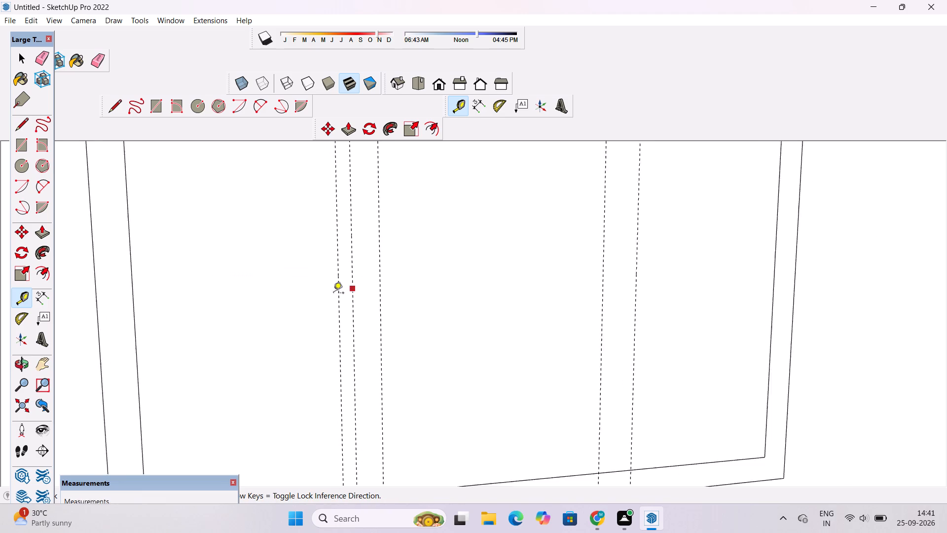
scroll(333, 294, "down", 8)
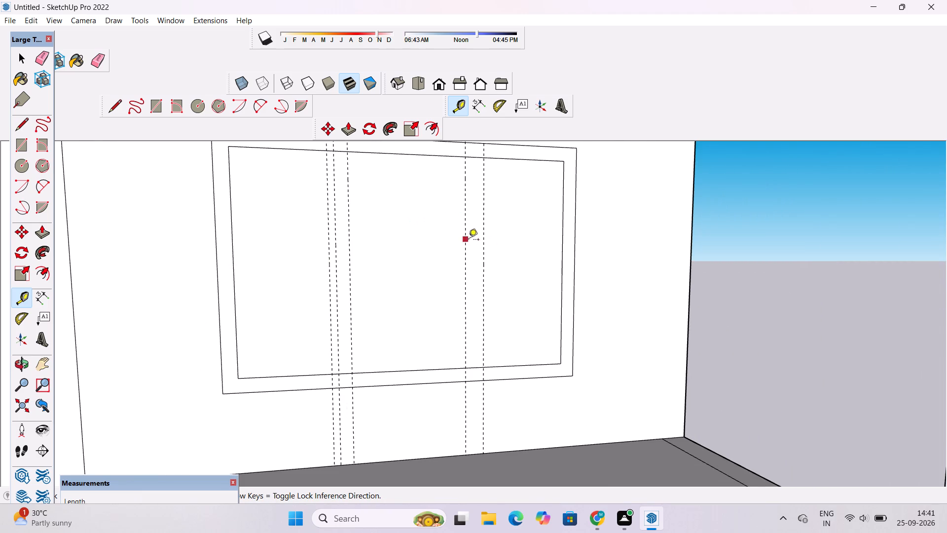
scroll(499, 233, "up", 3)
left_click(481, 211)
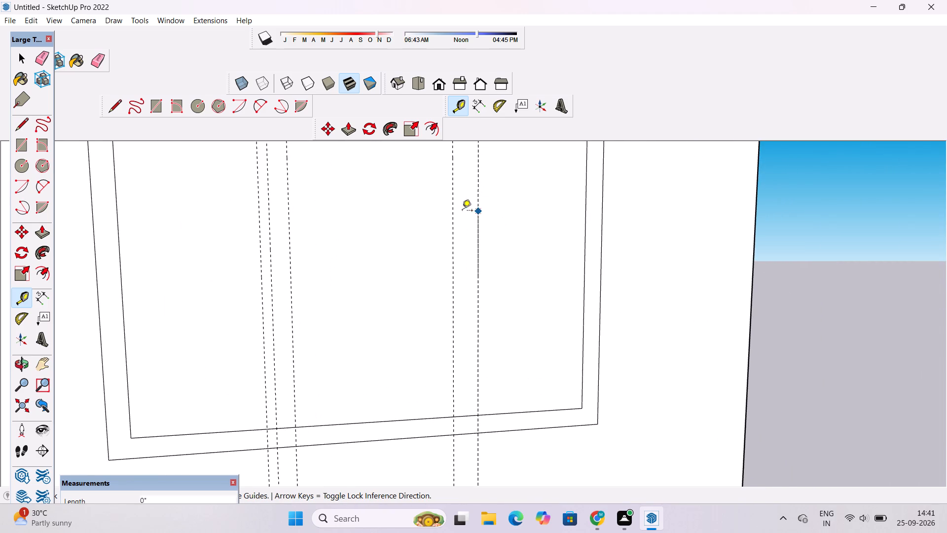
scroll(335, 246, "down", 9)
scroll(410, 207, "up", 9)
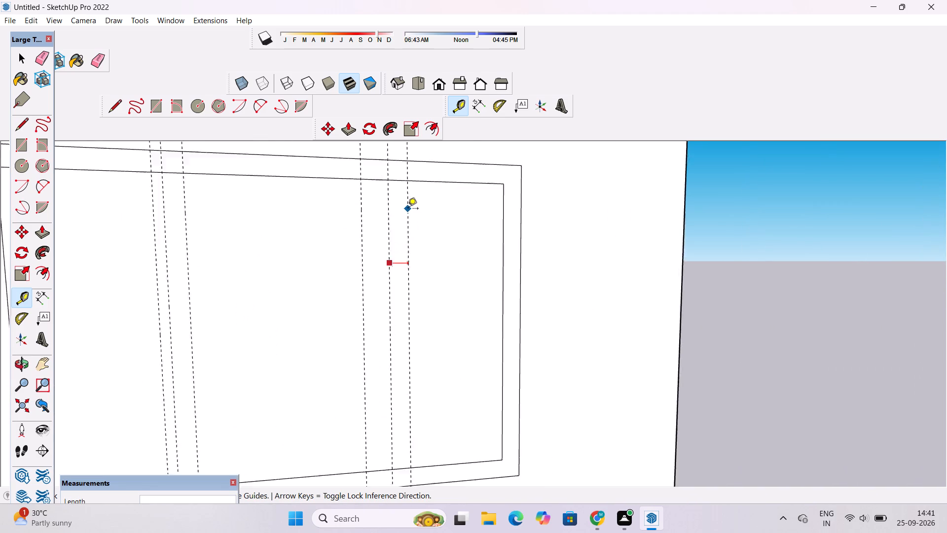
scroll(408, 209, "up", 1)
type("8\"")
key("Return")
Erase the inner 1' guide nearer the corner column and the outermost guide on the far side, leaving two pairs spaced 8" apart.
scroll(339, 228, "down", 5)
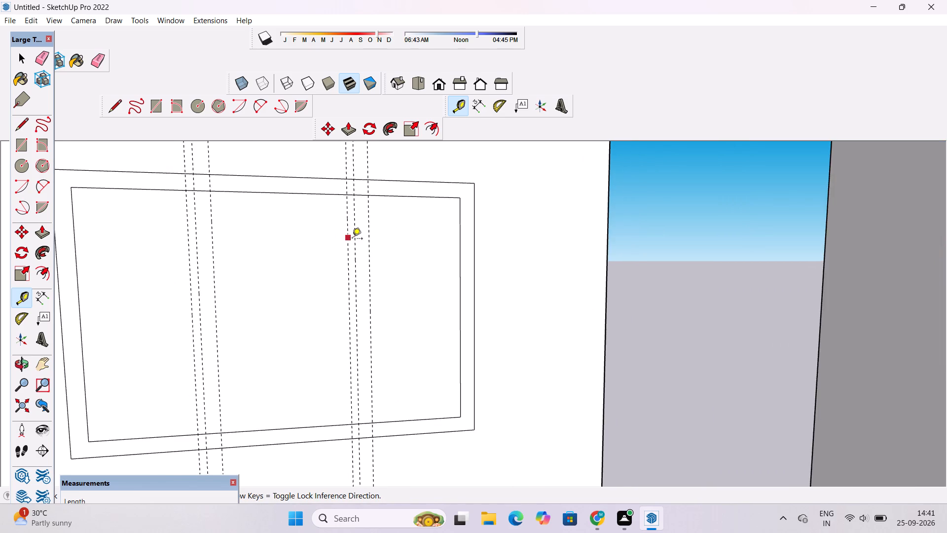
scroll(352, 241, "up", 1)
key("e")
scroll(345, 260, "up", 4)
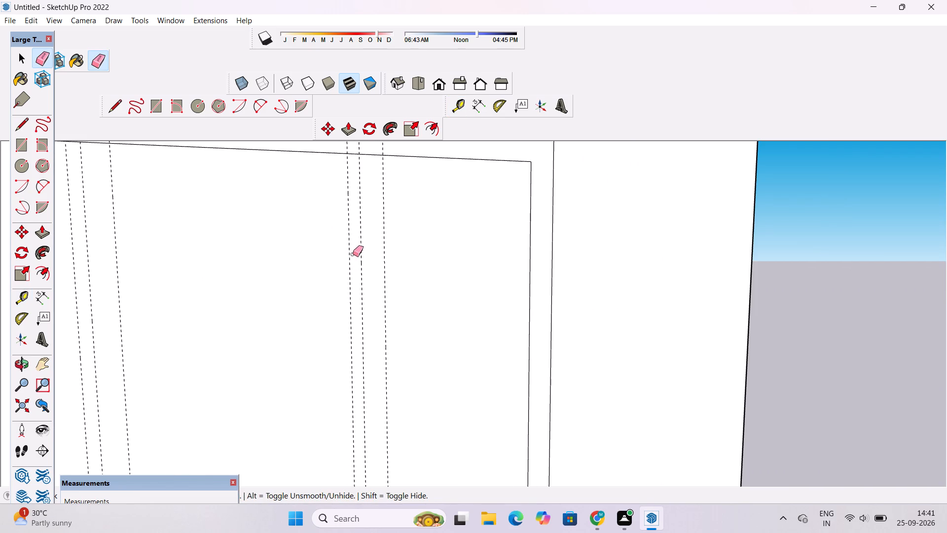
left_click(349, 256)
scroll(358, 230, "down", 10)
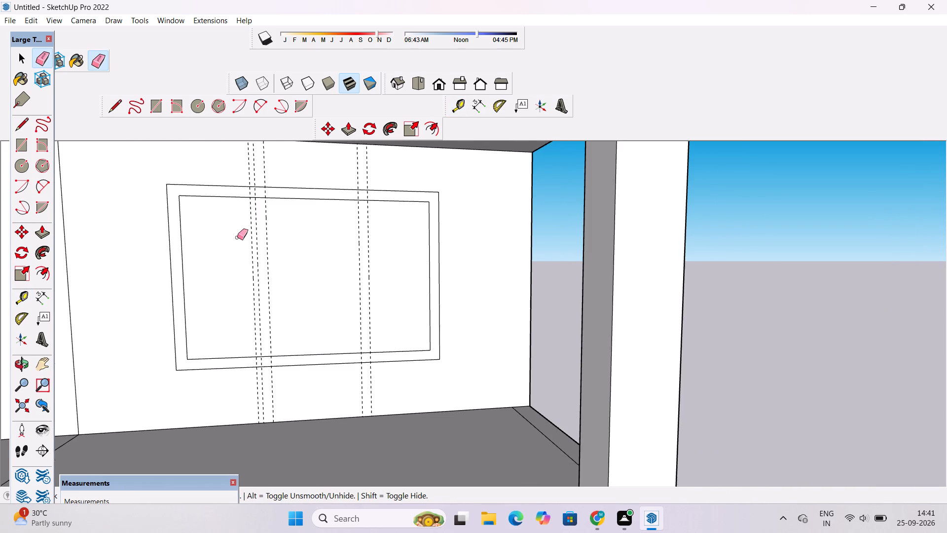
scroll(237, 237, "up", 12)
left_click_drag(254, 220, 251, 226)
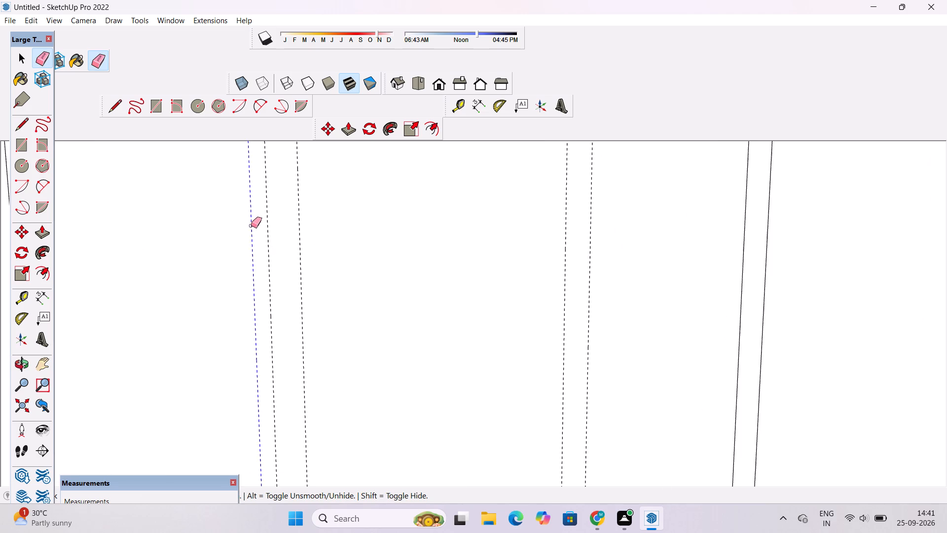
left_click_drag(251, 226, 246, 243)
Examine how the two guide pairs cross the framed top-floor window and the framed window on the floor below.
scroll(236, 243, "down", 13)
scroll(178, 298, "down", 2)
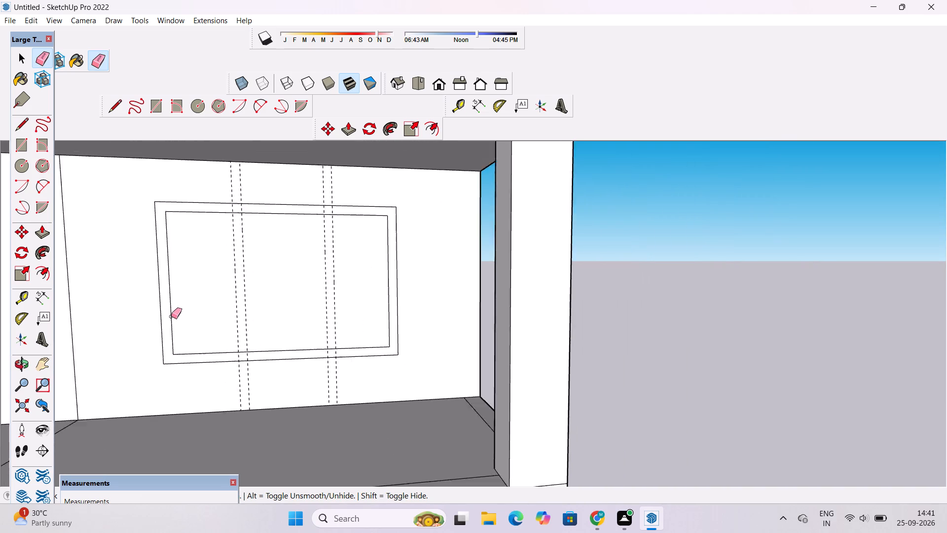
scroll(171, 316, "down", 5)
scroll(175, 302, "up", 4)
scroll(179, 308, "down", 8)
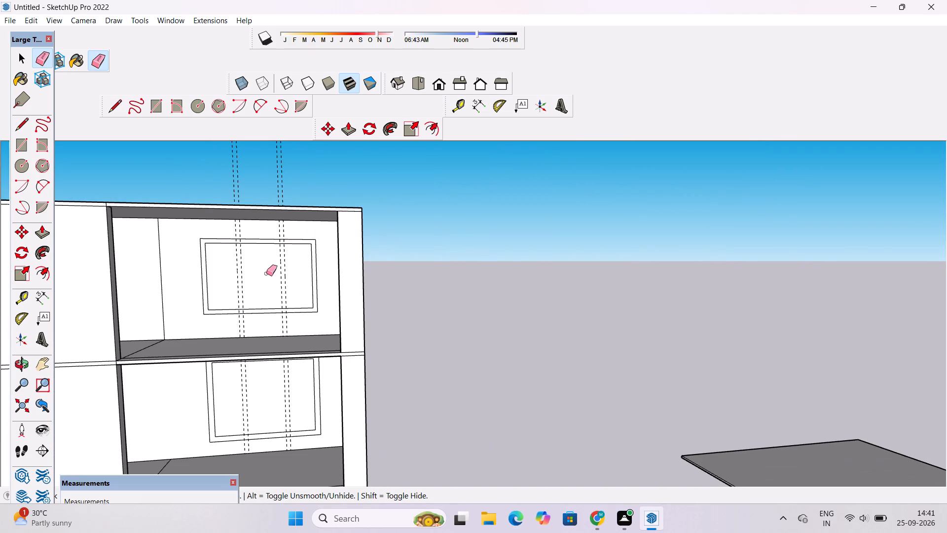
scroll(259, 404, "up", 6)
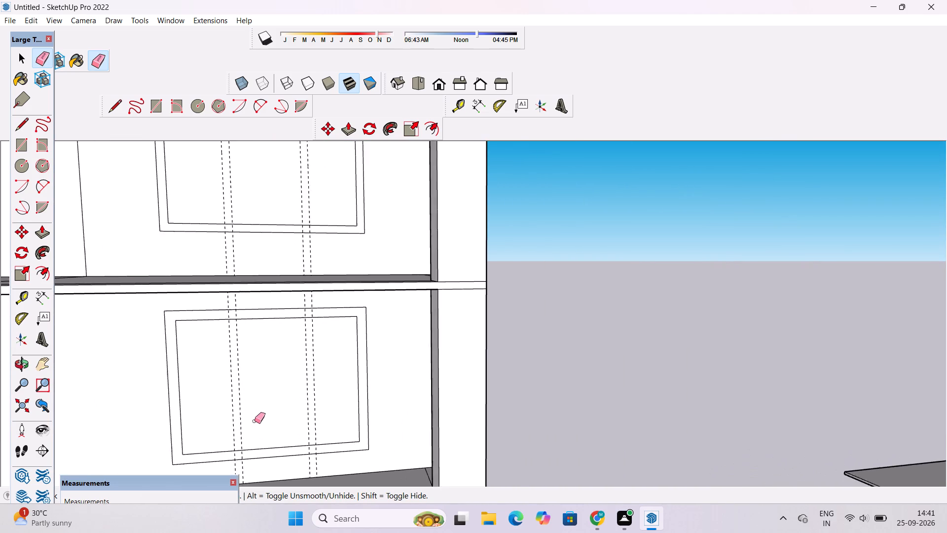
scroll(255, 421, "up", 1)
key("space")
Draw a vertical rectangle 8" by about 11' 2 1/4" inside the top-floor window's inner frame, between the guides farther from the corner column.
scroll(250, 414, "down", 9)
key("r")
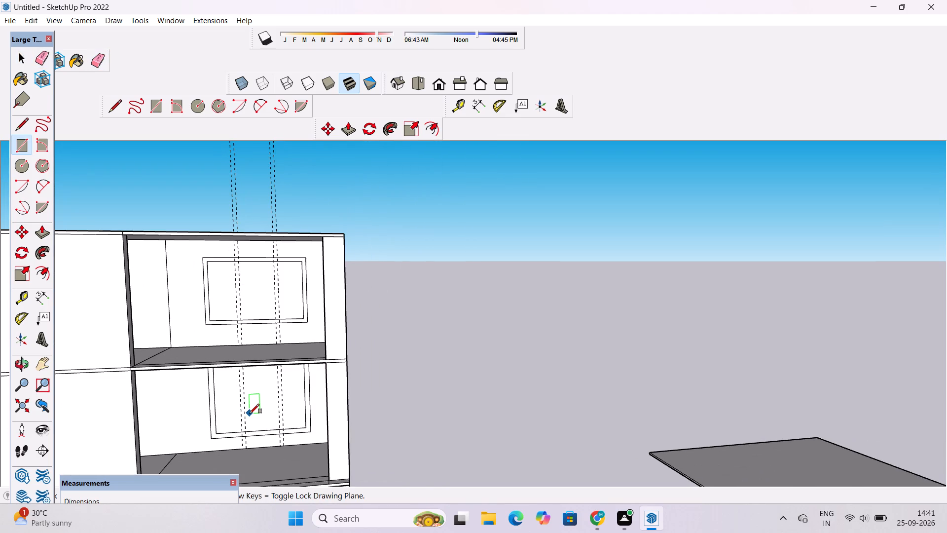
scroll(250, 414, "down", 3)
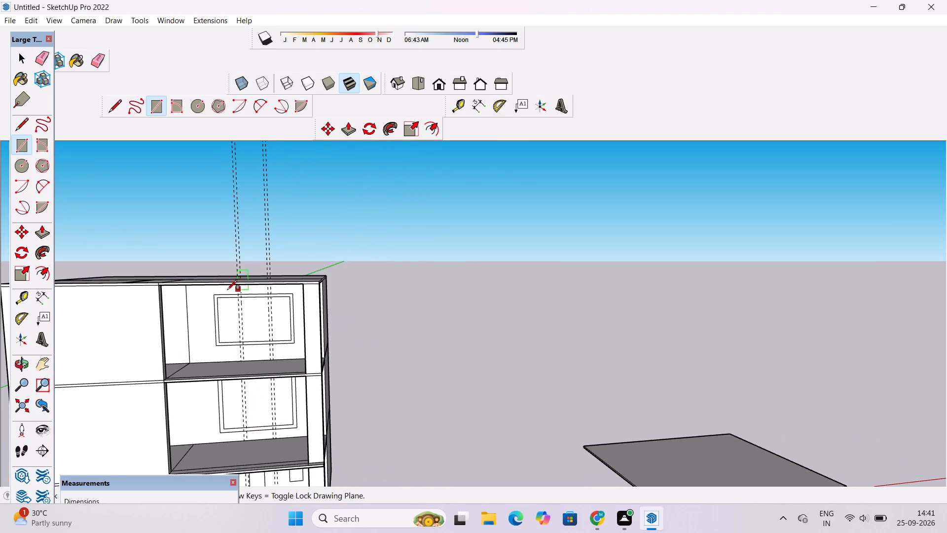
scroll(227, 290, "up", 10)
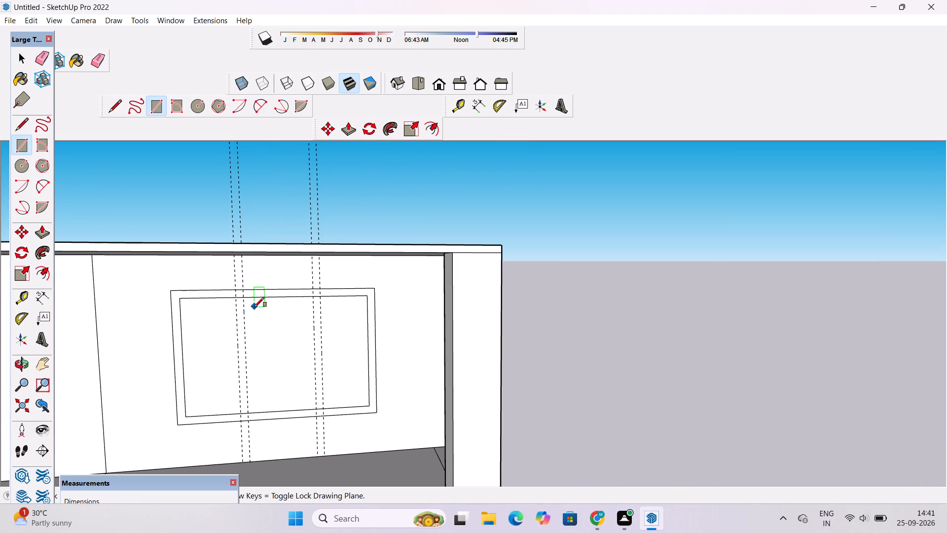
scroll(255, 307, "down", 2)
scroll(255, 306, "up", 1)
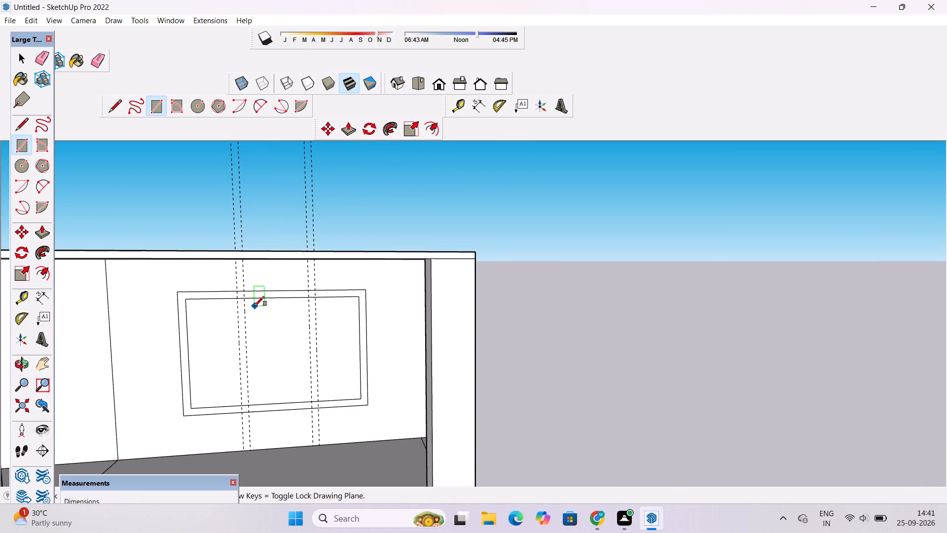
scroll(255, 306, "down", 2)
scroll(255, 306, "up", 4)
scroll(255, 306, "down", 3)
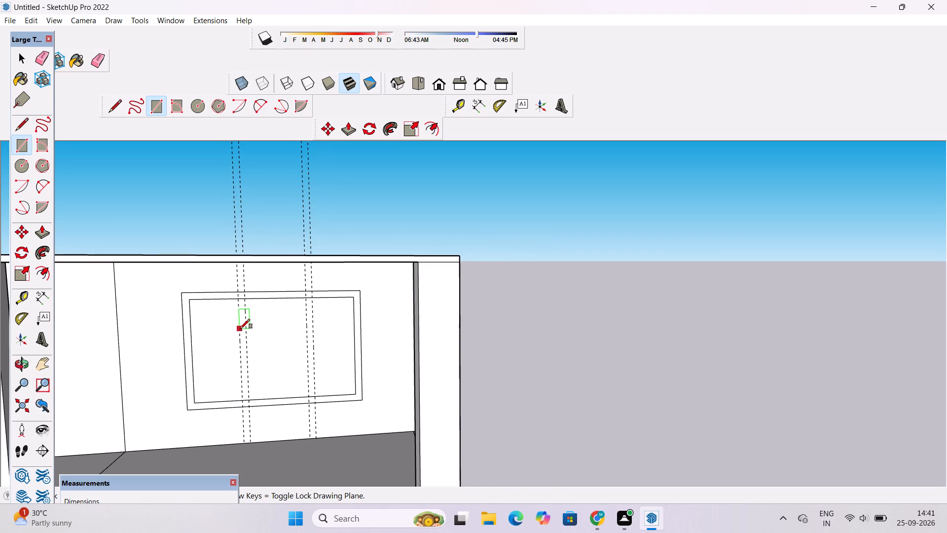
scroll(240, 329, "down", 1)
scroll(245, 321, "up", 7)
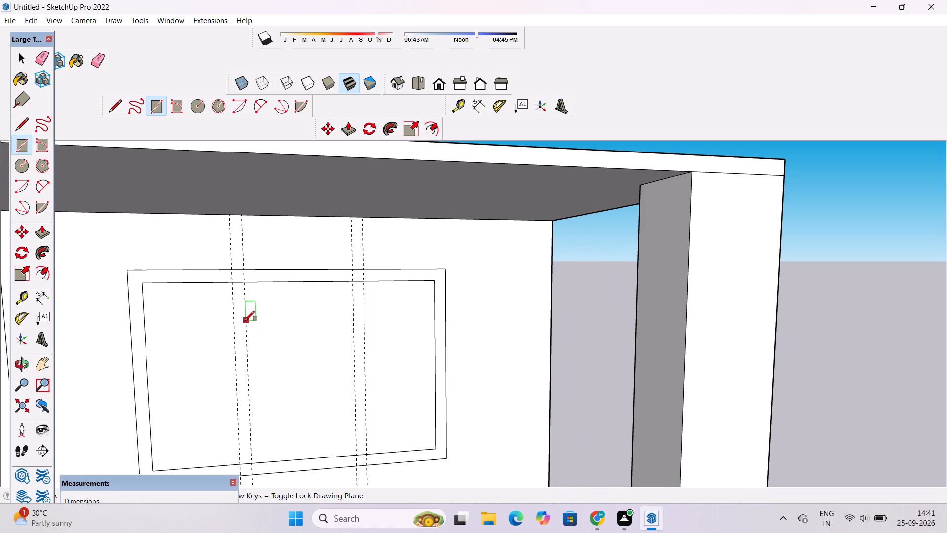
scroll(245, 316, "up", 3)
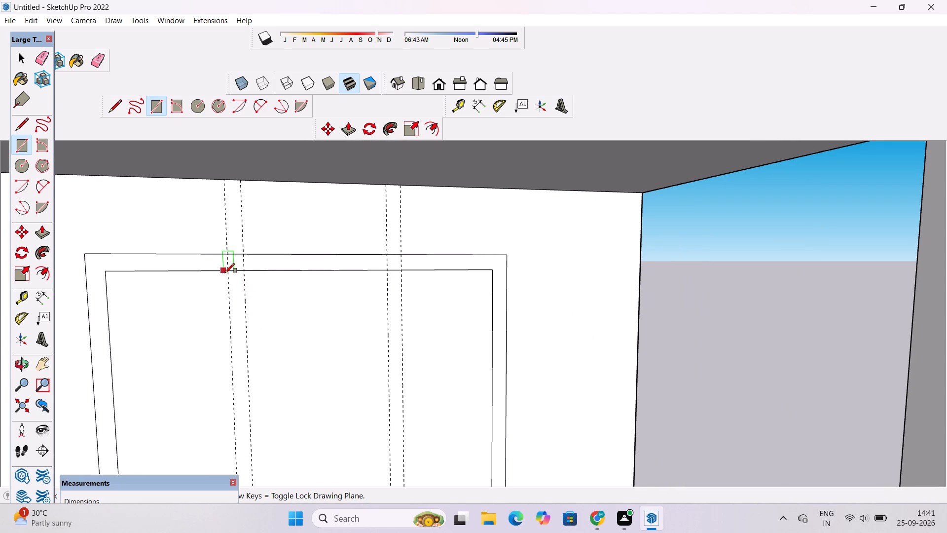
left_click(228, 272)
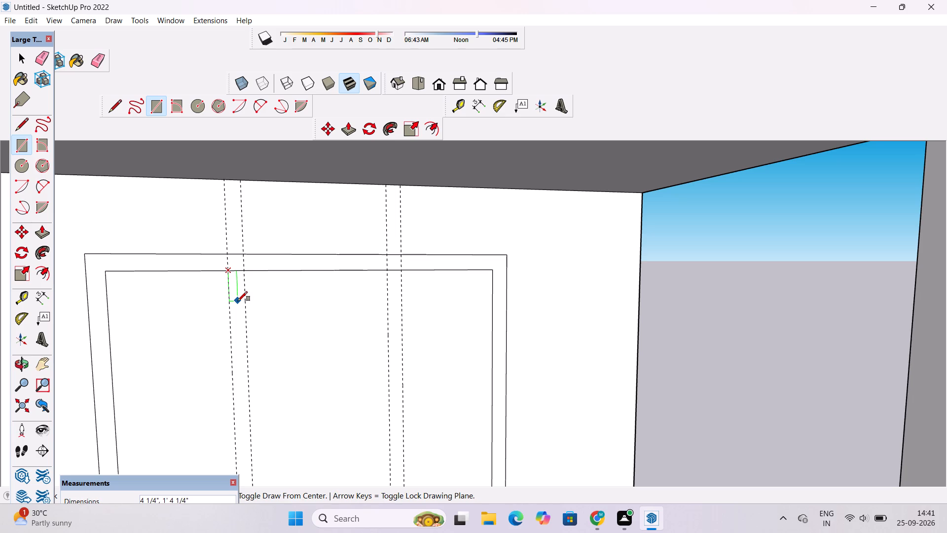
scroll(239, 301, "down", 4)
scroll(243, 411, "up", 3)
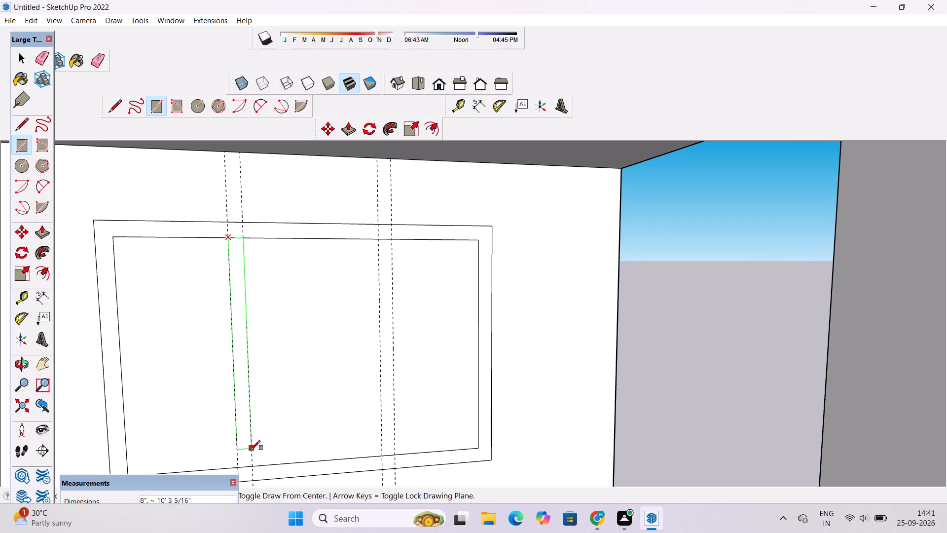
scroll(253, 460, "down", 4)
scroll(253, 460, "up", 2)
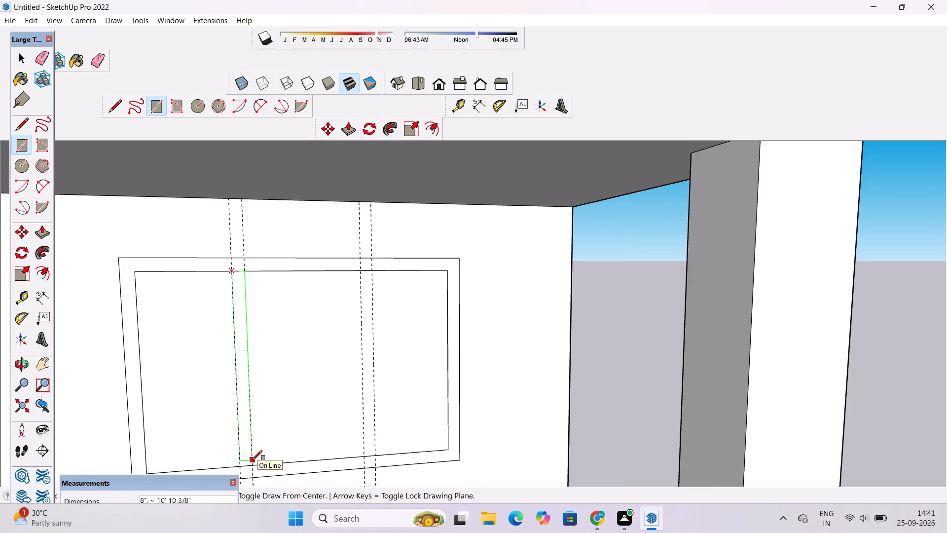
left_click(254, 466)
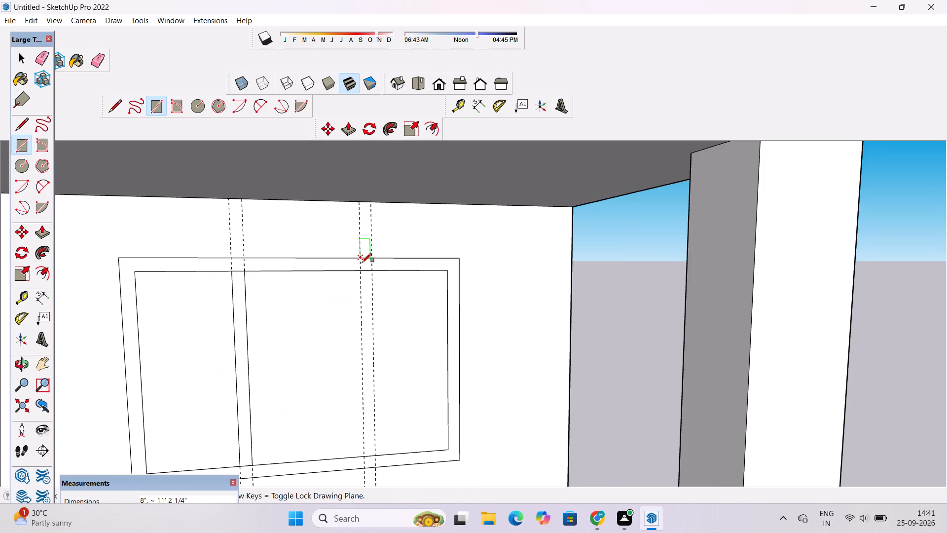
Draw a second 8" by about 11' 2 1/4" rectangle inside the top-floor window's inner frame, between the guides nearer the corner column.
left_click(362, 271)
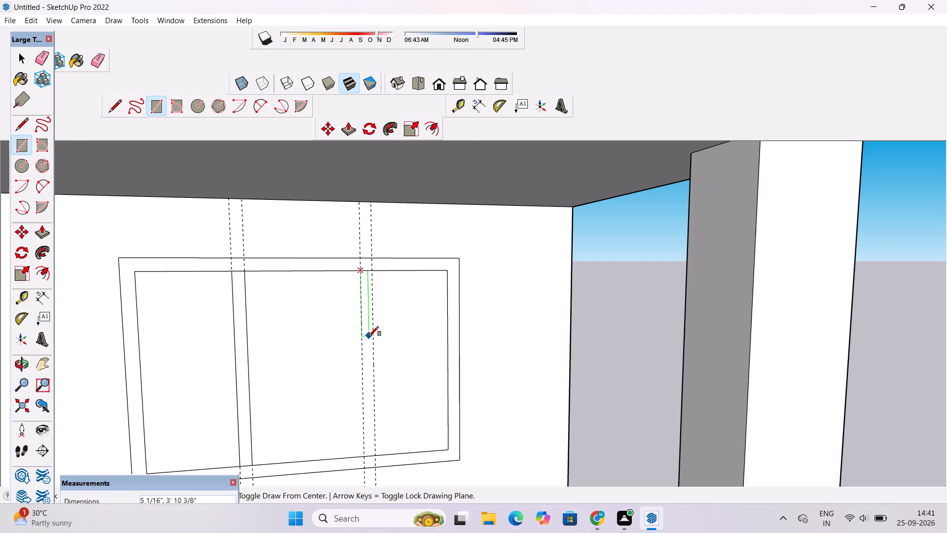
scroll(381, 340, "down", 3)
scroll(383, 386, "up", 4)
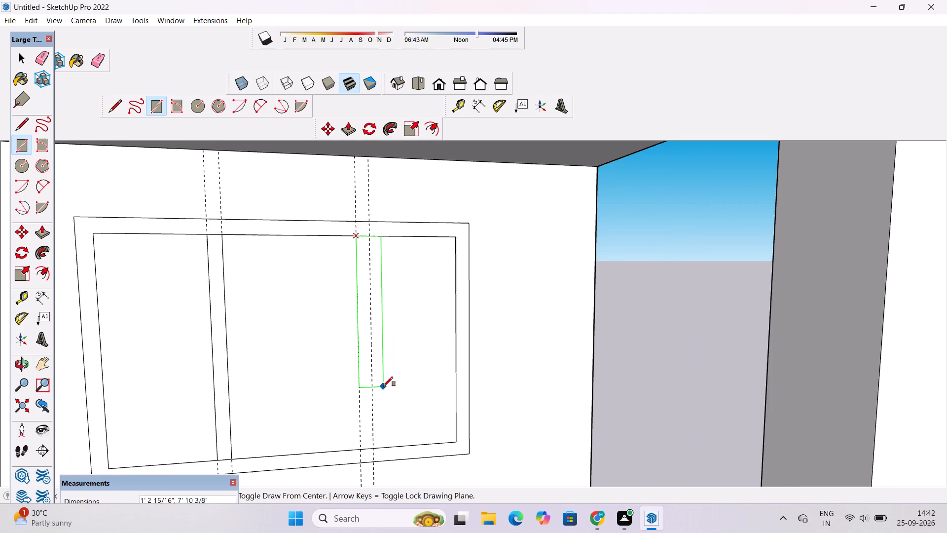
scroll(383, 386, "up", 3)
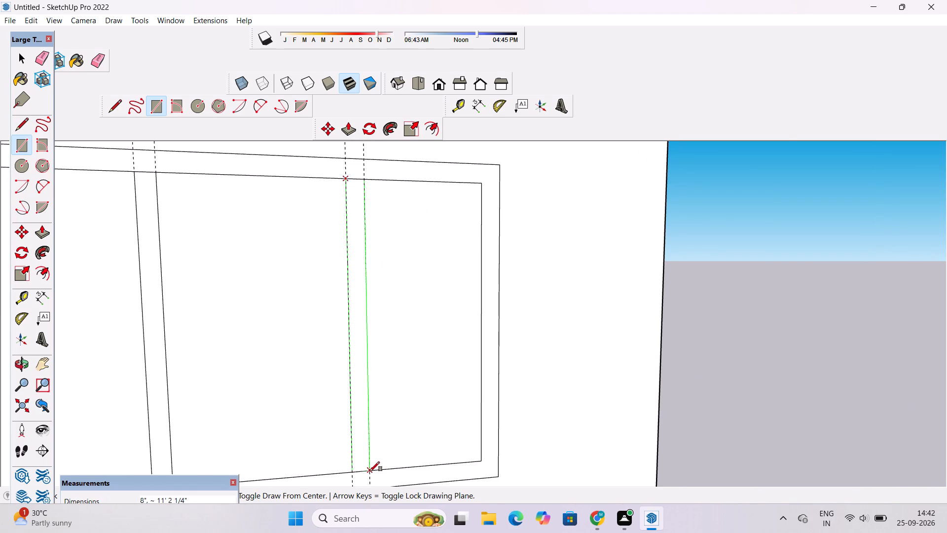
left_click(370, 471)
Draw an 8" by about 12' 11 3/8" rectangle inside the inner frame of the window one floor below, between the guides farther from the corner column.
scroll(291, 314, "down", 20)
scroll(291, 314, "down", 1)
scroll(260, 456, "up", 5)
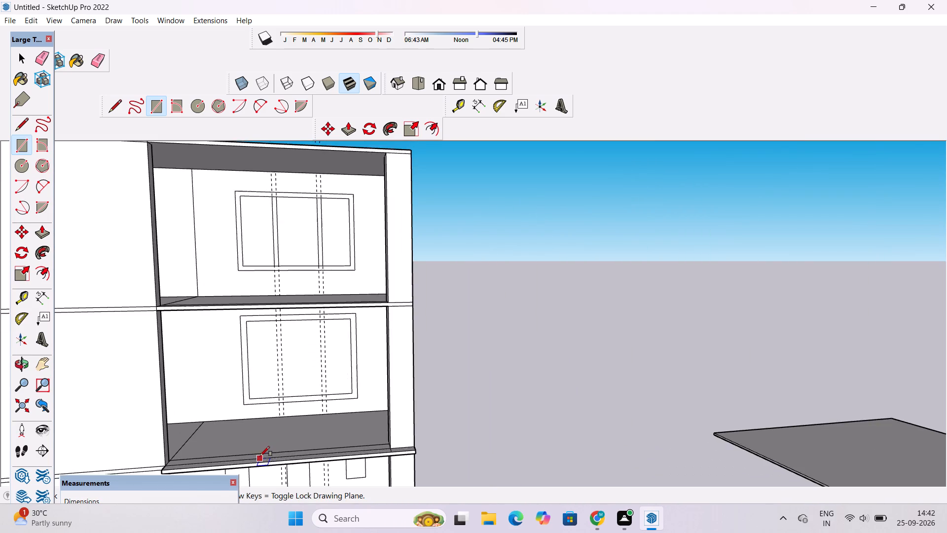
scroll(262, 444, "up", 2)
scroll(286, 328, "up", 8)
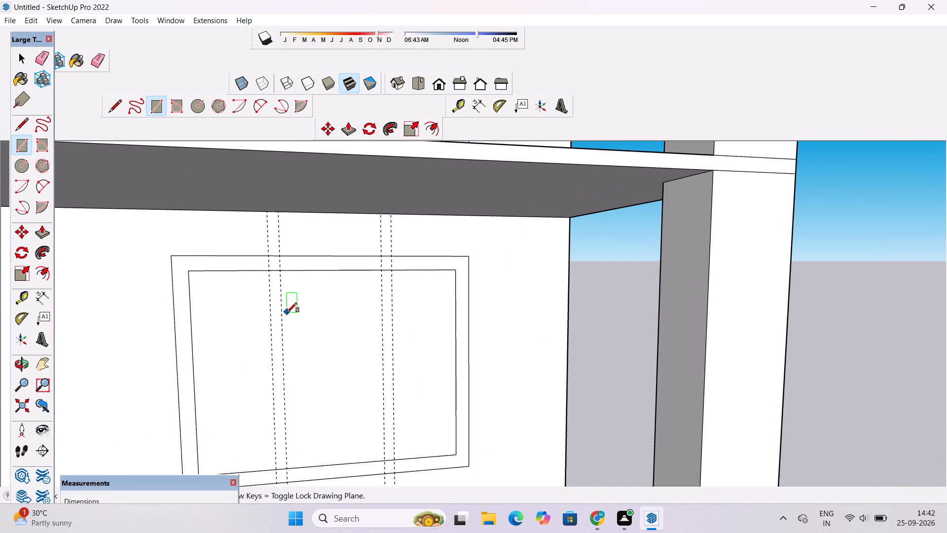
scroll(287, 312, "up", 1)
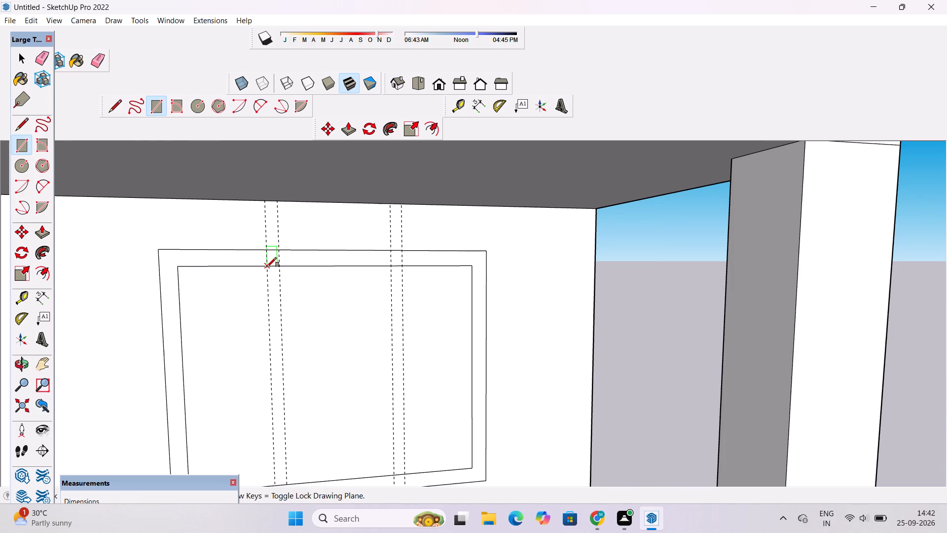
left_click(267, 267)
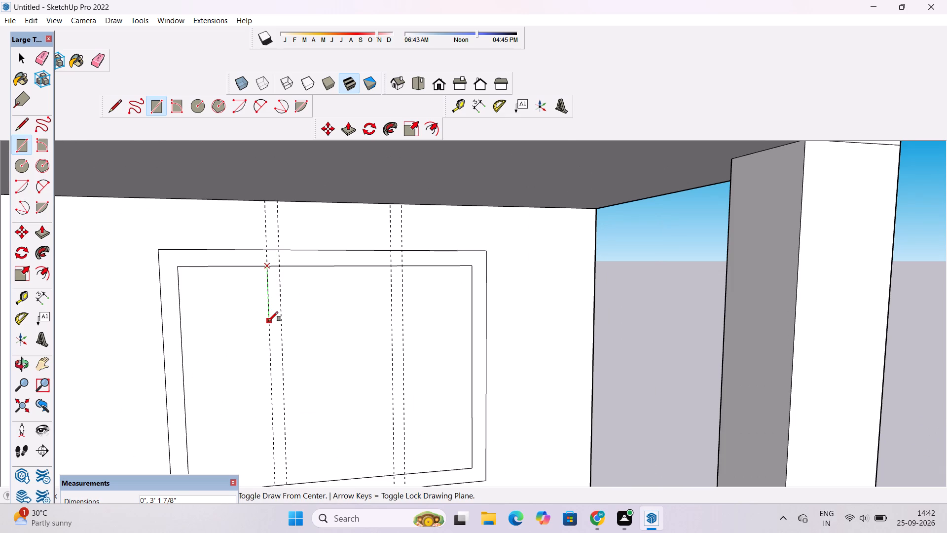
scroll(268, 321, "down", 3)
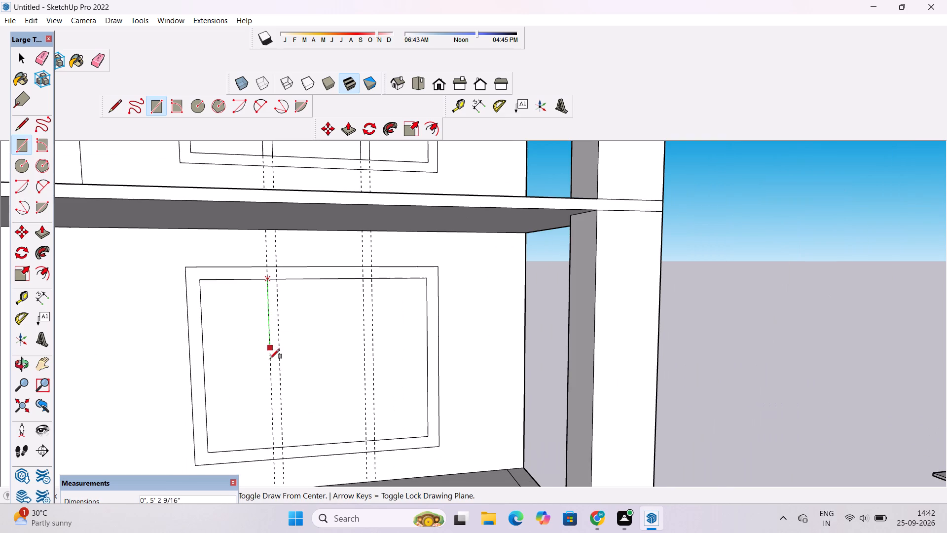
scroll(285, 457, "up", 6)
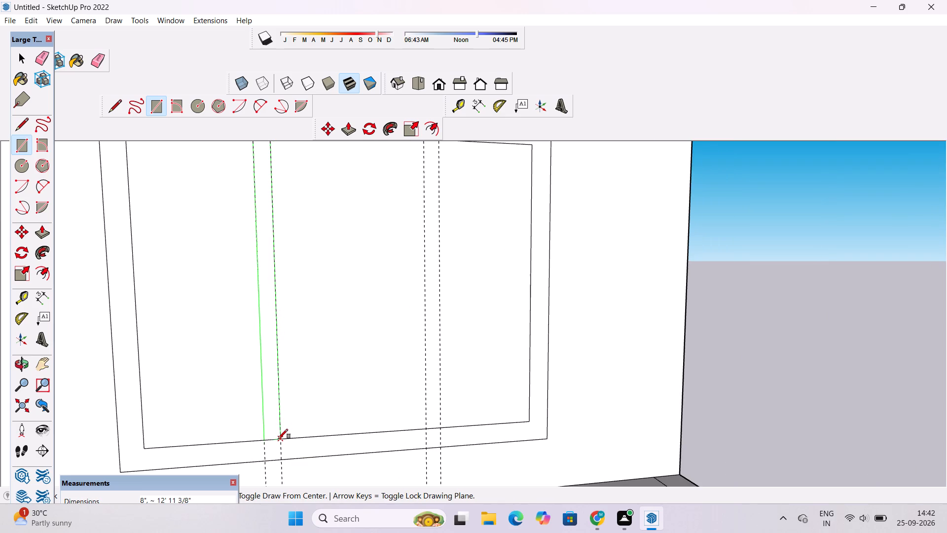
left_click(280, 439)
Draw an 8" by about 12' 11 3/8" rectangle inside the middle-floor window's inner frame, between the guides nearer the corner column.
scroll(273, 441, "down", 6)
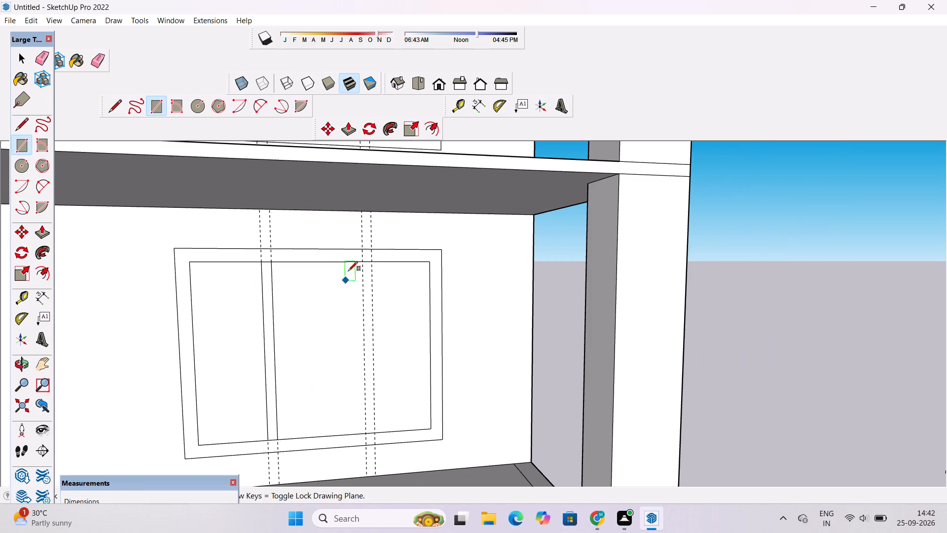
scroll(354, 254, "up", 6)
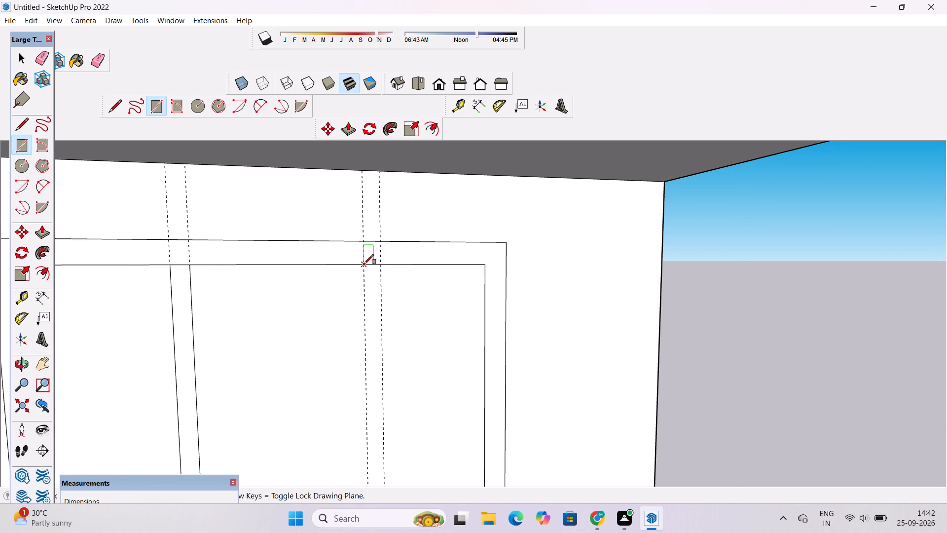
left_click(364, 264)
scroll(366, 295, "down", 3)
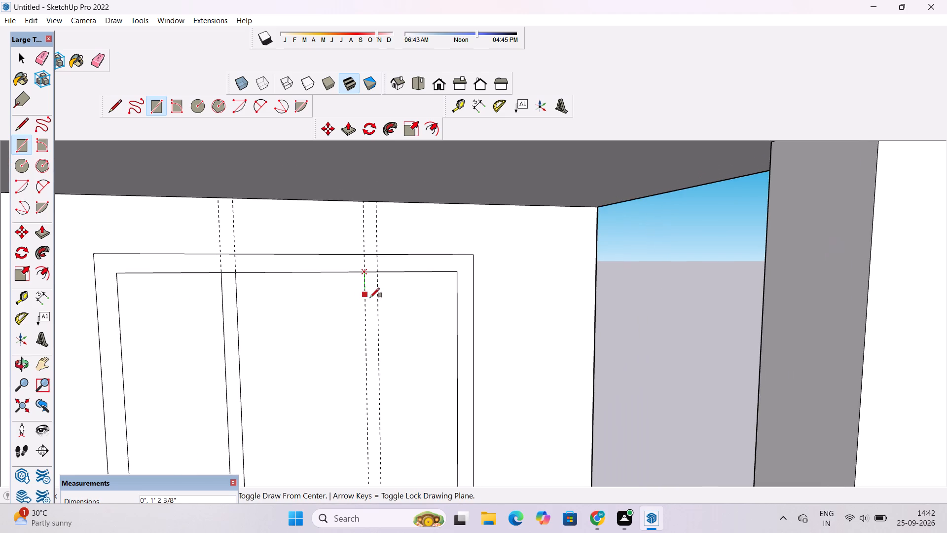
scroll(368, 332, "down", 3)
scroll(376, 473, "up", 4)
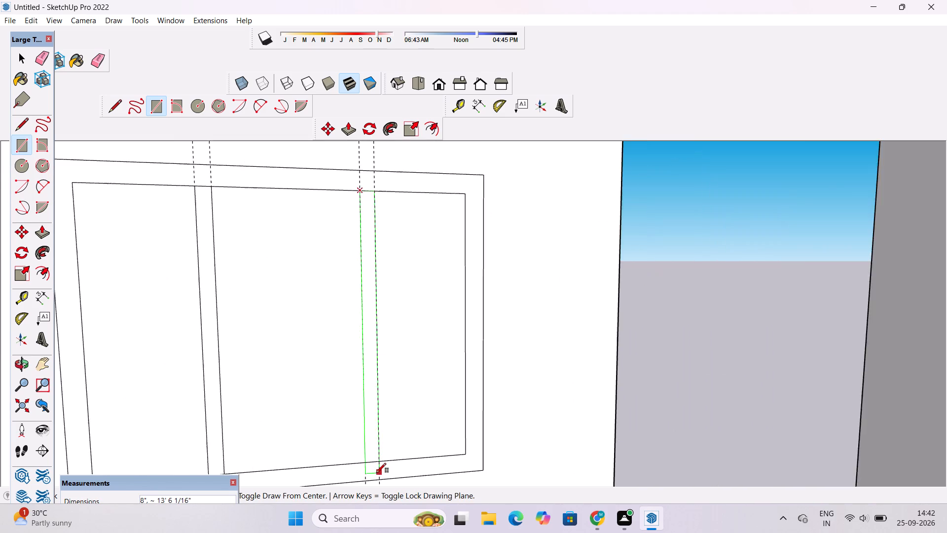
scroll(376, 473, "up", 7)
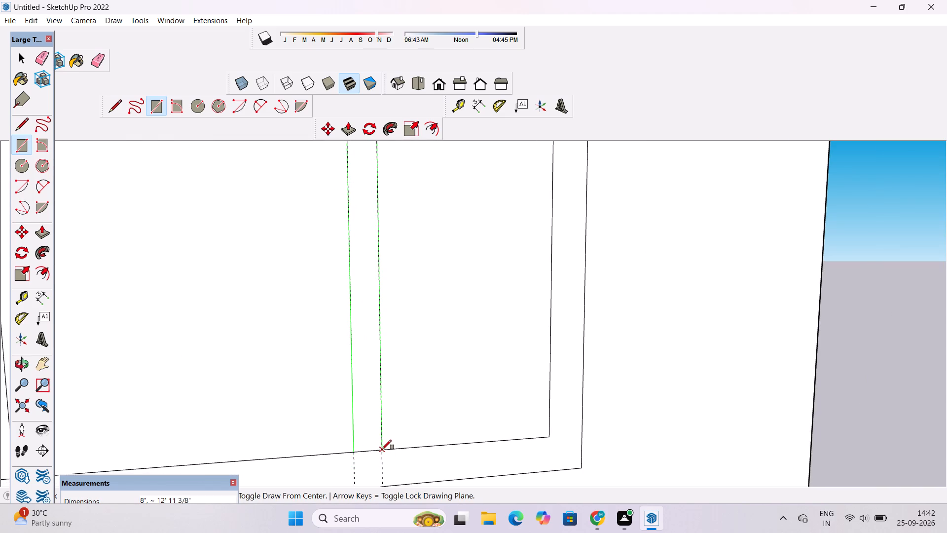
left_click(382, 450)
Erase both pairs of vertical guides that run through the upper windows and above the building.
scroll(331, 381, "down", 20)
scroll(331, 381, "down", 4)
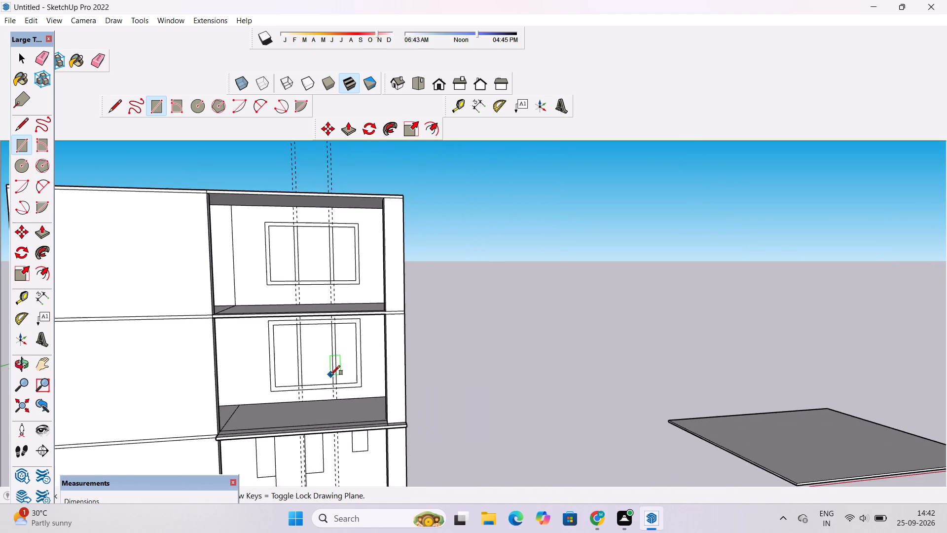
scroll(330, 375, "down", 3)
scroll(330, 375, "up", 4)
key("space")
scroll(330, 375, "down", 4)
key("e")
scroll(330, 375, "down", 5)
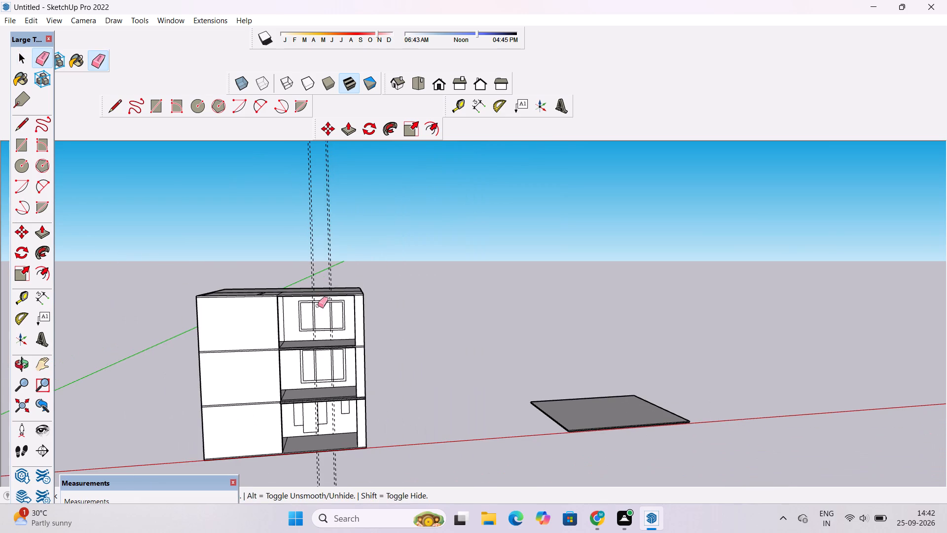
left_click_drag(331, 171, 308, 202)
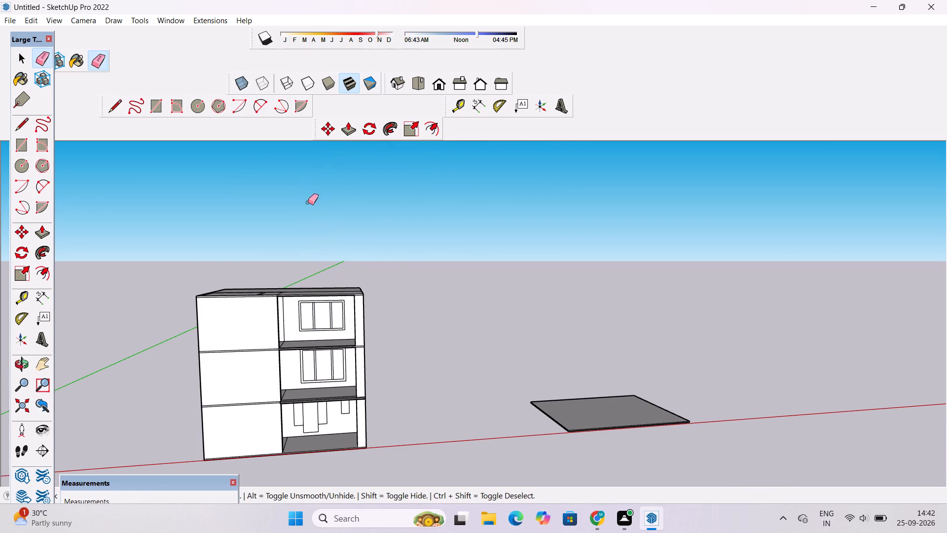
Examine the building's open bay from several angles, checking the mullions in both upper windows and the ground-floor openings.
scroll(361, 230, "up", 1)
key("space")
key("o")
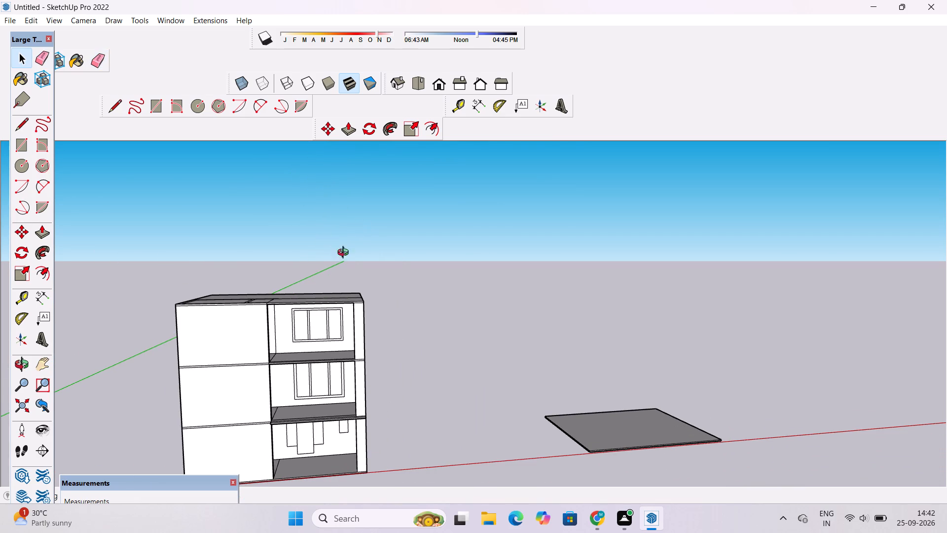
scroll(343, 299, "down", 2)
left_click_drag(328, 353, 394, 306, "shift")
left_click_drag(369, 319, 363, 360)
scroll(414, 342, "up", 2)
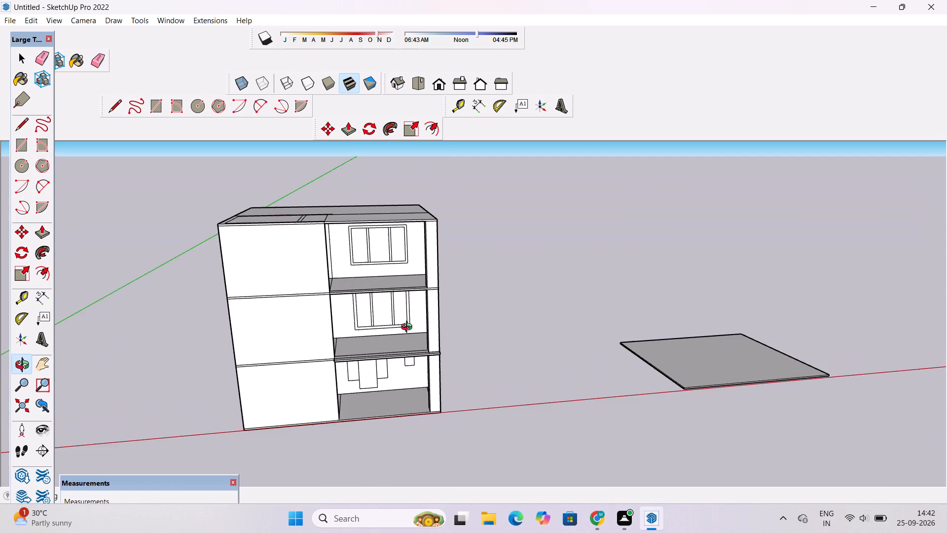
scroll(409, 328, "up", 6)
left_click_drag(411, 259, 395, 206)
scroll(372, 236, "down", 3)
left_click_drag(359, 258, 391, 309, "shift")
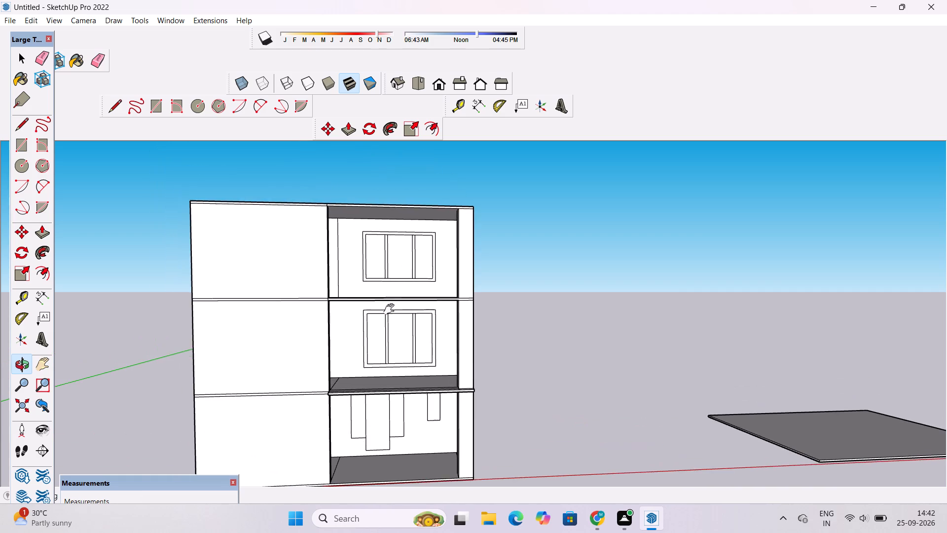
scroll(396, 297, "up", 3)
left_click_drag(406, 345, 347, 285, "shift")
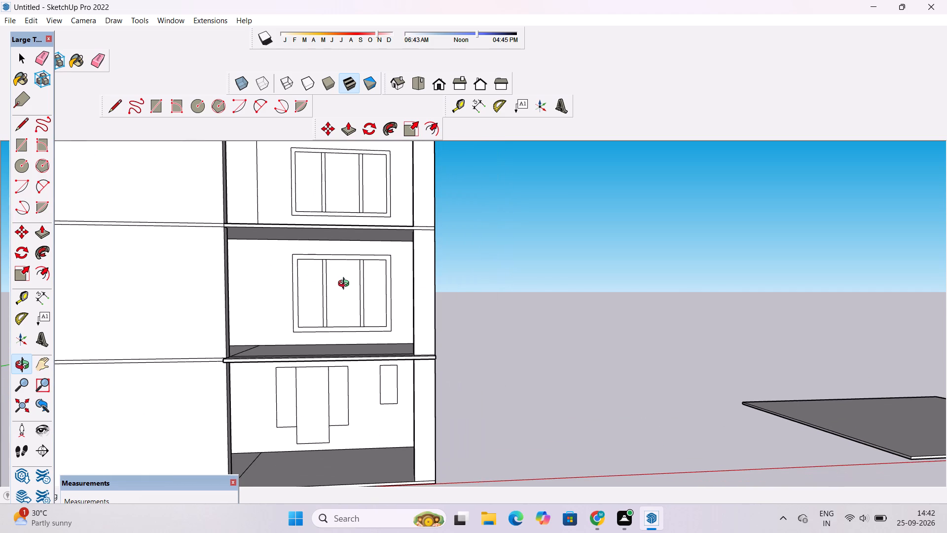
scroll(325, 288, "up", 3)
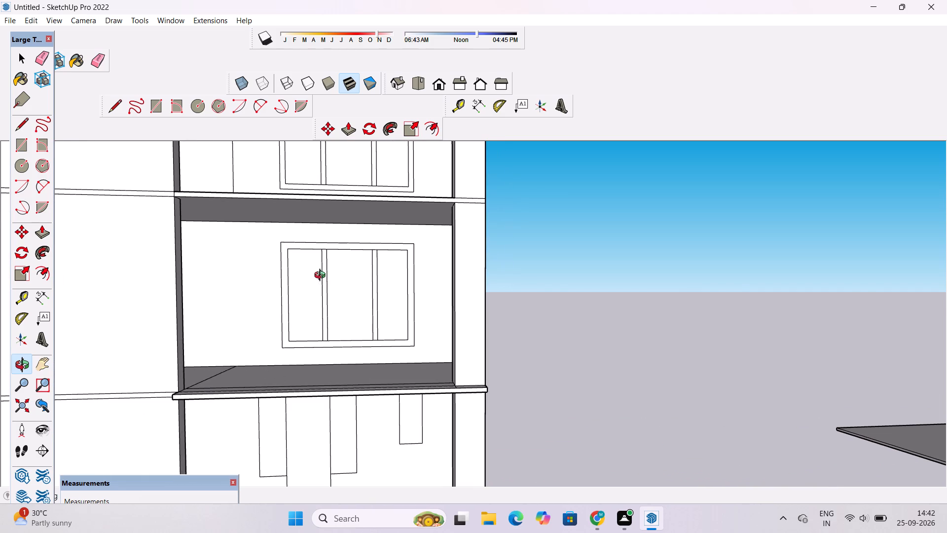
scroll(320, 269, "down", 5)
scroll(321, 307, "up", 3)
scroll(313, 445, "down", 4)
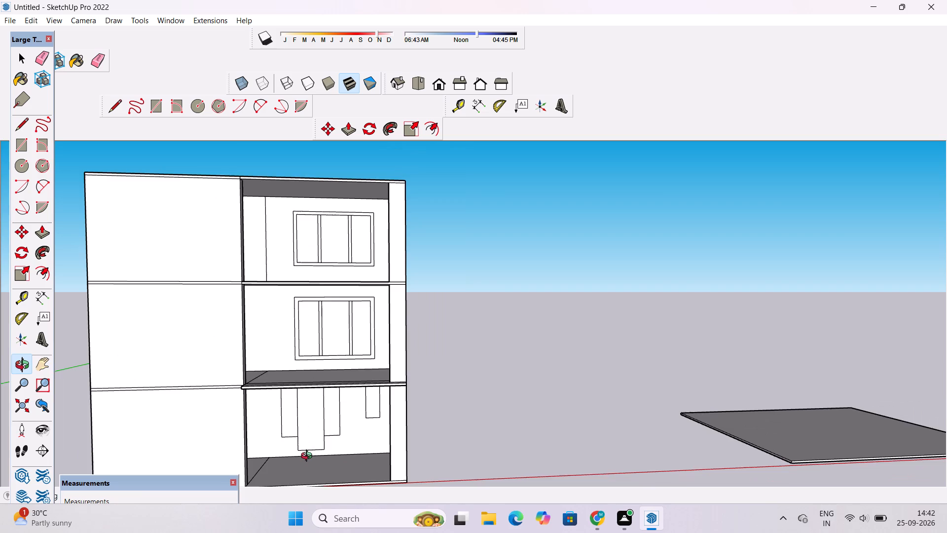
Offset the outline of the small ground-floor window inward by about 4 7/8" to form its frame.
scroll(309, 457, "up", 4)
scroll(407, 409, "up", 4)
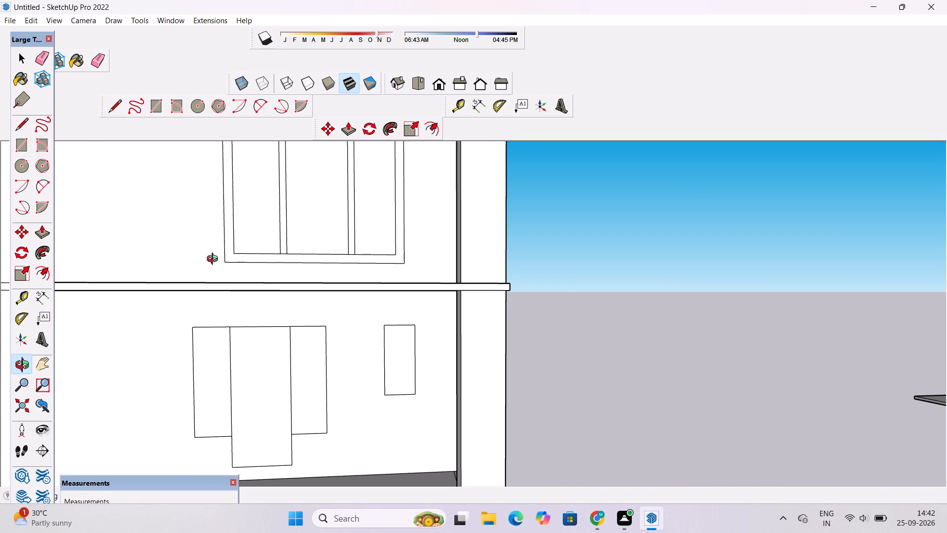
left_click(47, 276)
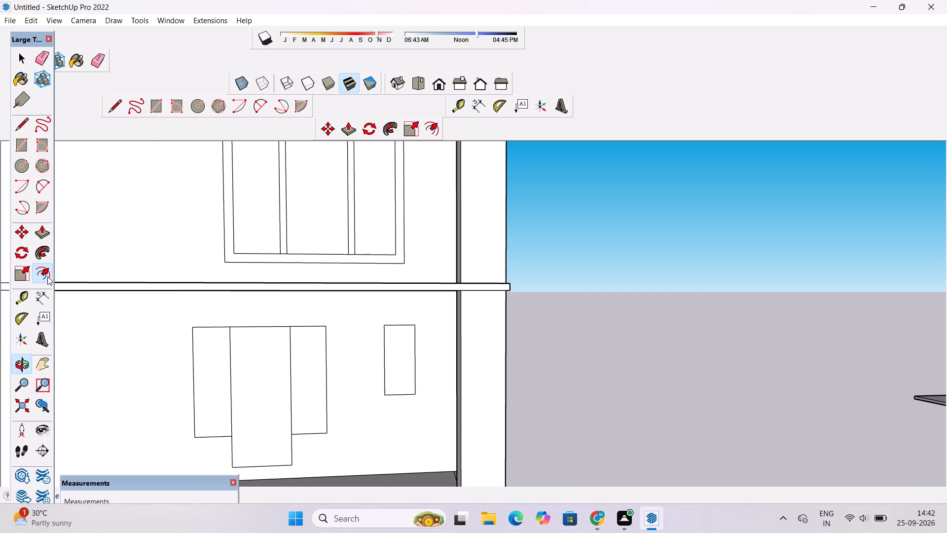
left_click(397, 329)
scroll(396, 334, "up", 3)
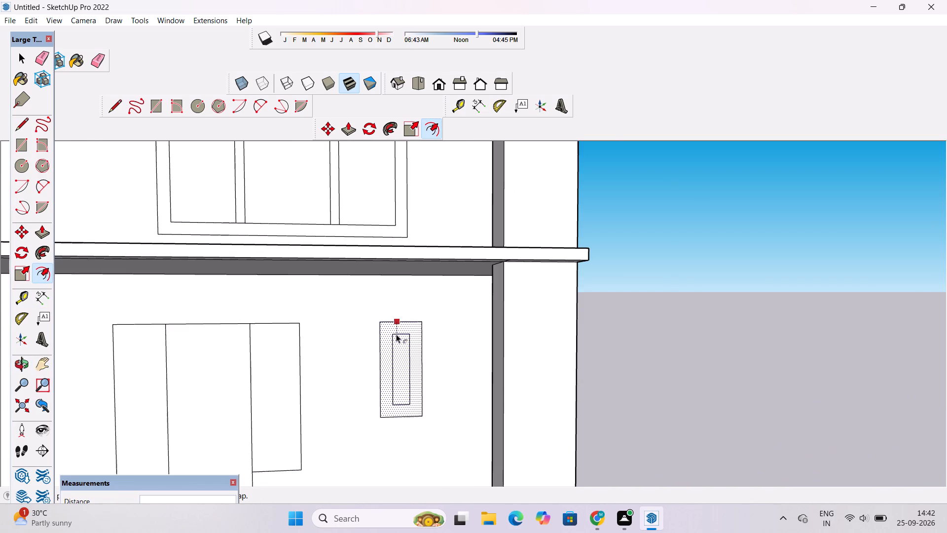
scroll(396, 334, "up", 4)
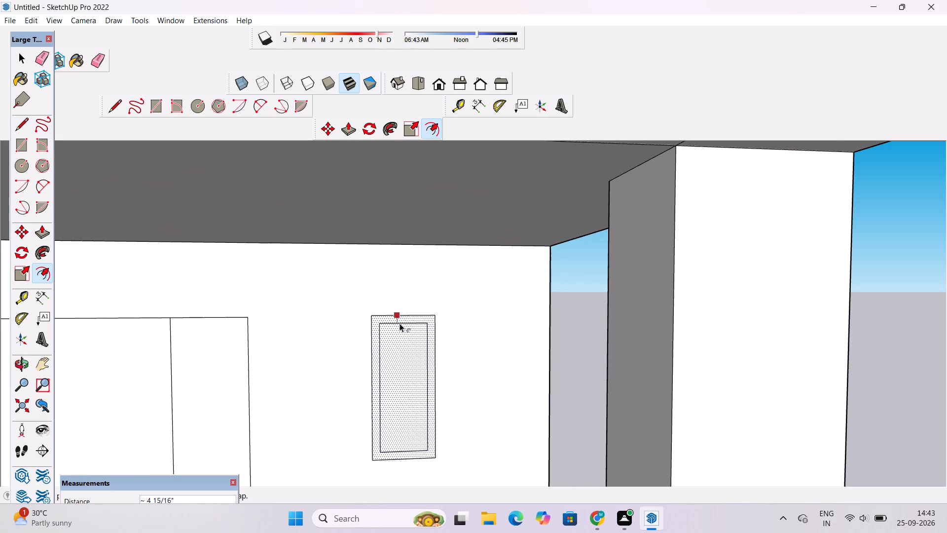
scroll(400, 323, "down", 3)
scroll(400, 323, "up", 7)
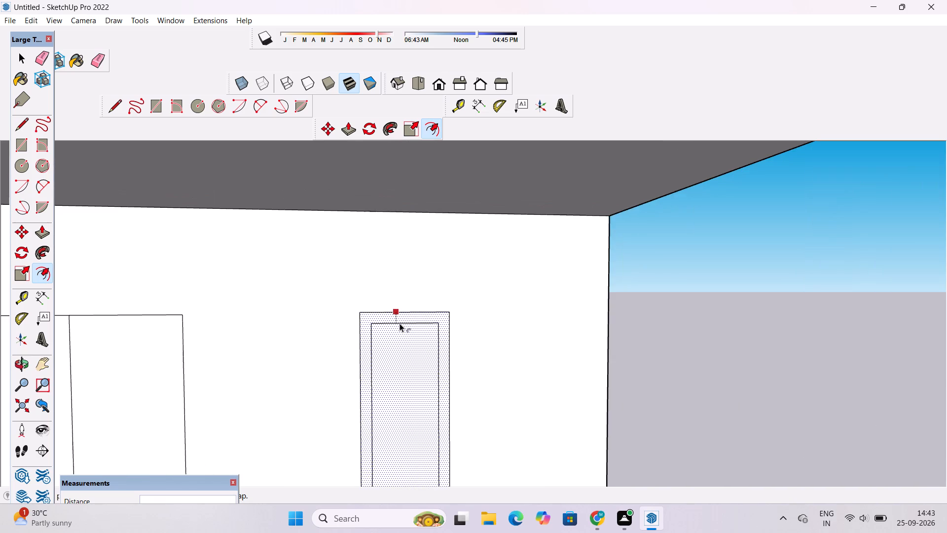
scroll(400, 318, "down", 8)
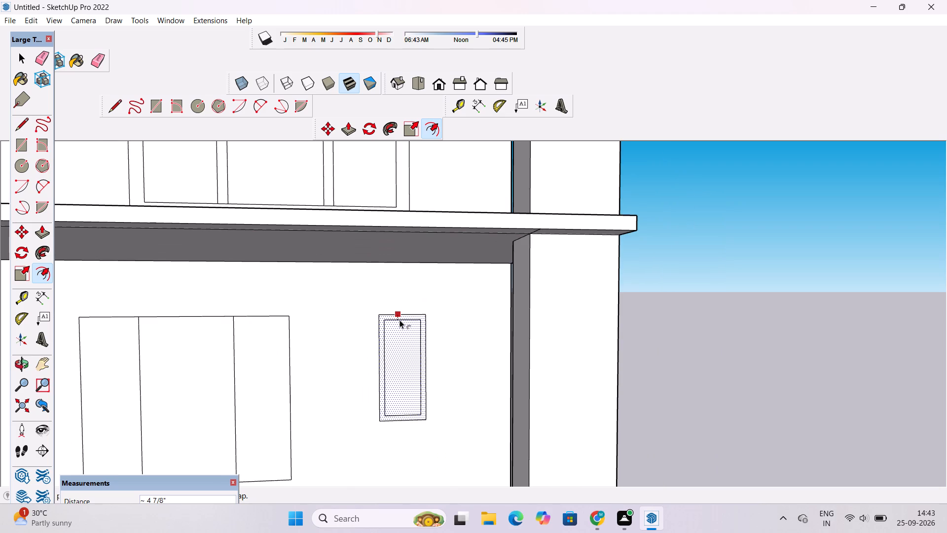
left_click(400, 320)
scroll(387, 326, "down", 5)
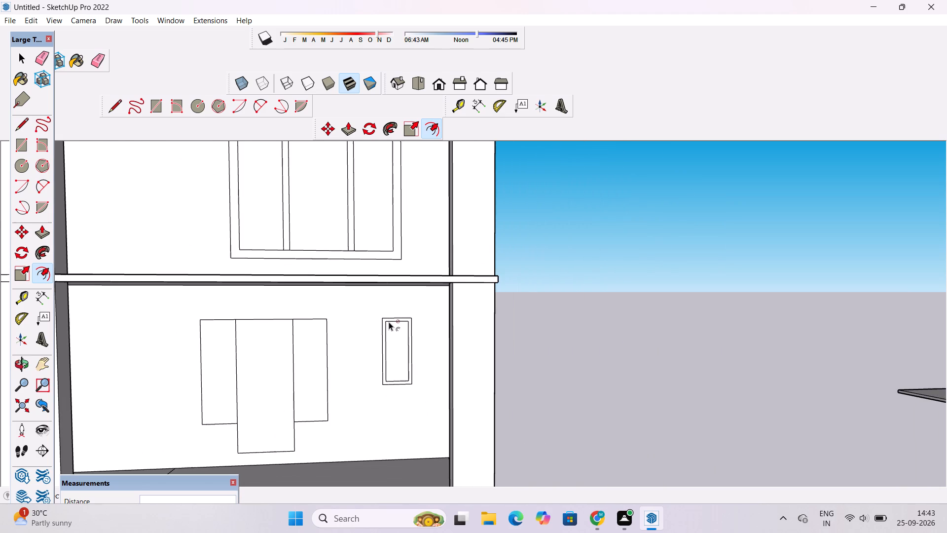
key("space")
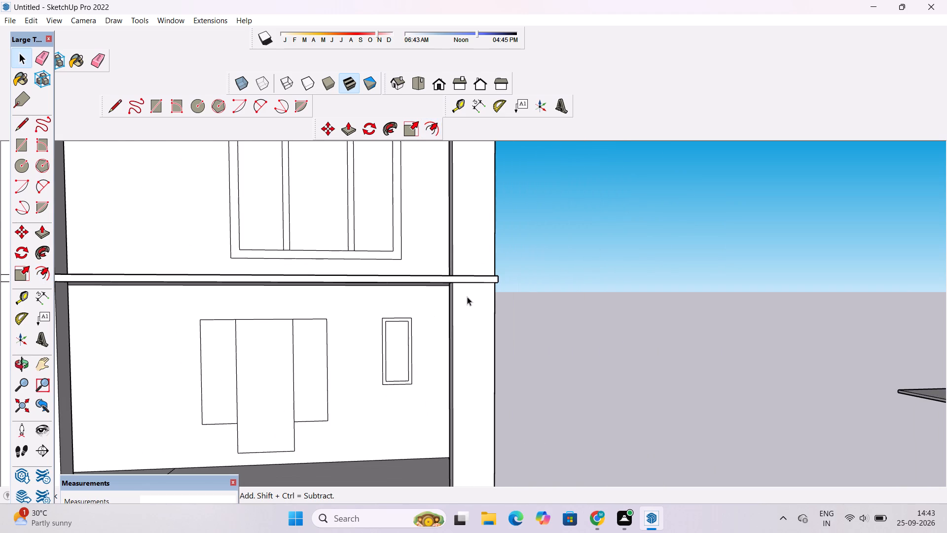
Examine the ground-floor window frame and door group against the windows on the floors above.
key("o")
scroll(453, 301, "down", 3)
left_click_drag(424, 326, 424, 348)
left_click_drag(410, 354, 479, 335, "shift")
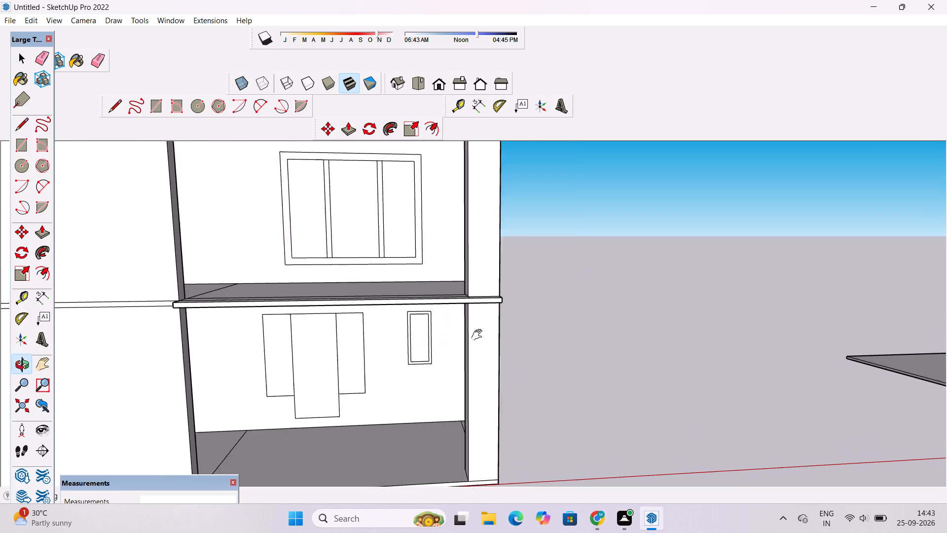
left_click_drag(479, 335, 480, 335, "shift")
scroll(472, 332, "up", 2)
scroll(472, 332, "down", 1)
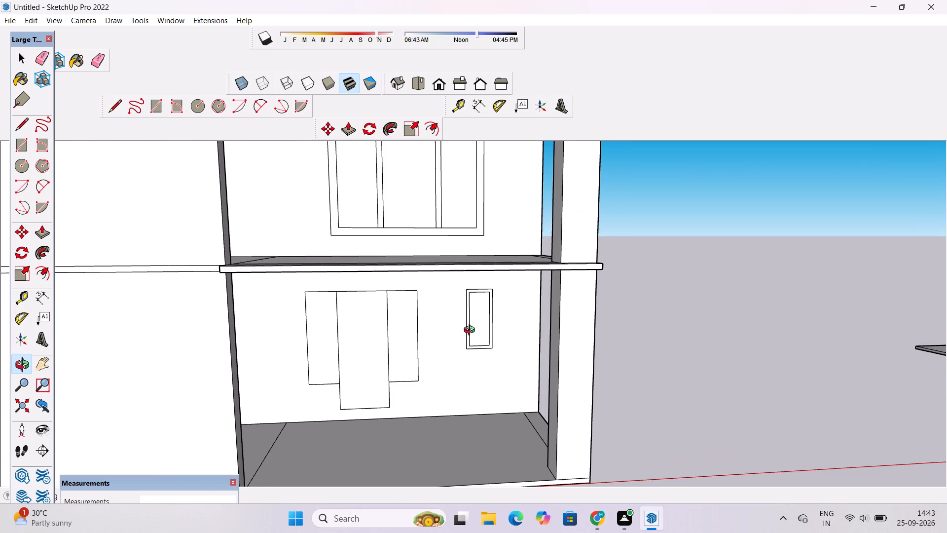
scroll(472, 331, "up", 2)
scroll(472, 331, "down", 3)
scroll(472, 331, "up", 1)
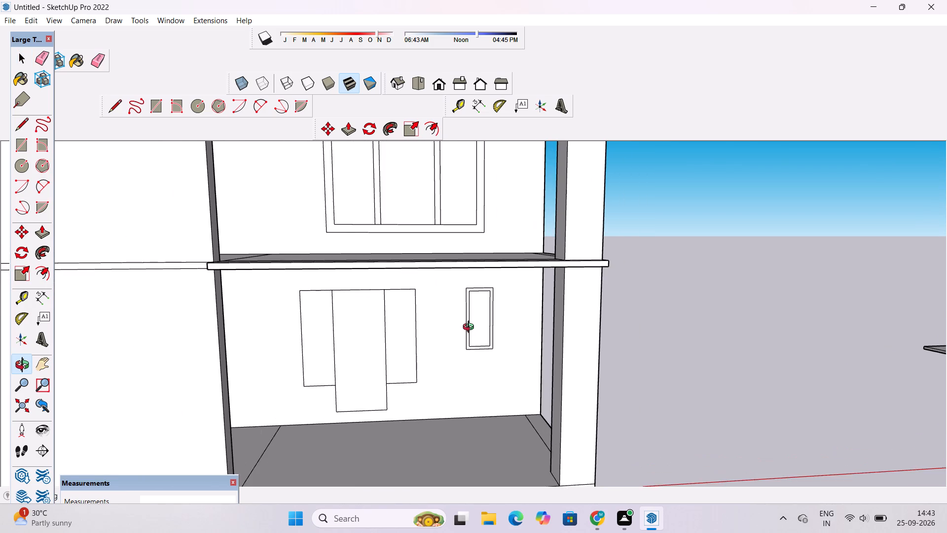
scroll(468, 326, "down", 13)
scroll(448, 324, "up", 3)
scroll(448, 324, "down", 2)
scroll(448, 324, "up", 3)
scroll(447, 320, "down", 3)
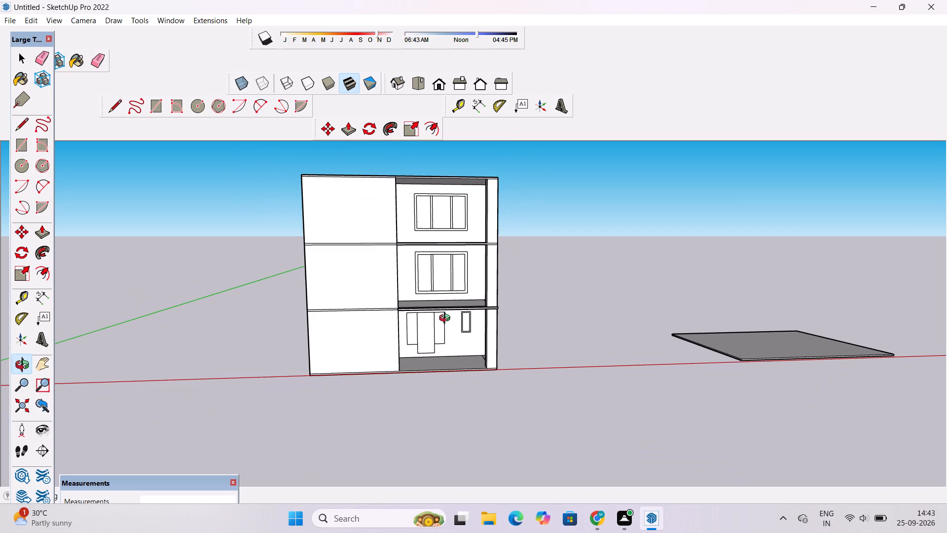
scroll(447, 319, "up", 1)
scroll(445, 314, "down", 4)
scroll(445, 314, "up", 2)
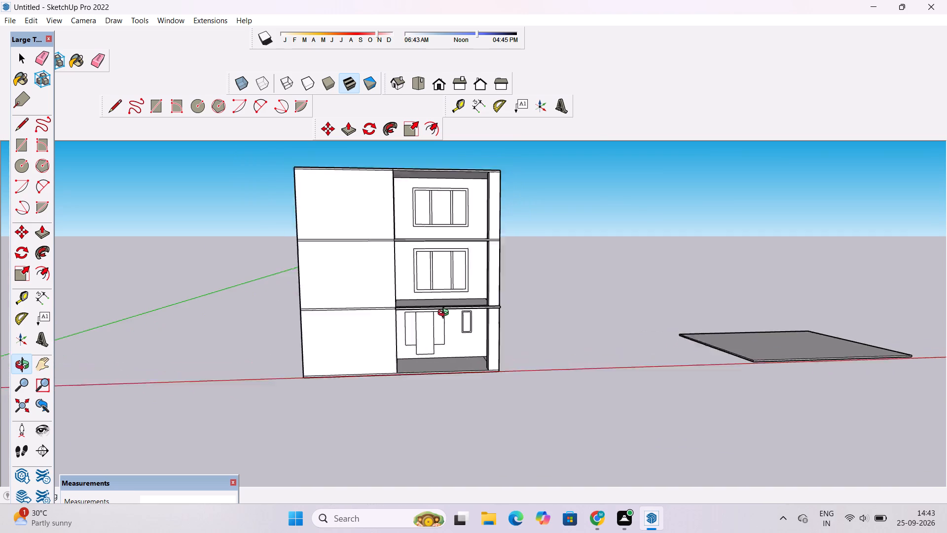
scroll(445, 314, "up", 15)
scroll(464, 350, "down", 2)
Examine the ground-floor door group and the framed small window beside it from different distances and angles.
scroll(464, 350, "up", 2)
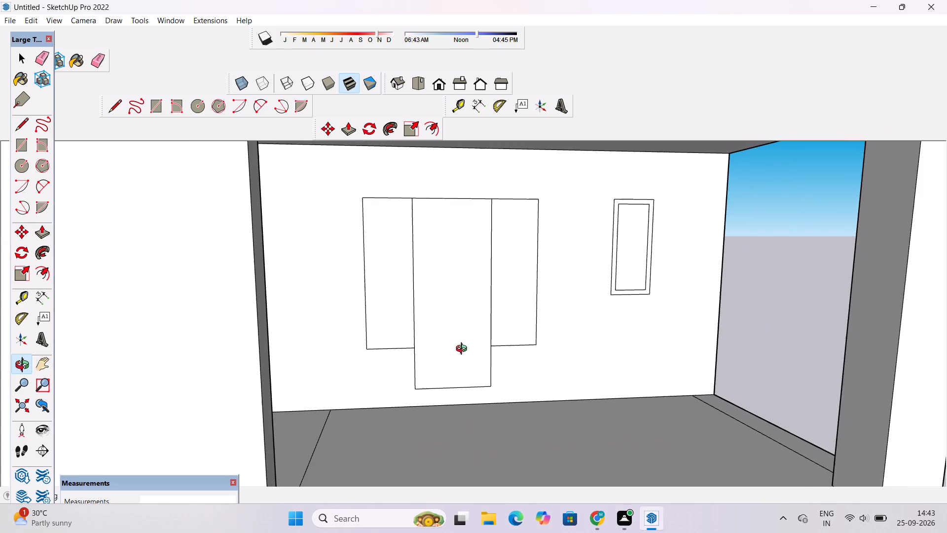
scroll(433, 340, "down", 1)
left_click_drag(431, 341, 429, 329, "shift")
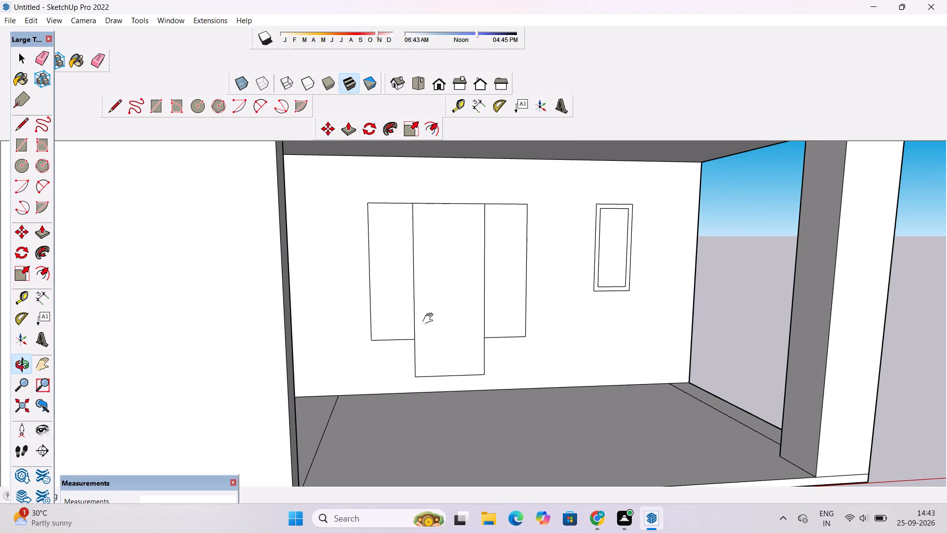
scroll(430, 319, "down", 3, "shift")
scroll(423, 323, "up", 6)
scroll(404, 314, "down", 1)
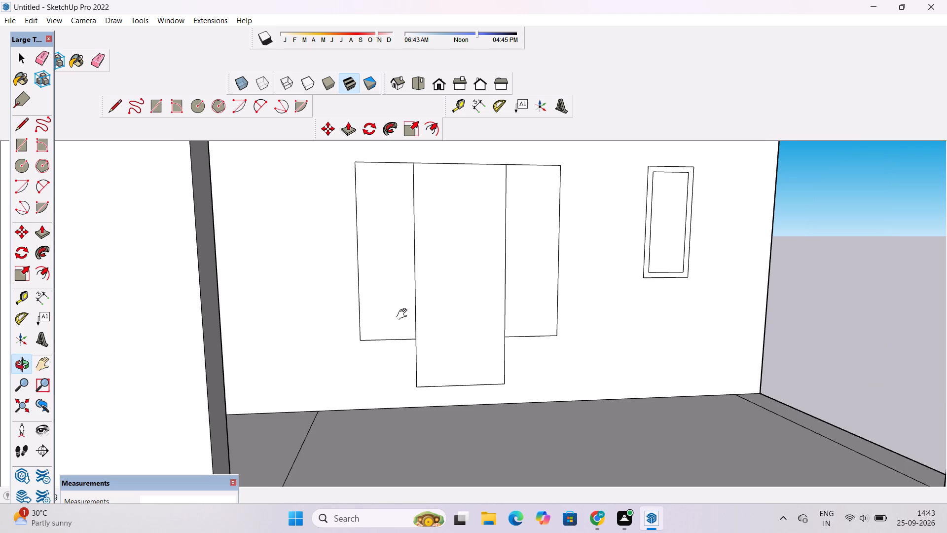
left_click_drag(404, 314, 404, 347, "shift")
scroll(398, 338, "up", 2)
left_click_drag(398, 338, 398, 344, "shift")
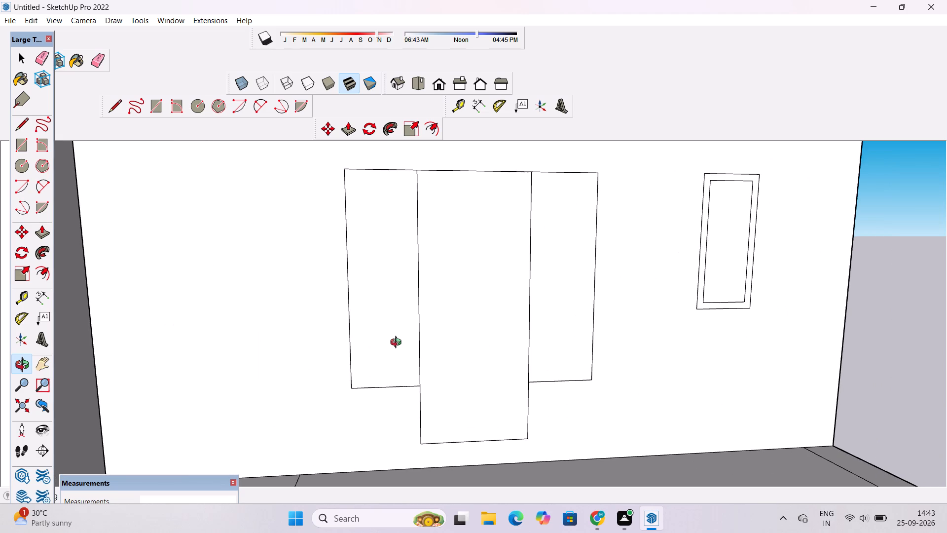
scroll(463, 320, "down", 4)
left_click_drag(531, 316, 513, 319, "shift")
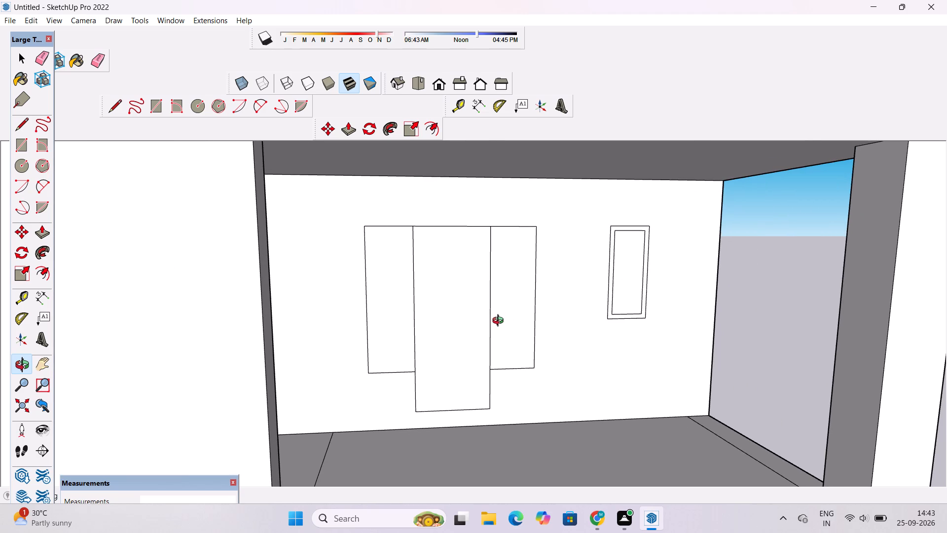
scroll(500, 322, "down", 2)
left_click_drag(519, 314, 500, 315, "shift")
scroll(486, 325, "up", 2)
left_click_drag(489, 322, 467, 321, "shift")
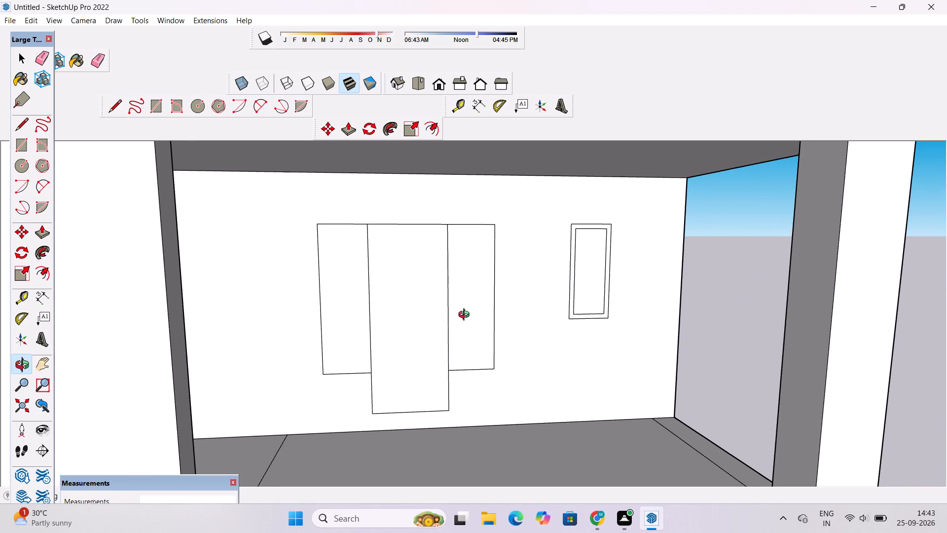
left_click(466, 316)
left_click_drag(468, 317, 457, 317, "shift")
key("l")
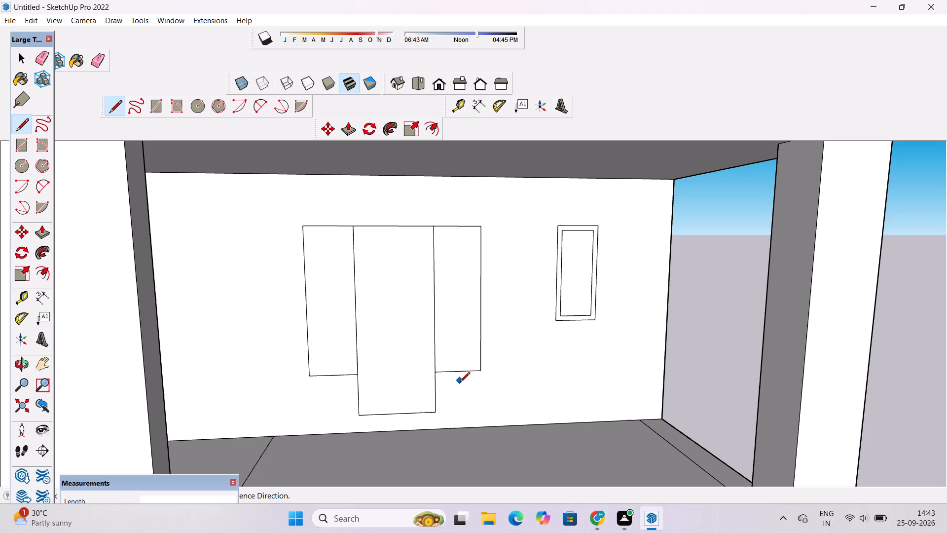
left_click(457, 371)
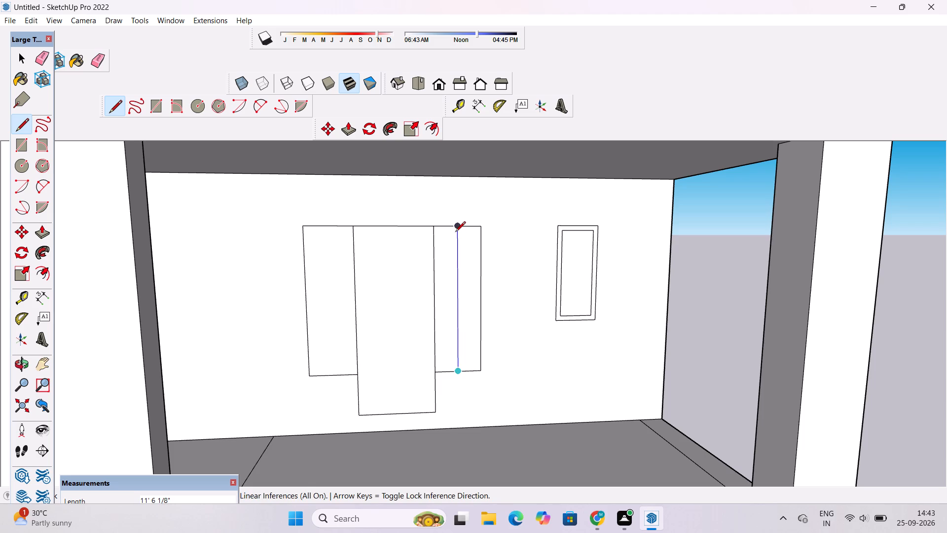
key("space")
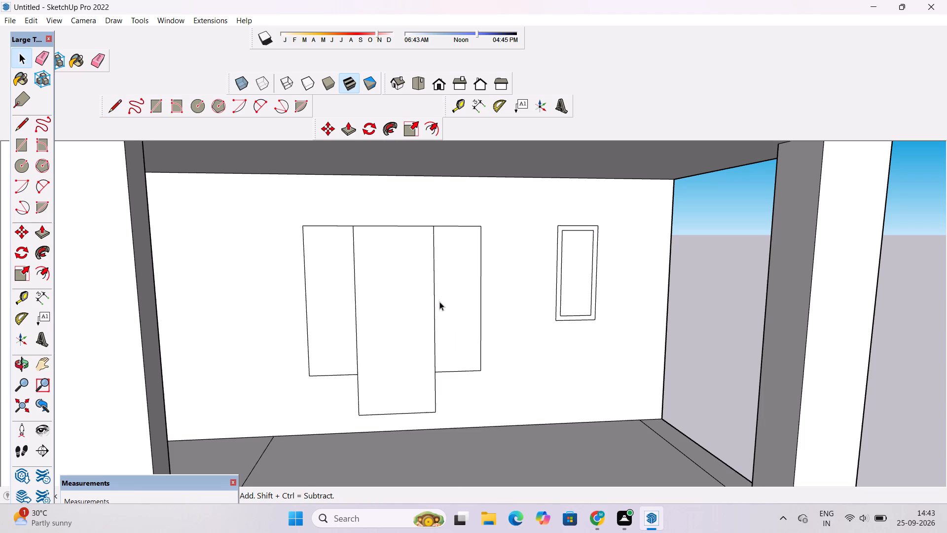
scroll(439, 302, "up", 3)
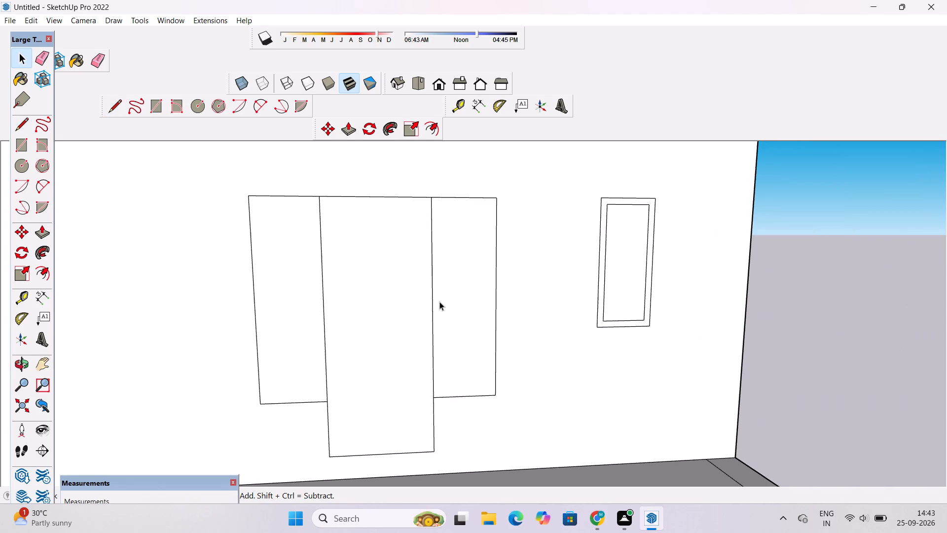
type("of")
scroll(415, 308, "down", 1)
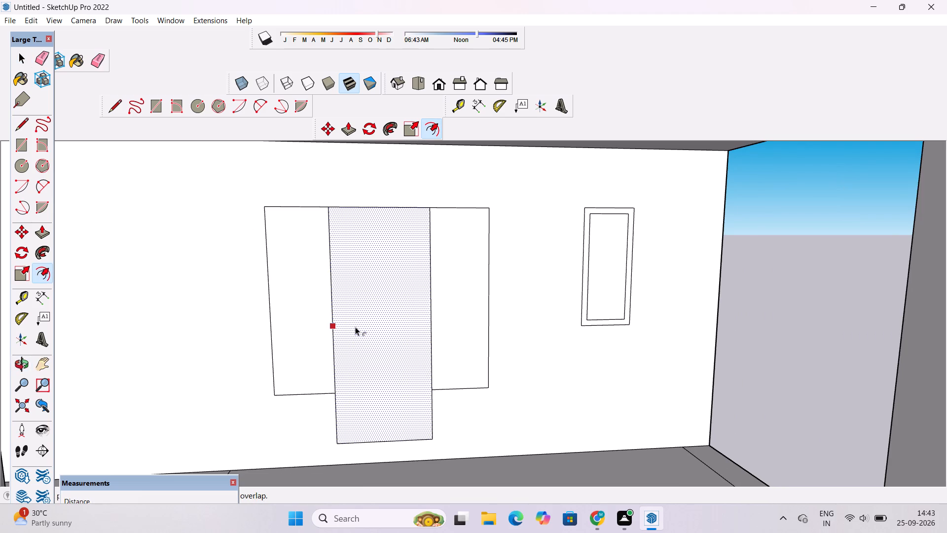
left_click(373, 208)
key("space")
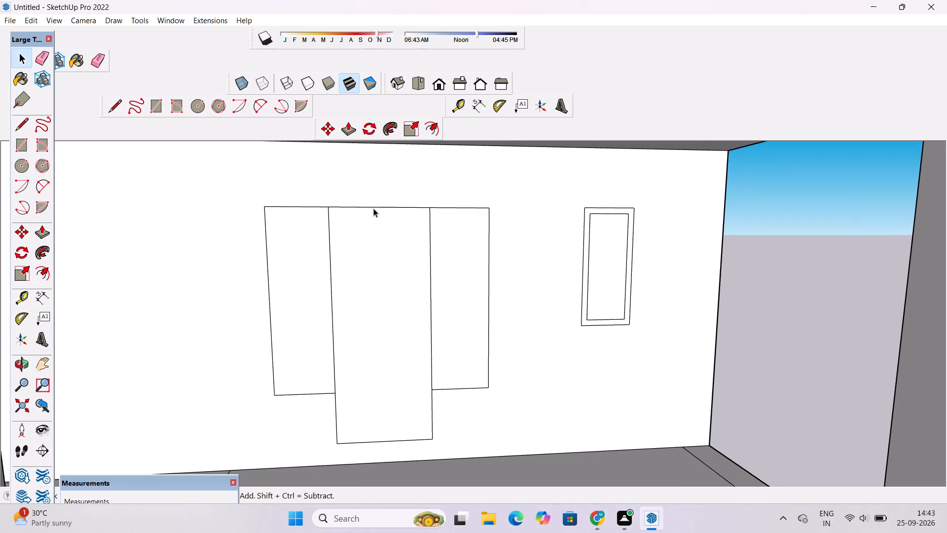
Offset the outline of the tall central door panel inward by about 5 15/16" to form its frame.
key("o")
key("f")
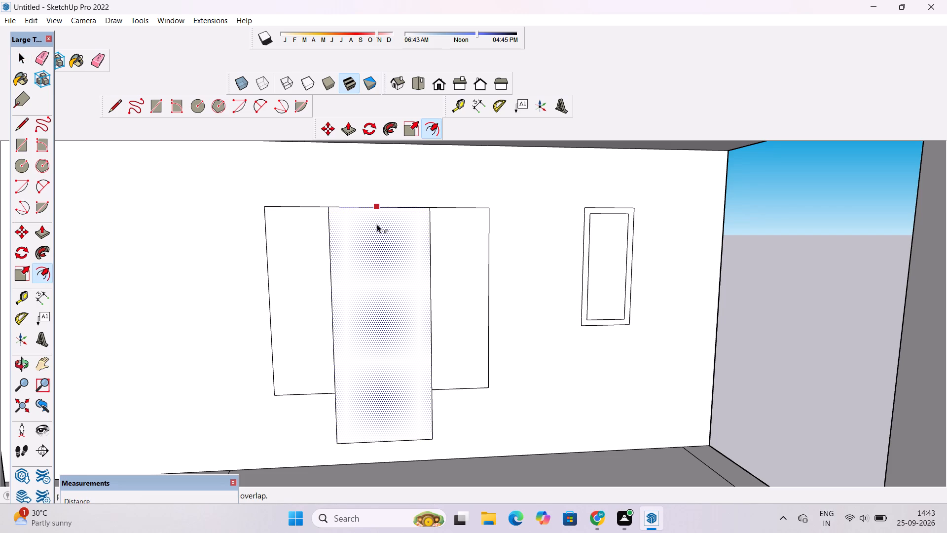
left_click(377, 224)
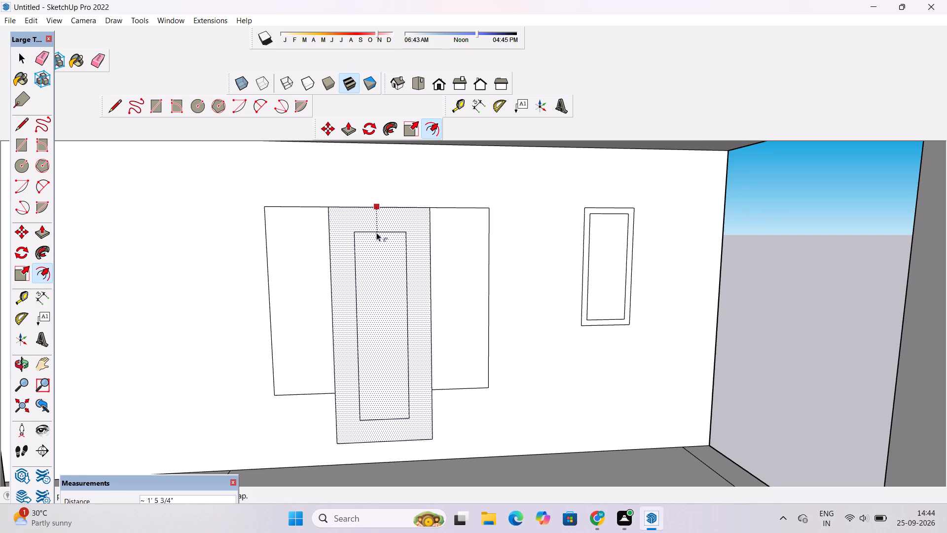
scroll(379, 225, "up", 3)
scroll(382, 218, "down", 3)
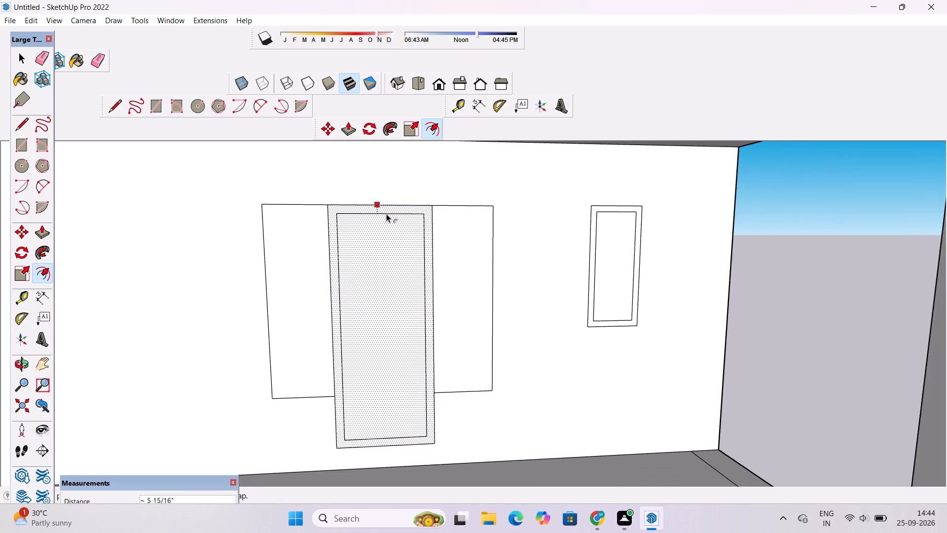
scroll(386, 214, "up", 1)
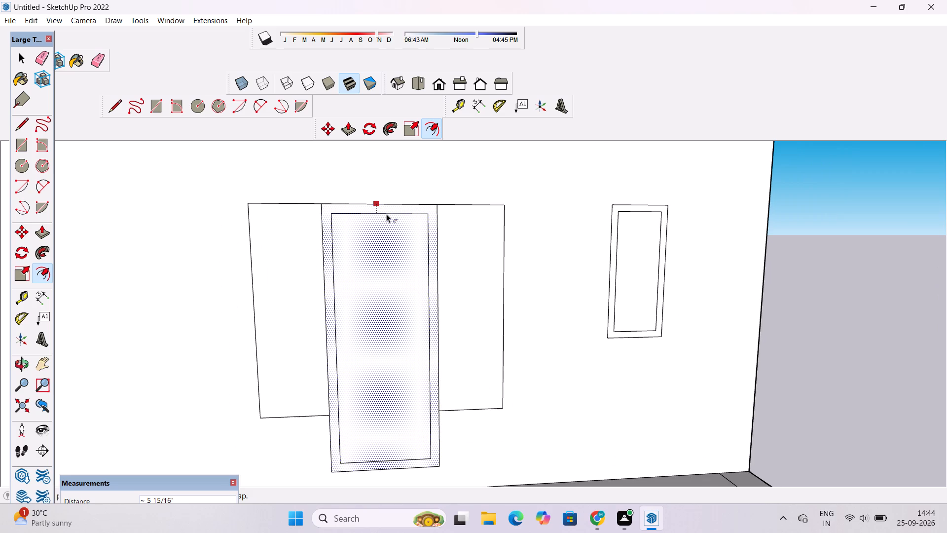
left_click(386, 214)
Offset the outline of the door group's side panel nearest the small window inward by about 5 15/16", matching the central door frame.
left_click(451, 206)
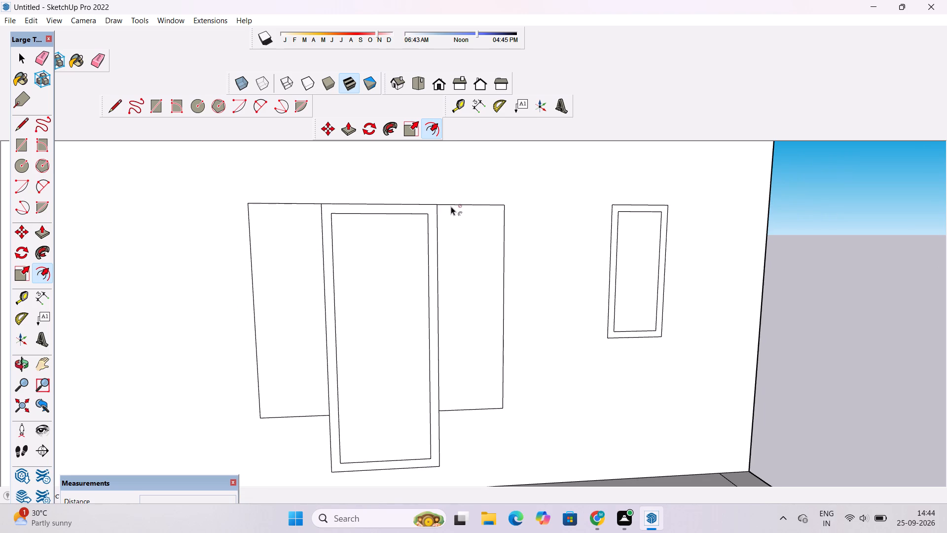
key("space")
type("of")
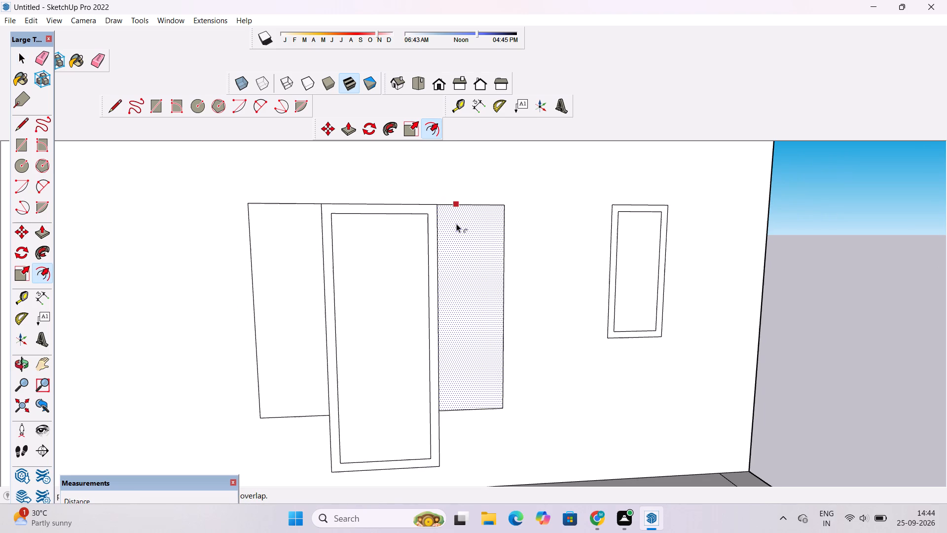
left_click(456, 218)
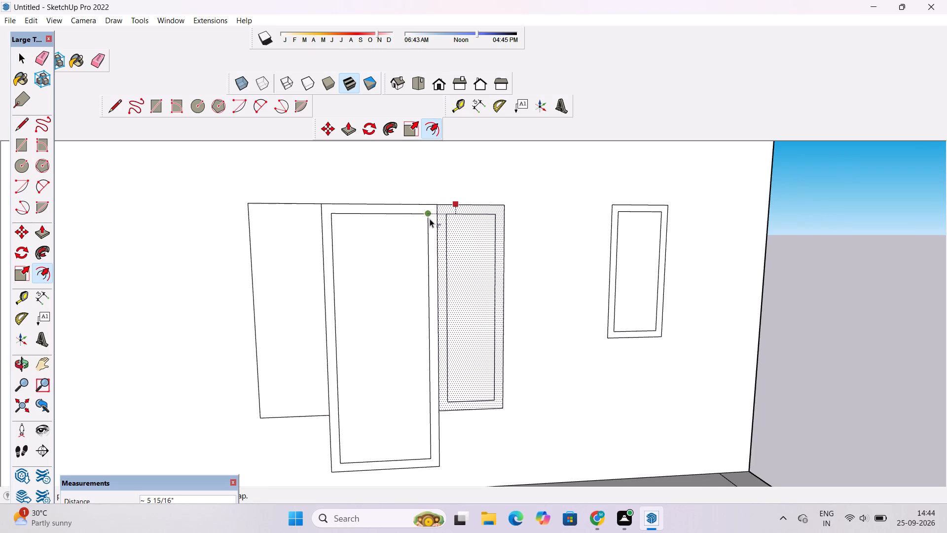
left_click(430, 218)
Offset the outline of the door group's other side panel, farthest from the small window, inward by about 5 15/16".
scroll(476, 222, "down", 4)
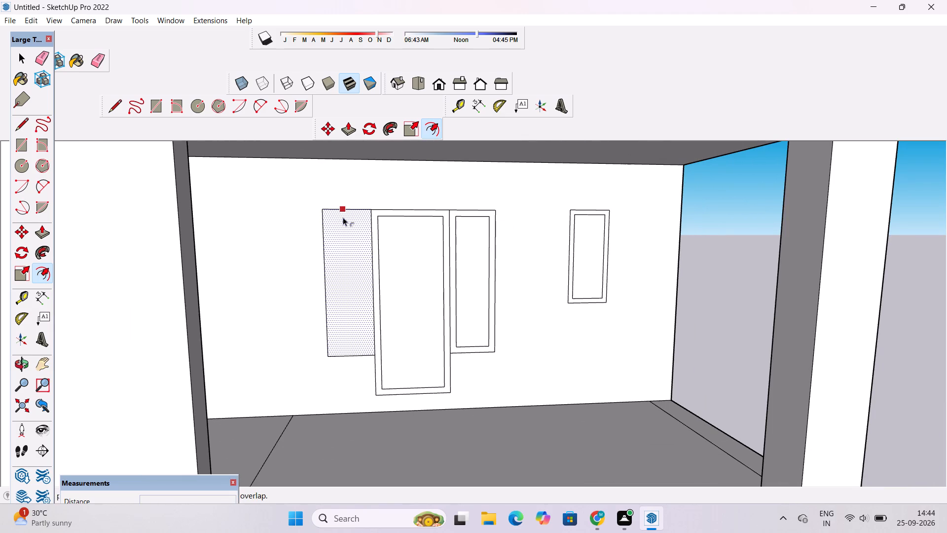
scroll(343, 212, "up", 2)
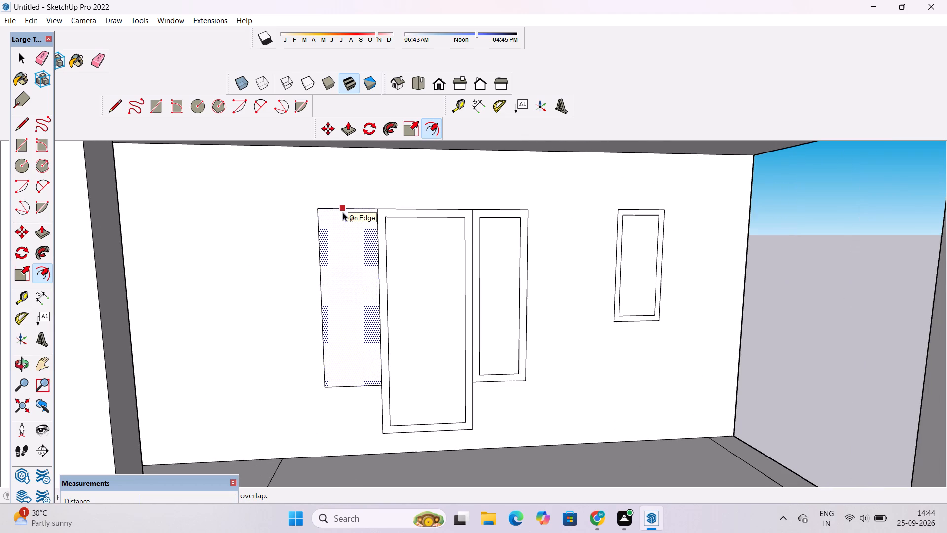
scroll(343, 212, "down", 1)
left_click(345, 212)
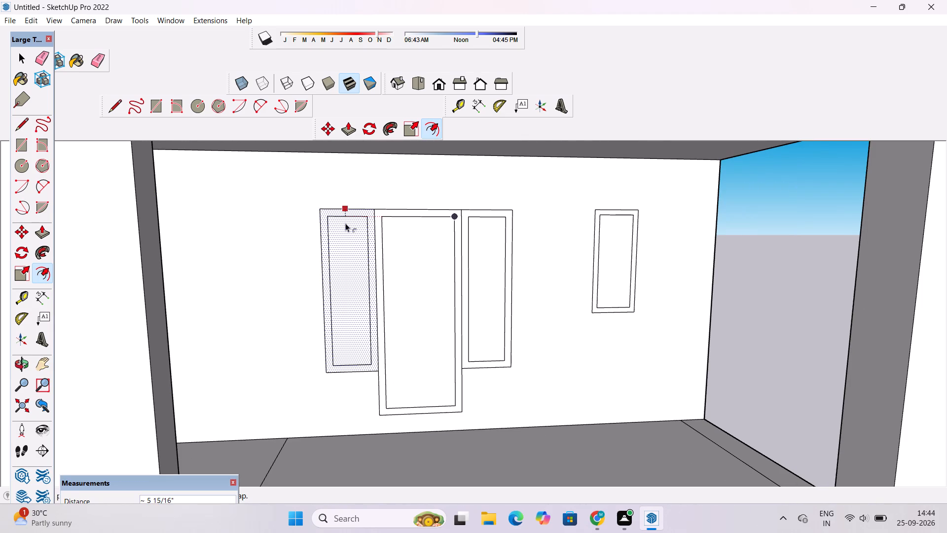
scroll(356, 221, "down", 1)
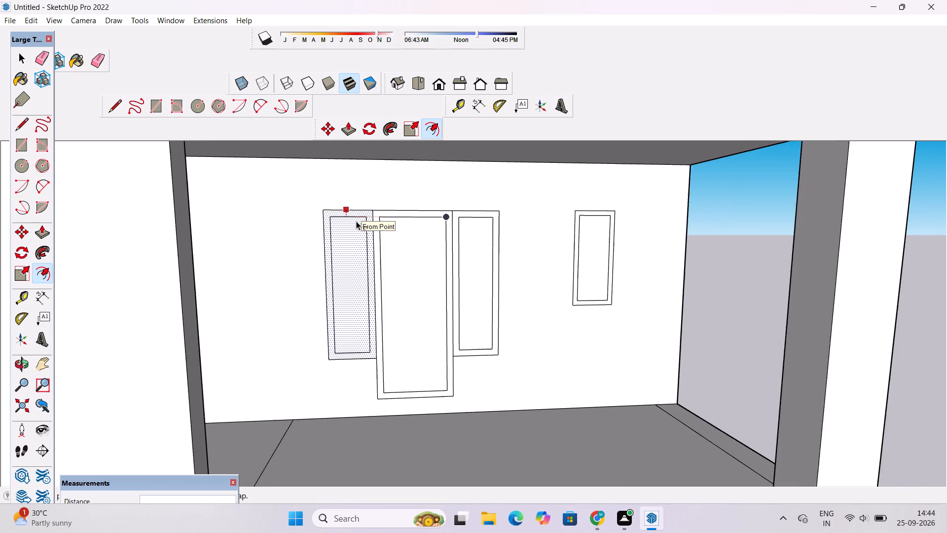
scroll(356, 221, "down", 1)
scroll(356, 221, "up", 5)
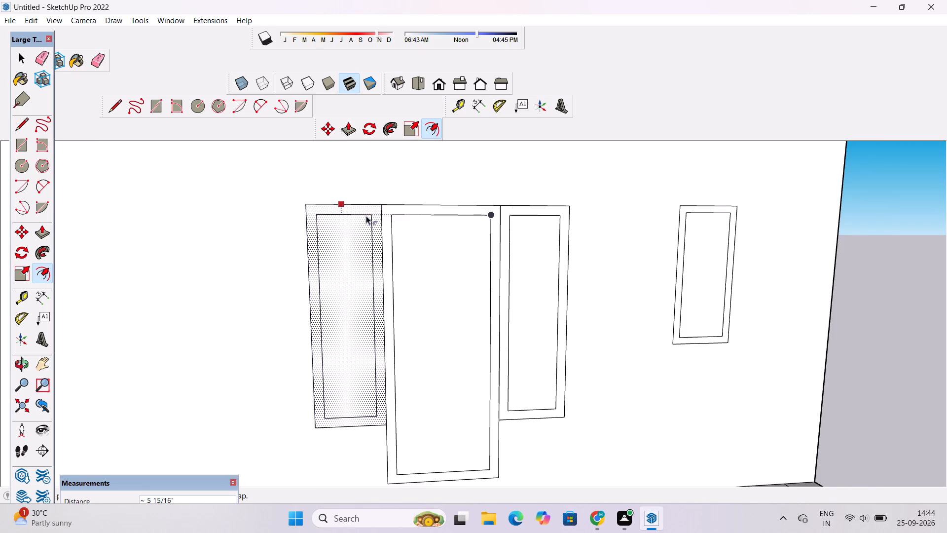
left_click(369, 213)
Examine the frames of the door and its side panels against the small window and the bay floor from several angles.
scroll(308, 217, "down", 7)
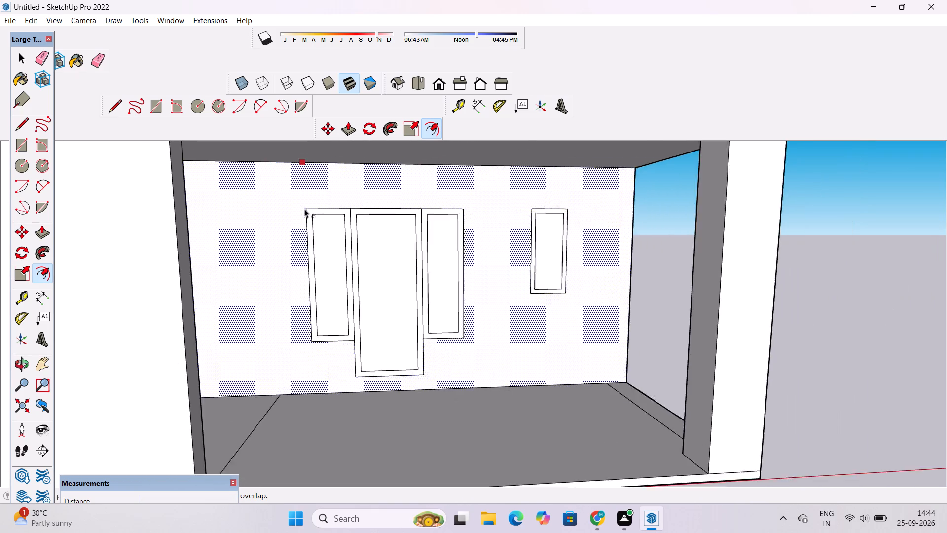
scroll(304, 209, "up", 3)
scroll(304, 209, "down", 3)
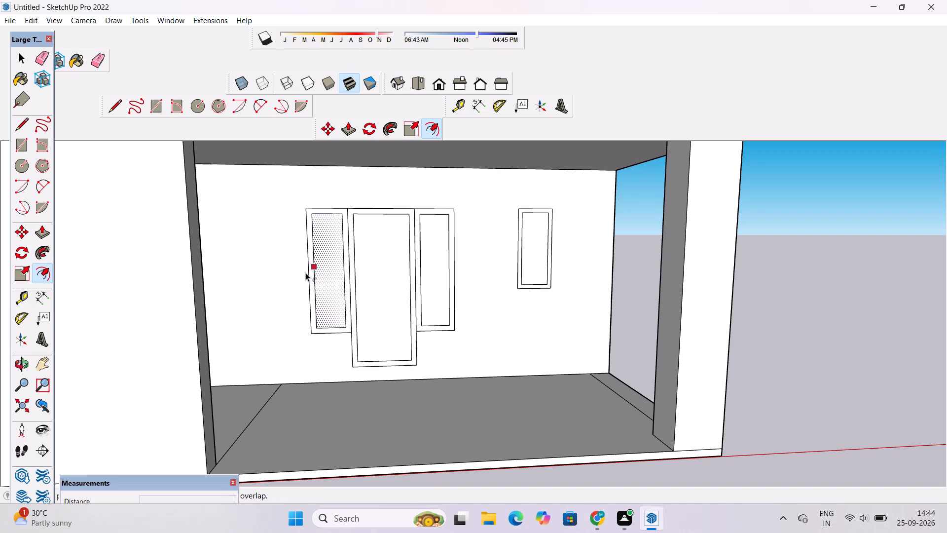
key("space")
scroll(401, 249, "down", 3)
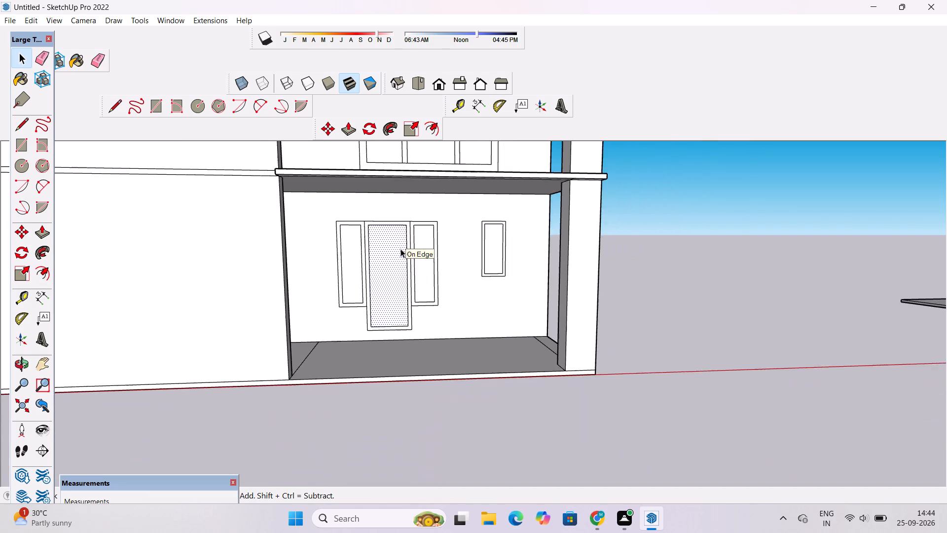
scroll(401, 249, "down", 2)
scroll(401, 249, "up", 12)
scroll(401, 249, "down", 2)
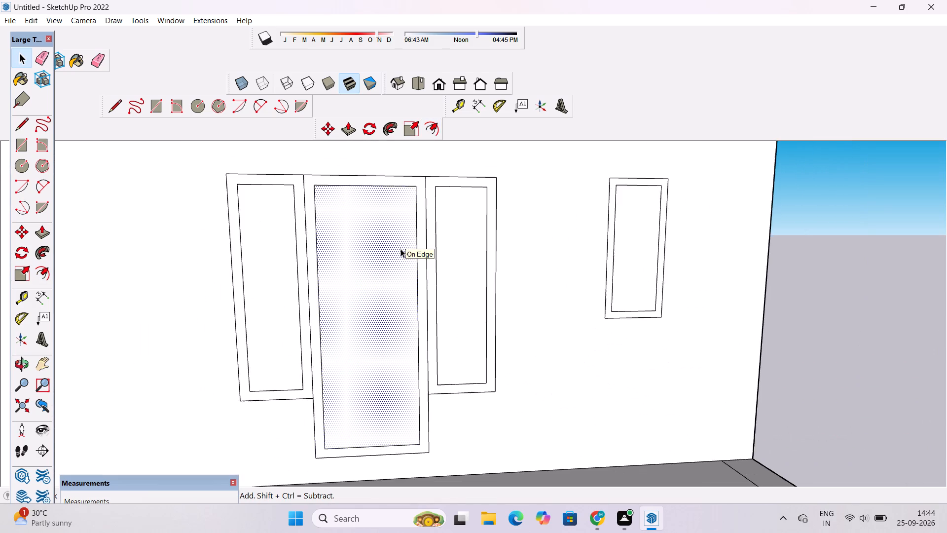
scroll(401, 249, "down", 9)
scroll(401, 249, "up", 3)
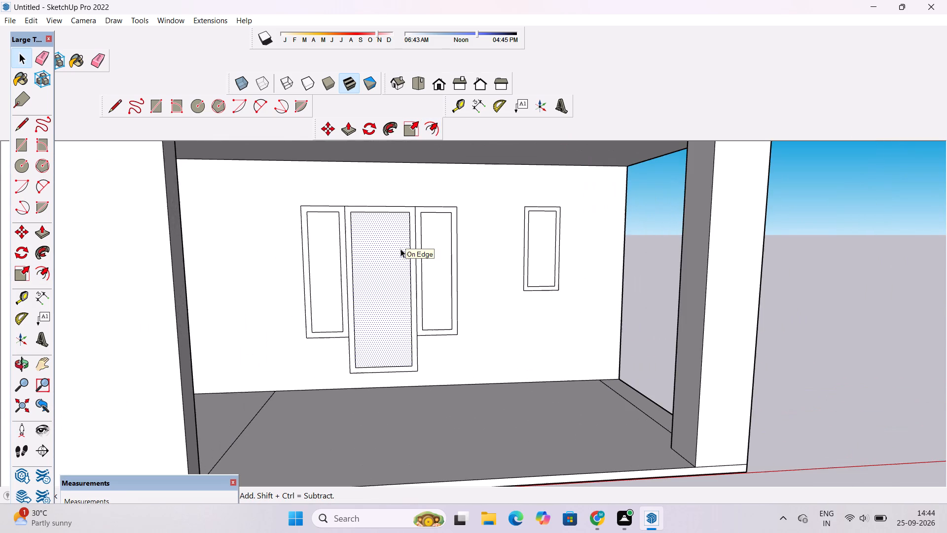
scroll(401, 249, "down", 2)
scroll(401, 249, "up", 2)
scroll(401, 249, "down", 2)
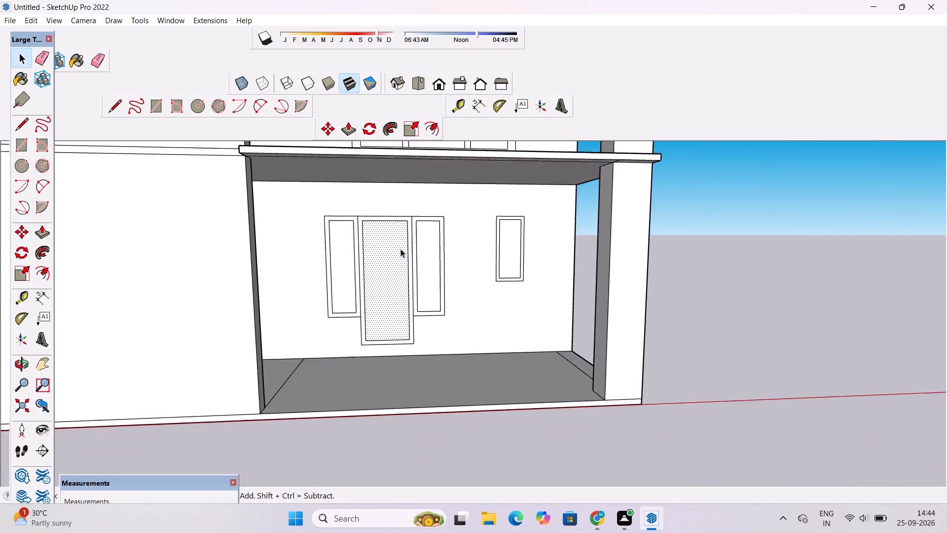
scroll(401, 249, "down", 2)
scroll(401, 249, "up", 4)
key("o")
scroll(401, 249, "down", 3)
left_click_drag(375, 265, 420, 266, "shift")
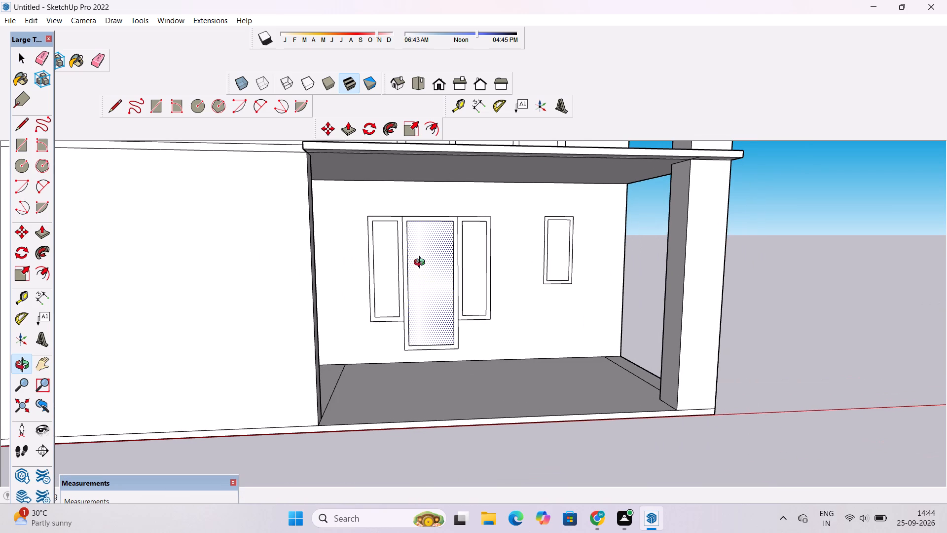
left_click_drag(389, 272, 435, 279)
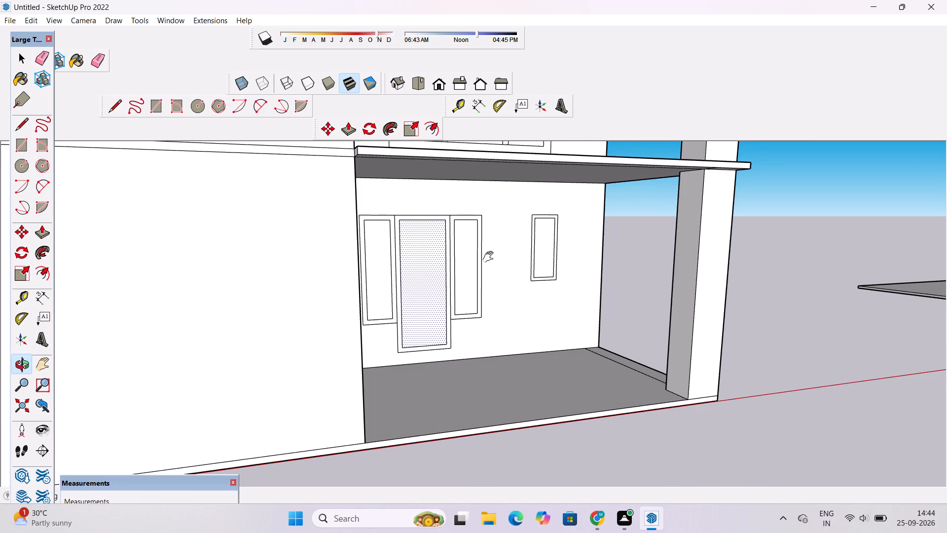
left_click_drag(490, 257, 436, 273, "shift")
scroll(435, 282, "up", 2)
left_click_drag(431, 281, 380, 289)
scroll(372, 287, "down", 3)
left_click_drag(380, 320, 381, 264)
left_click_drag(371, 284, 392, 281, "shift")
left_click_drag(392, 284, 399, 327)
scroll(432, 289, "up", 1)
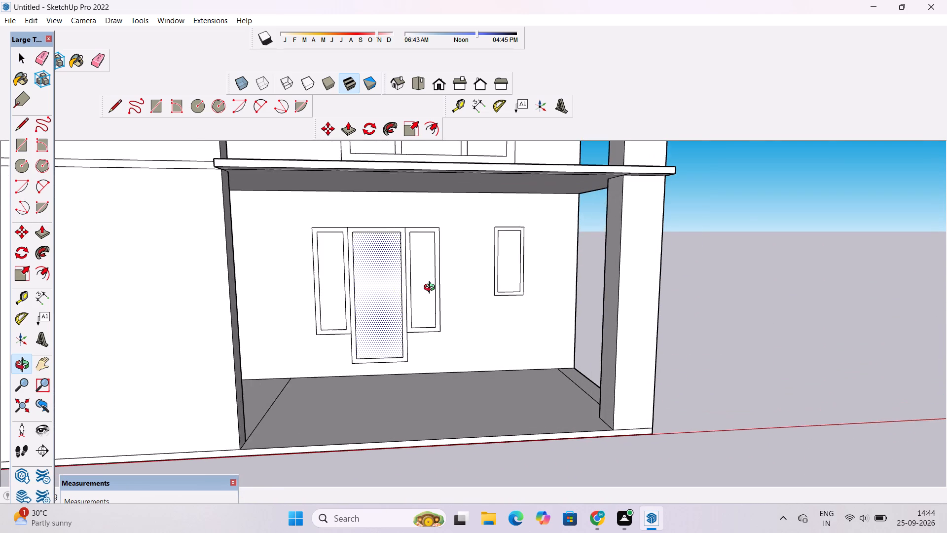
scroll(432, 289, "up", 5)
left_click_drag(411, 318, 421, 270, "shift")
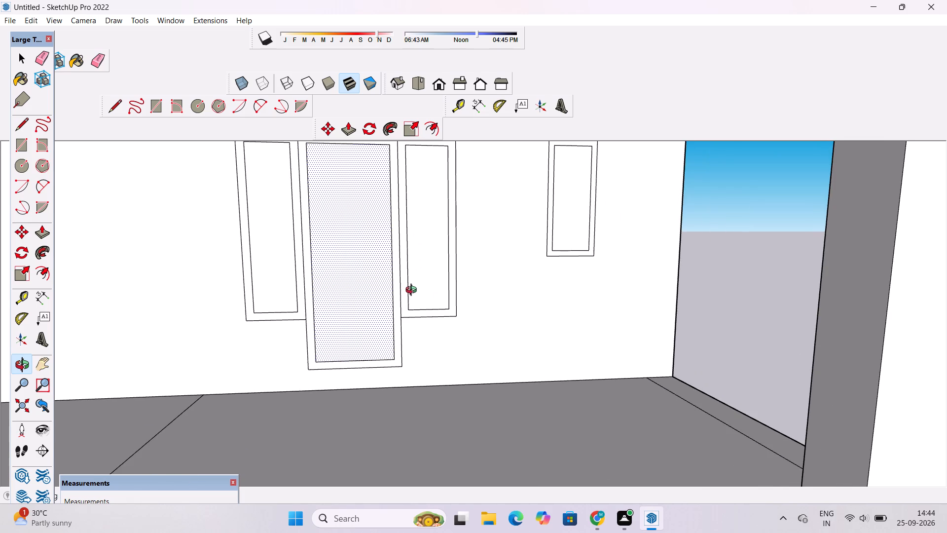
left_click_drag(419, 298, 440, 301)
left_click_drag(430, 285, 390, 295, "shift")
scroll(388, 299, "up", 3)
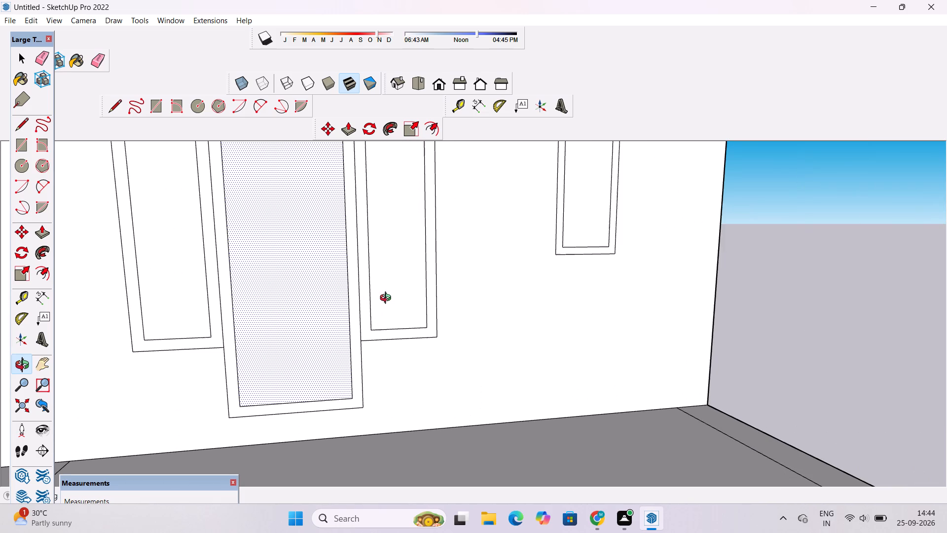
Draw a vertical line about 10' 6" long down the middle of each door side panel's inner pane, splitting both in half.
scroll(348, 279, "down", 4)
left_click_drag(349, 280, 372, 296, "shift")
scroll(394, 287, "up", 3)
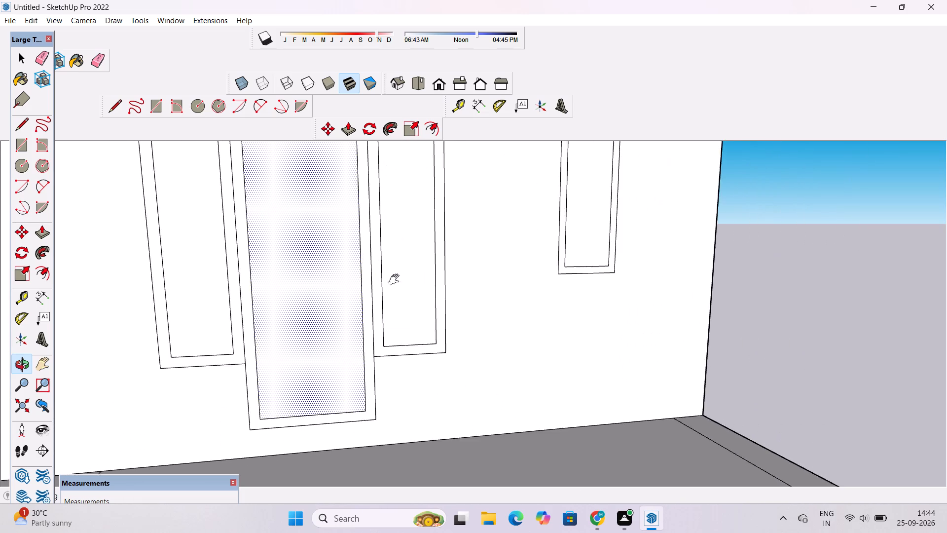
left_click_drag(396, 279, 364, 286, "shift")
left_click_drag(379, 287, 361, 305)
scroll(361, 305, "down", 3)
left_click_drag(361, 305, 364, 289)
left_click_drag(364, 288, 361, 311, "shift")
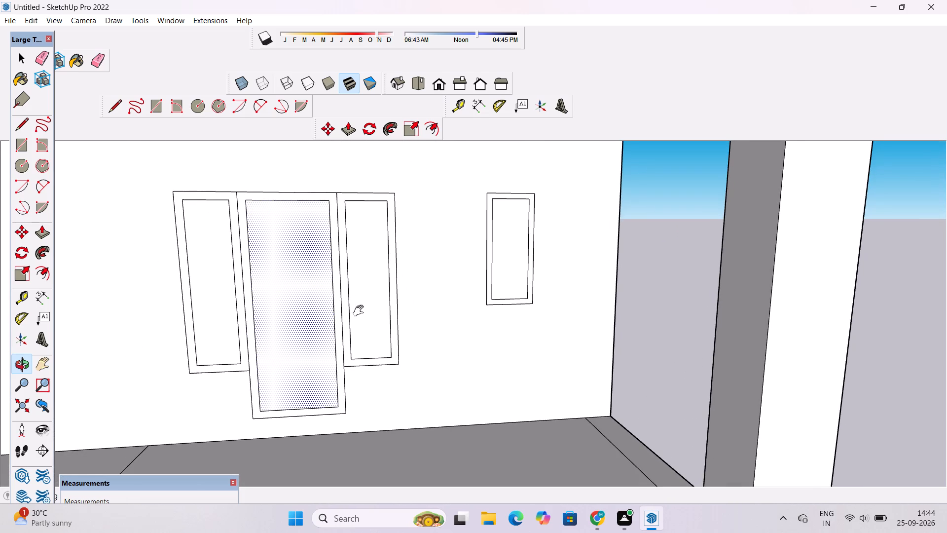
scroll(371, 300, "up", 1, "shift")
left_click_drag(371, 296, 361, 308, "shift")
key("l")
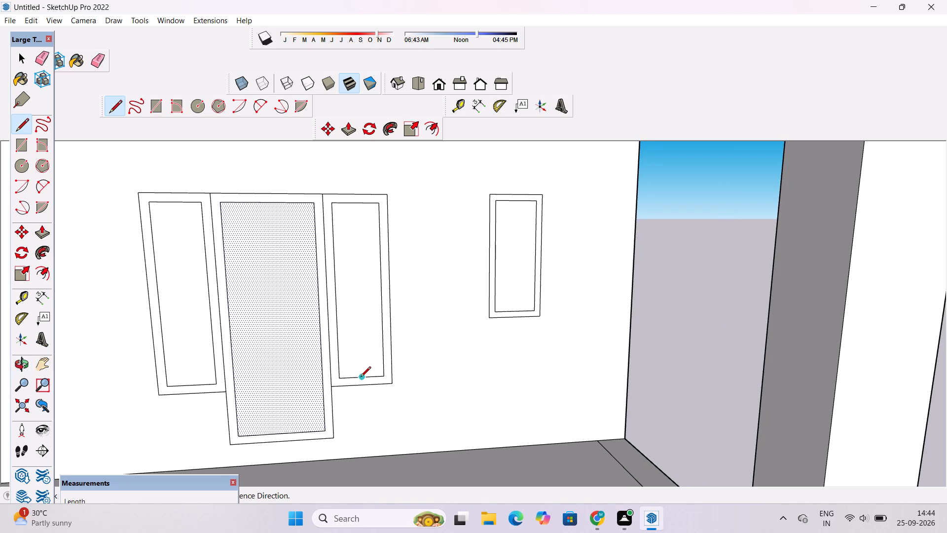
left_click(362, 377)
left_click(355, 205)
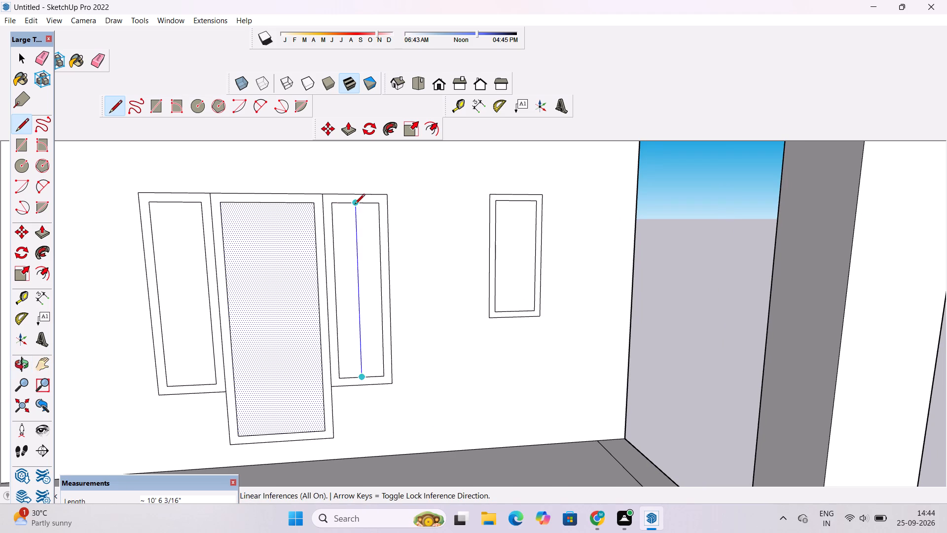
left_click(190, 386)
left_click(176, 201)
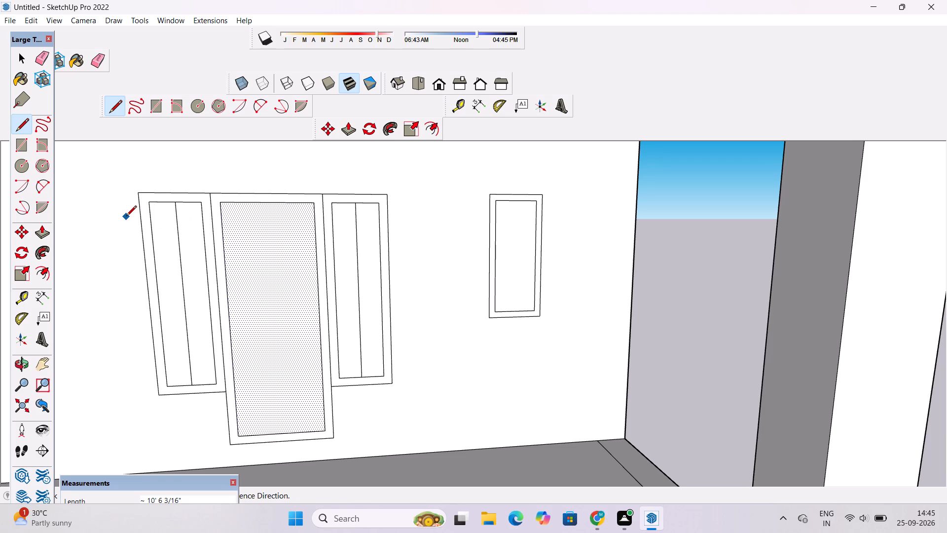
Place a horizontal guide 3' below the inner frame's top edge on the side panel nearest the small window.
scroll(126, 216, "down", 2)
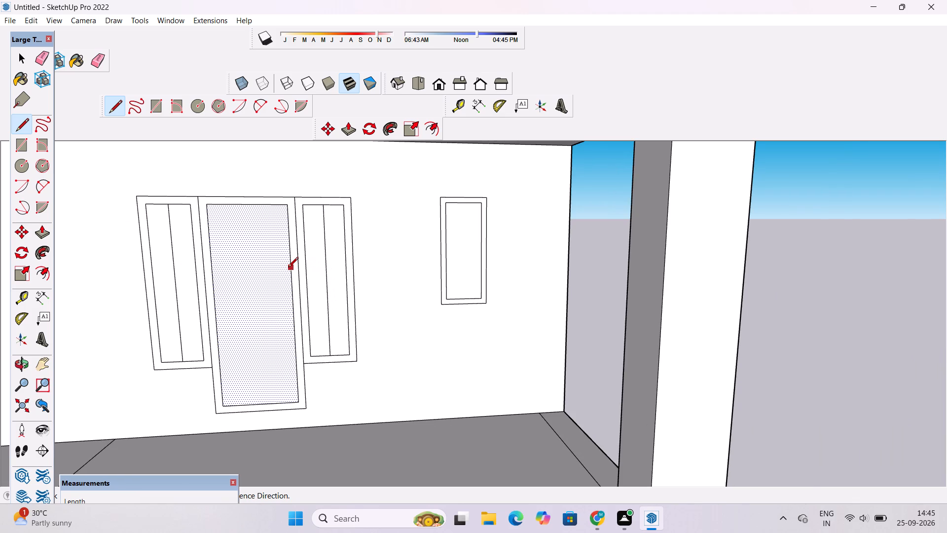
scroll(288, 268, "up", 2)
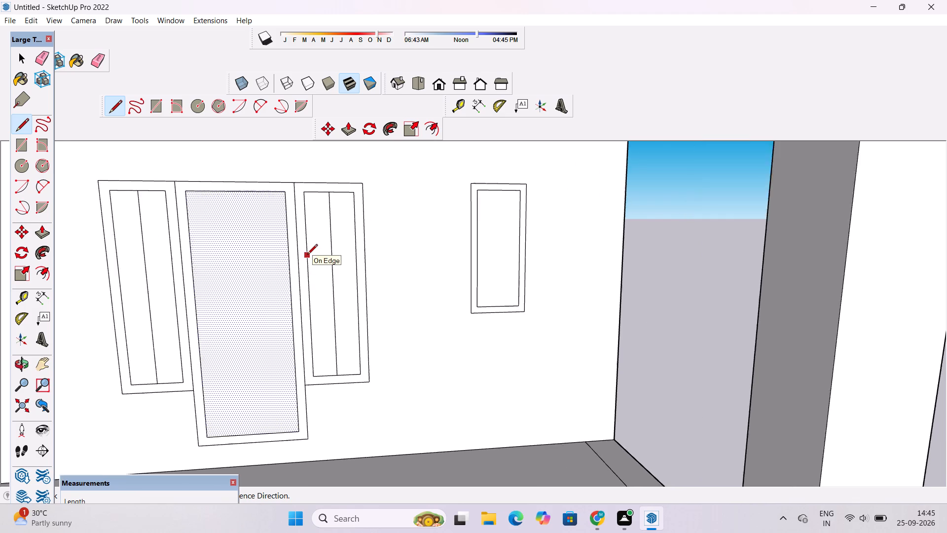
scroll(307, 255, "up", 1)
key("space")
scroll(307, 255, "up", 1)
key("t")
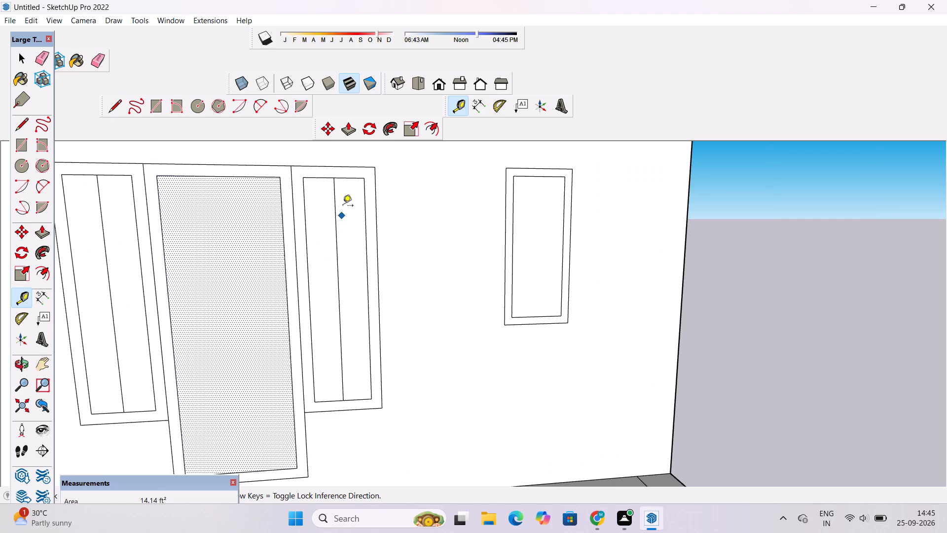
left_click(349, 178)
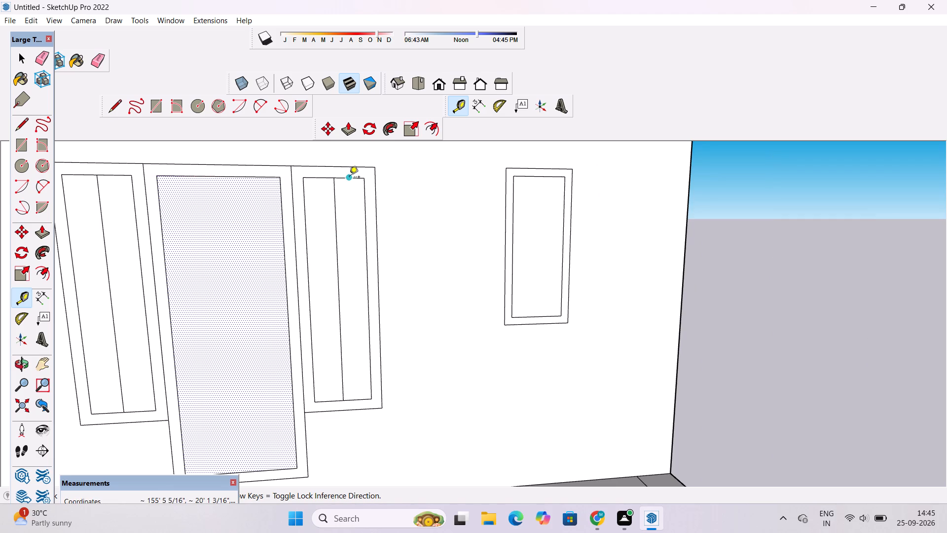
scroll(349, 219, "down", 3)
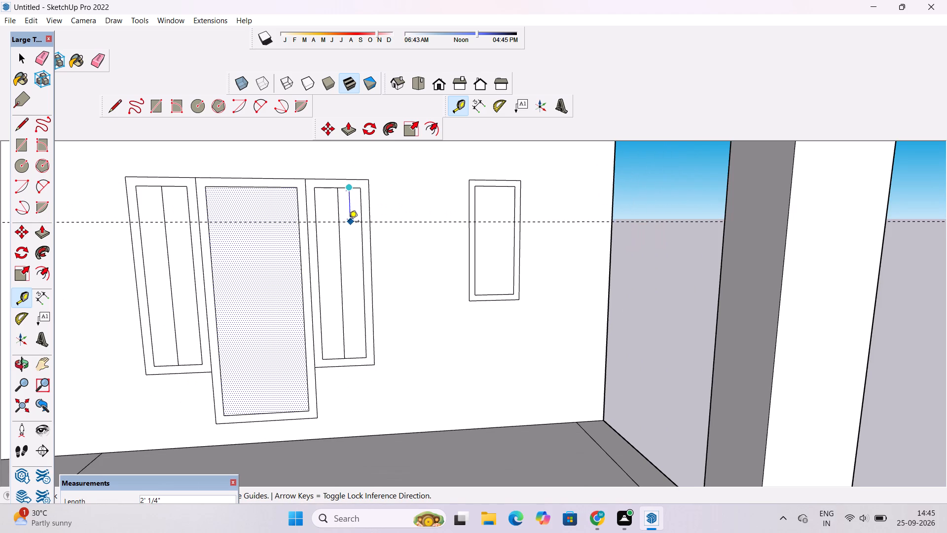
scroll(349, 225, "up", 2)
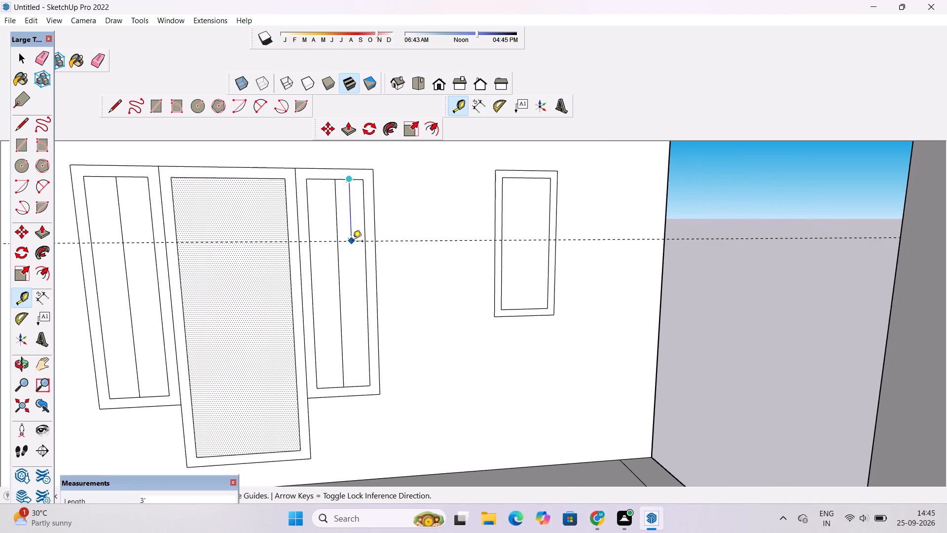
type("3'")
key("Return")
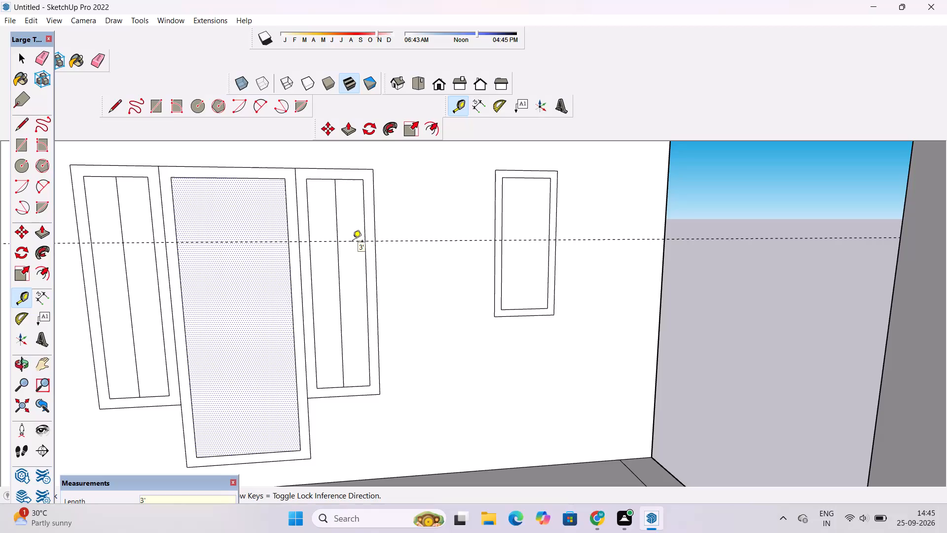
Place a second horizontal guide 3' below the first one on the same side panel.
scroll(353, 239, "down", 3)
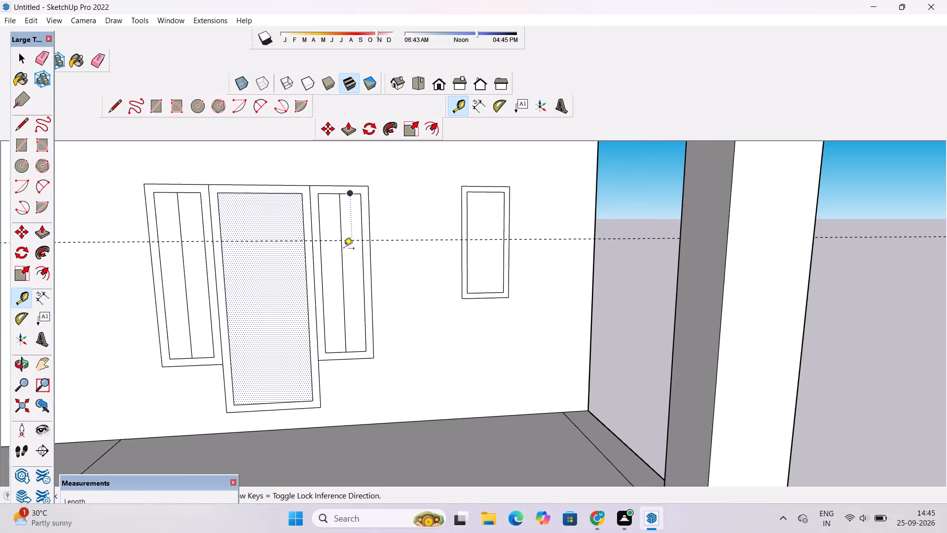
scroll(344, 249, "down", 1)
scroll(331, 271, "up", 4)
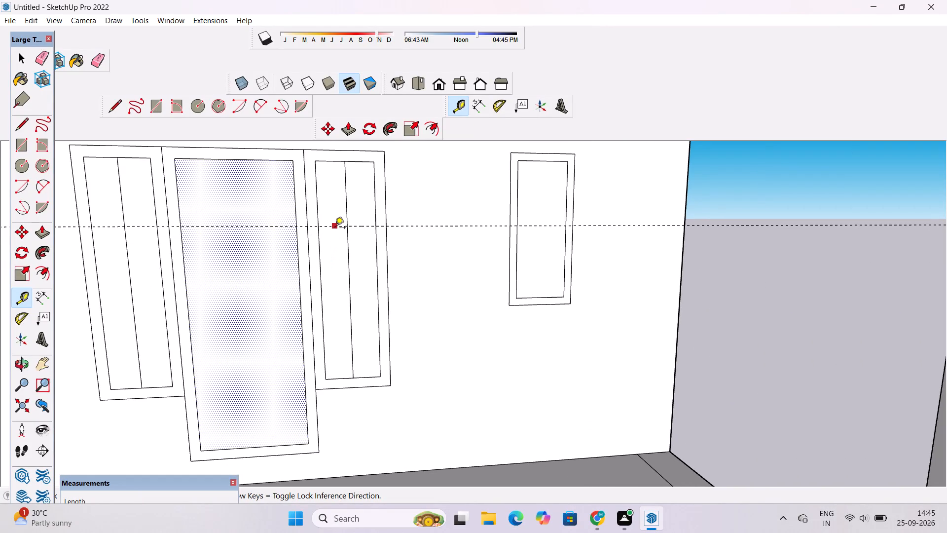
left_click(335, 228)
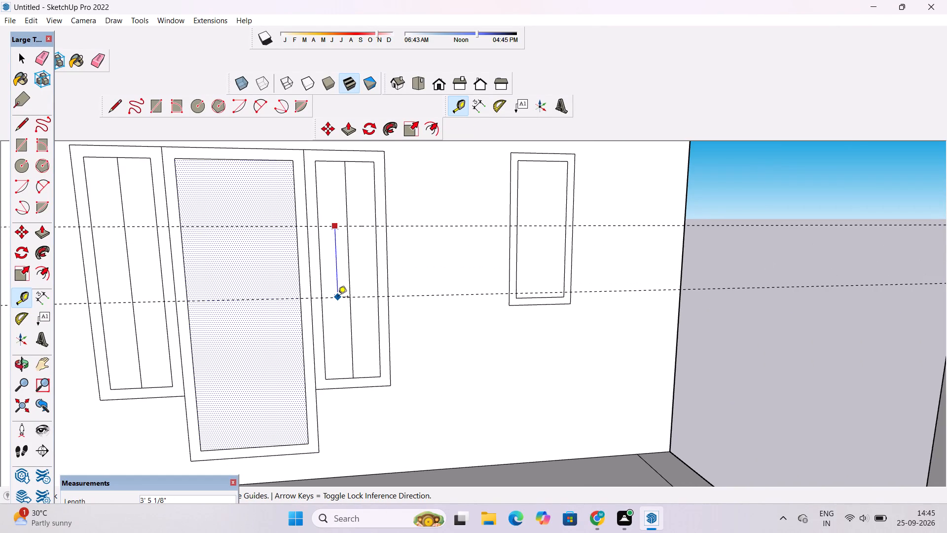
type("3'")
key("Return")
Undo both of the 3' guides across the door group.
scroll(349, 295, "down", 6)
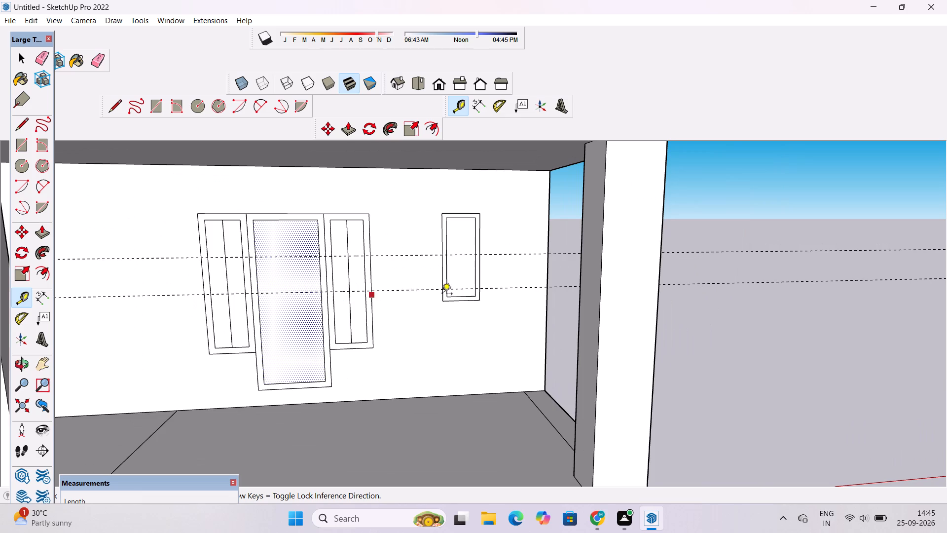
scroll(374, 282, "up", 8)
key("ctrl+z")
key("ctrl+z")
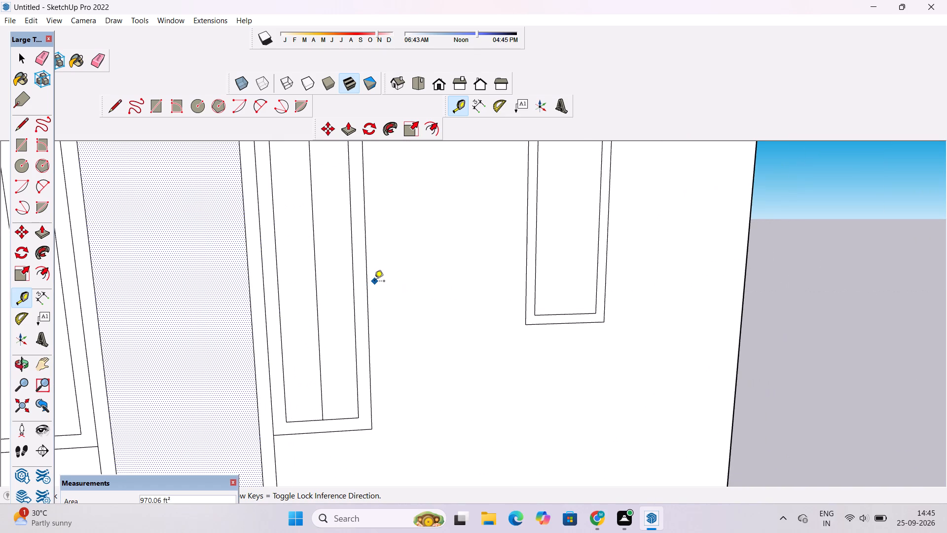
Place a horizontal guide 2.5' below the inner frame's top edge on the side panel nearest the small window.
scroll(372, 282, "down", 6)
scroll(332, 218, "up", 4)
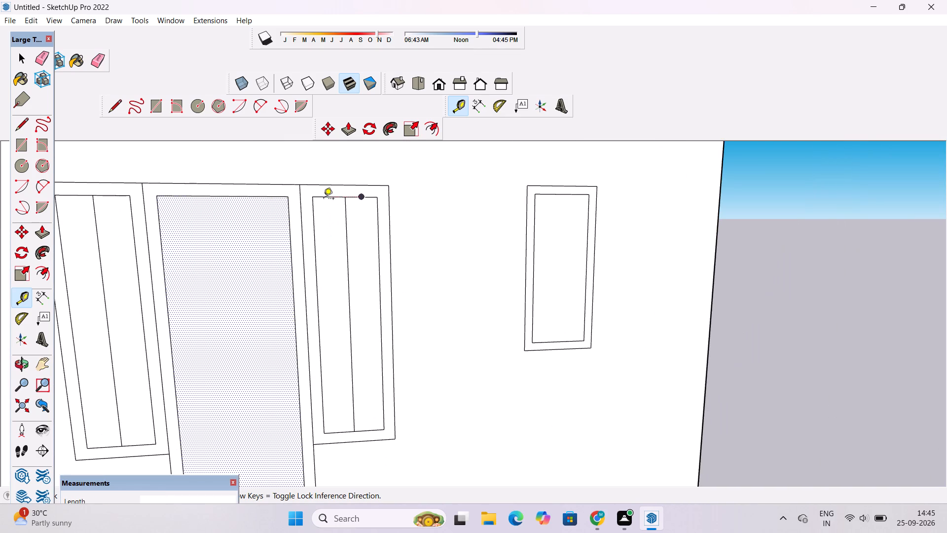
left_click(328, 199)
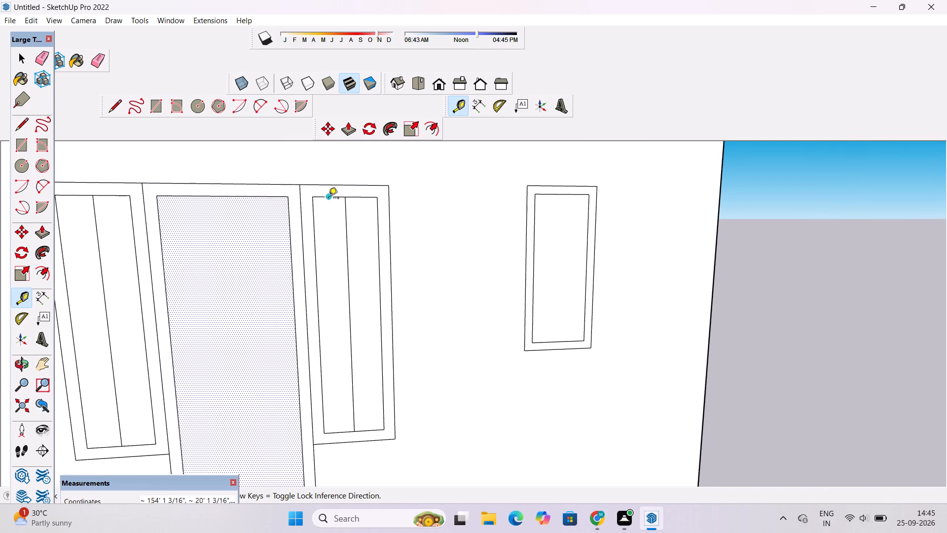
type("2.5'")
key("Return")
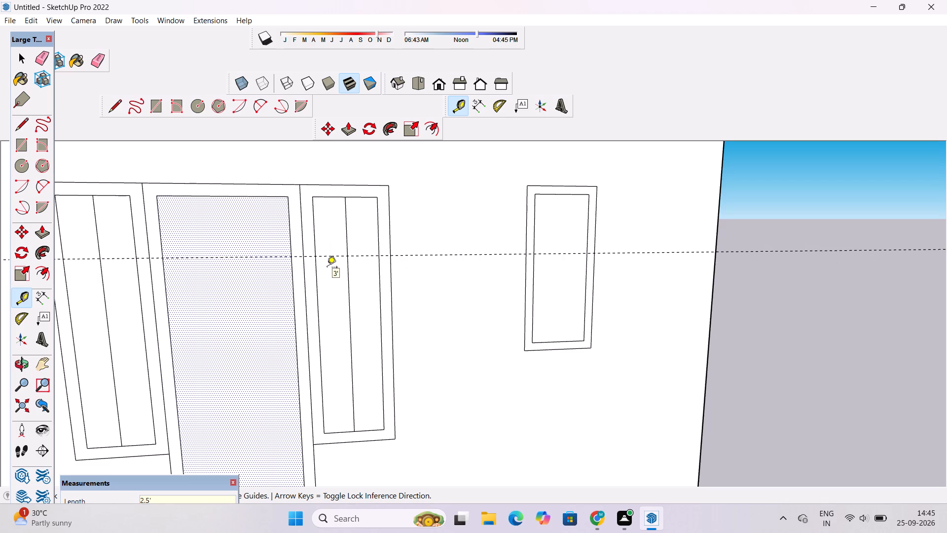
Place a second horizontal guide 2.5' below the first guide across the door group.
scroll(327, 268, "down", 3)
scroll(360, 273, "up", 3)
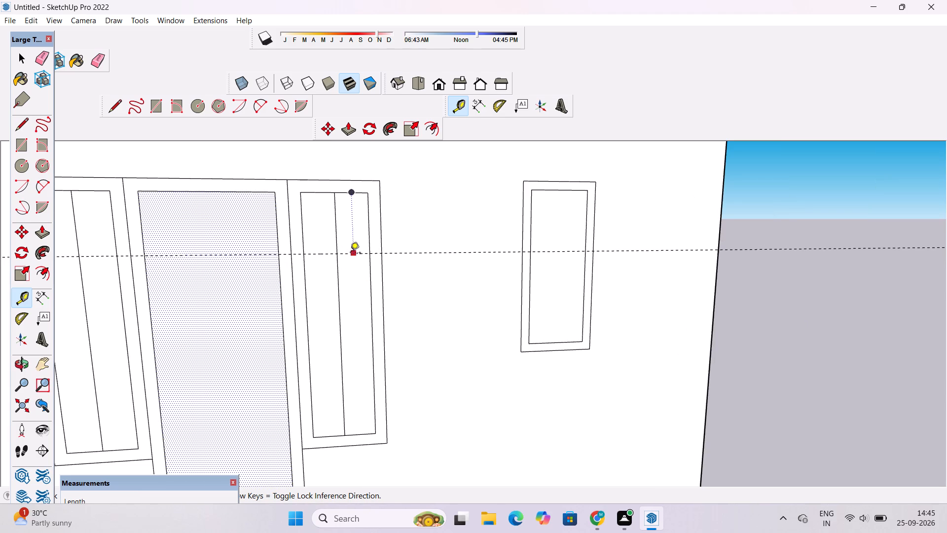
left_click(354, 255)
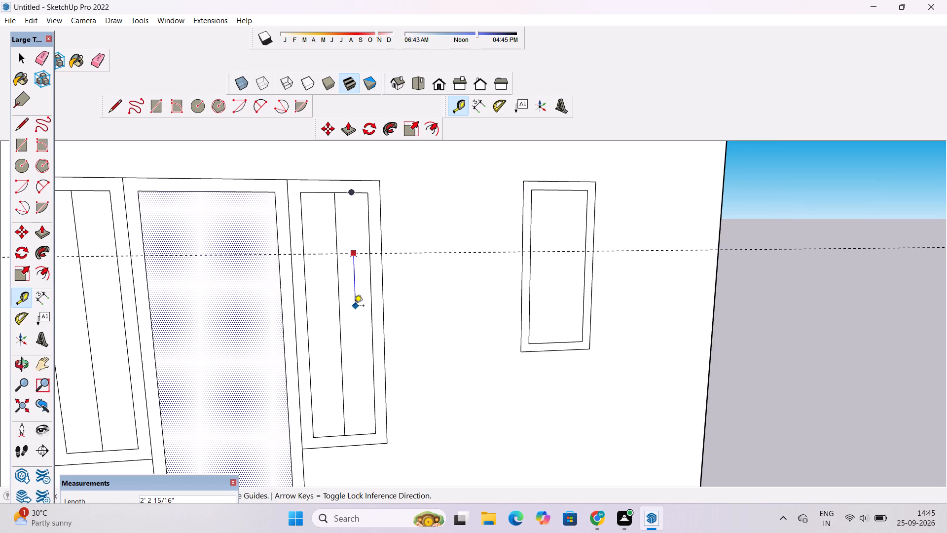
key("space")
key("t")
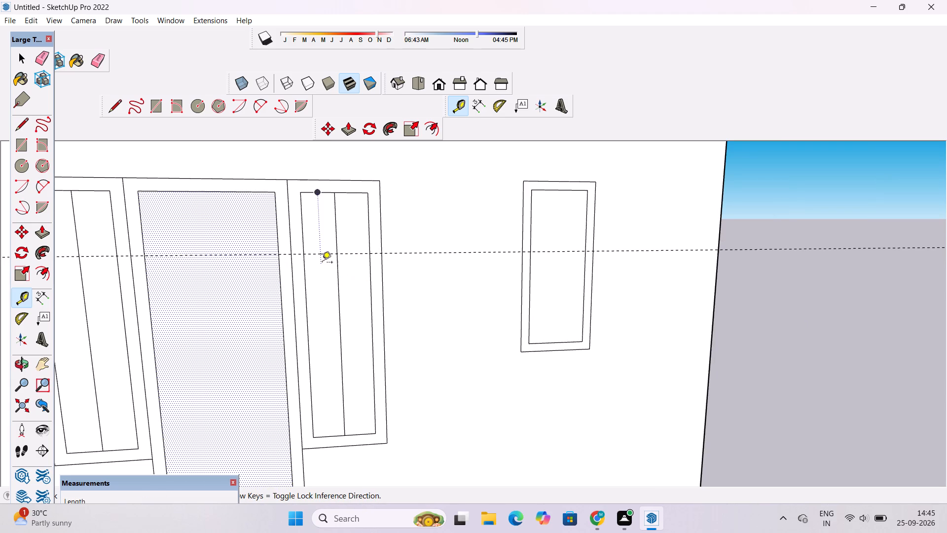
scroll(322, 263, "down", 2)
scroll(328, 298, "up", 3)
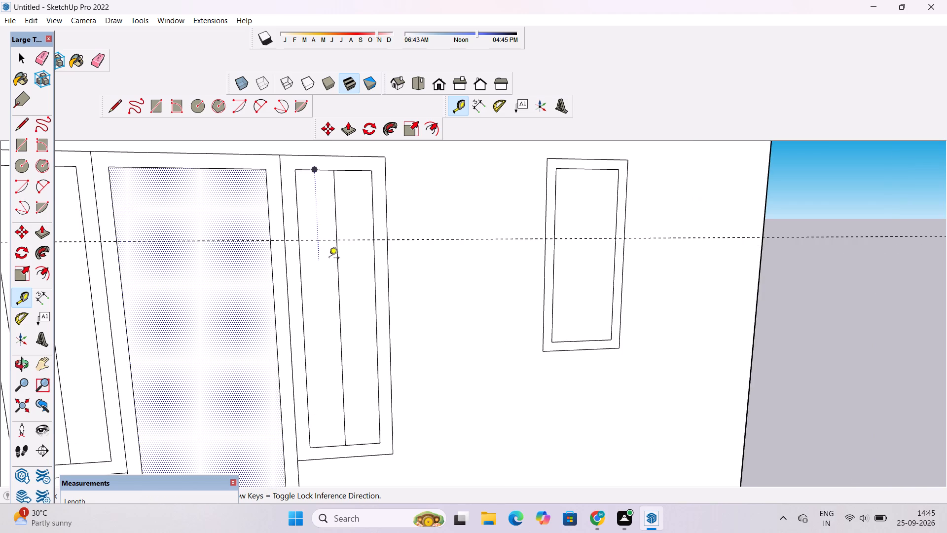
left_click(326, 240)
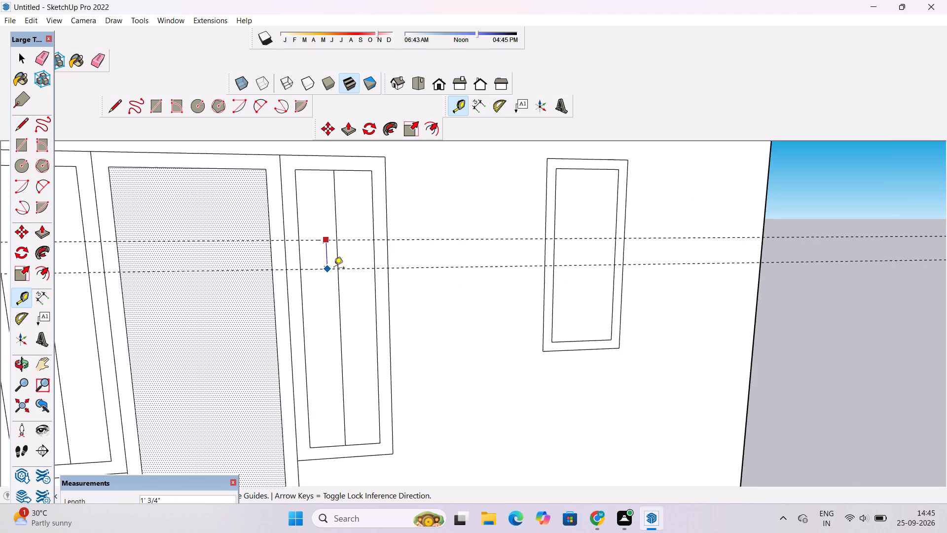
scroll(334, 268, "down", 1)
type("2.5'")
key("Return")
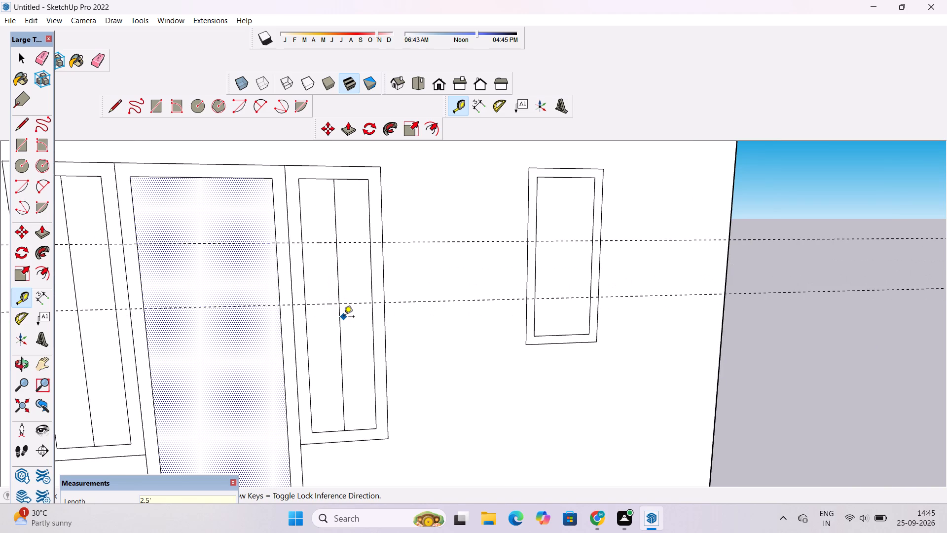
Place a third horizontal guide 2.5' below the second guide across the door group.
scroll(344, 317, "down", 2)
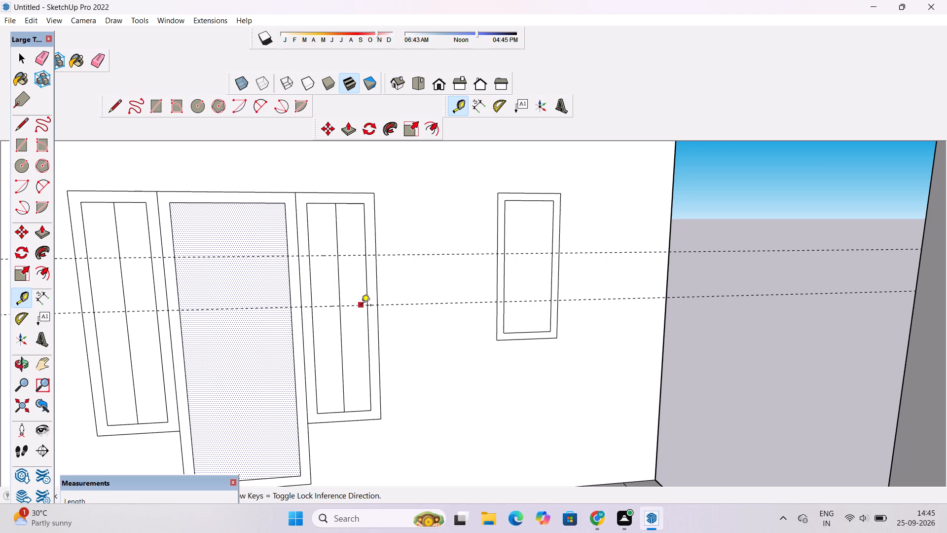
left_click(361, 306)
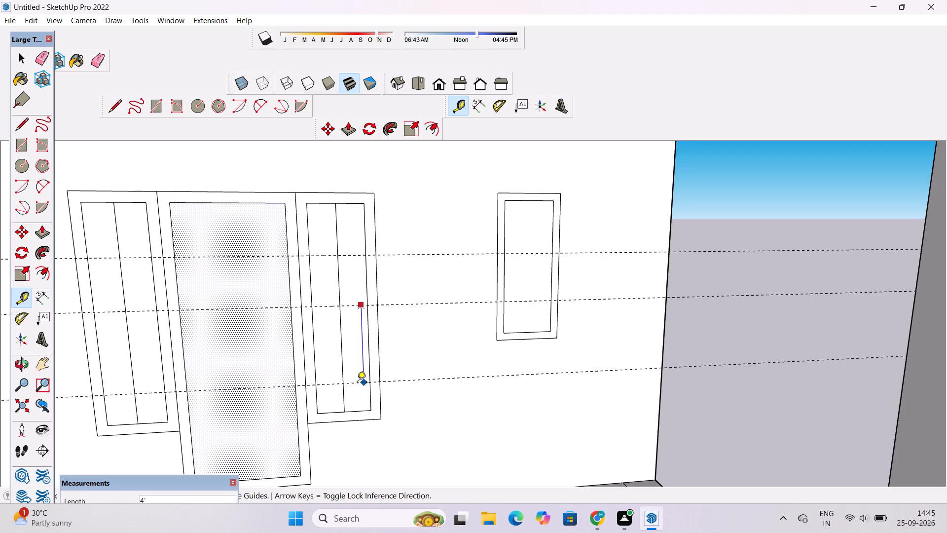
type("2.")
key("4")
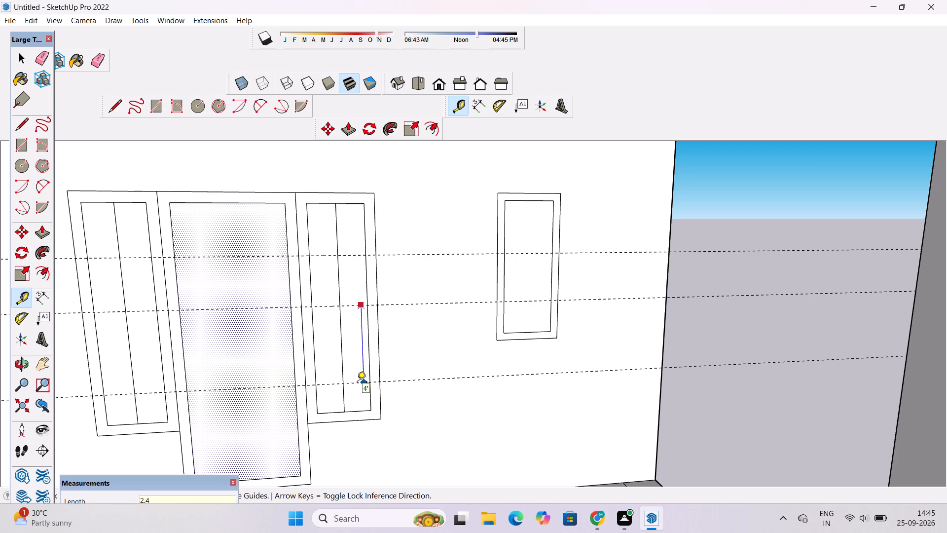
key("BackSpace")
type("5'")
key("Return")
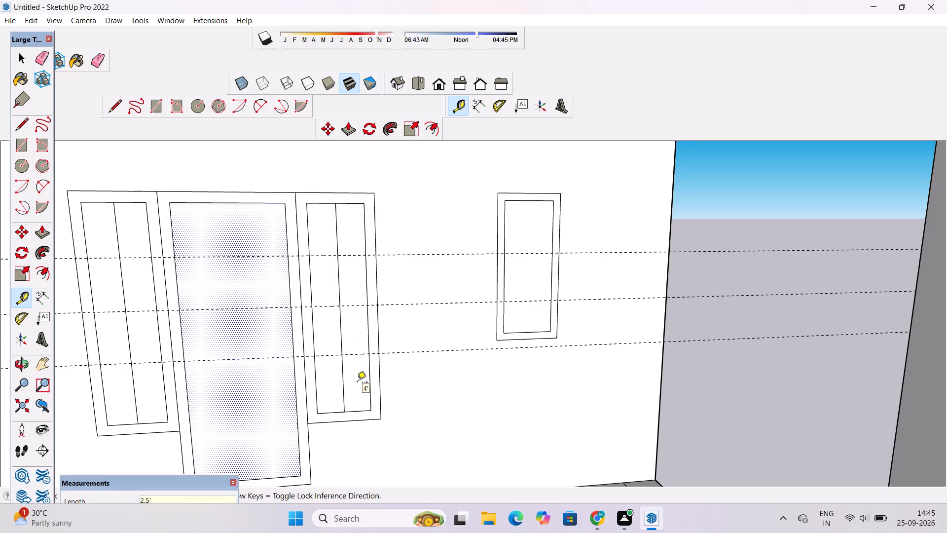
Draw a horizontal line about 2' 8" long along the top guide, across the inner pane of the side panel farthest from the small window.
scroll(357, 383, "down", 5)
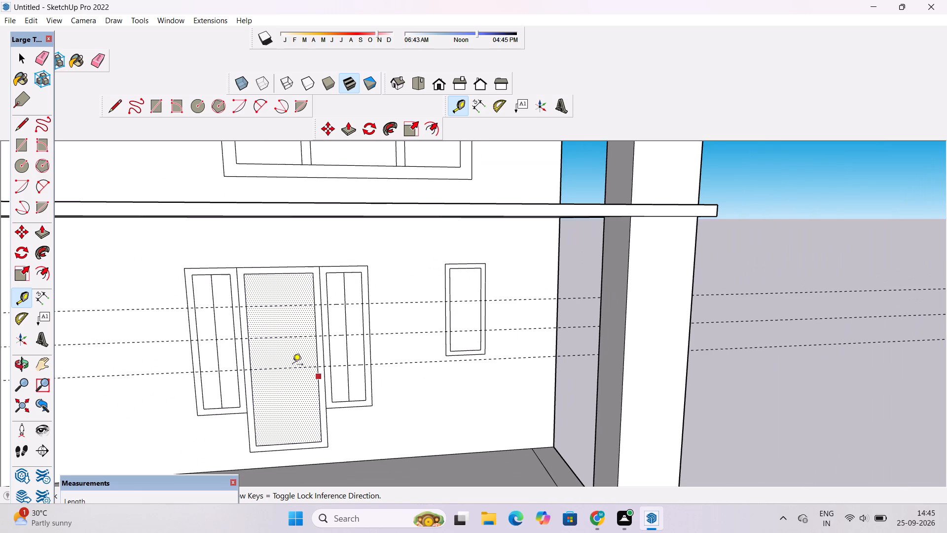
scroll(199, 315, "up", 3)
key("l")
scroll(207, 311, "down", 4)
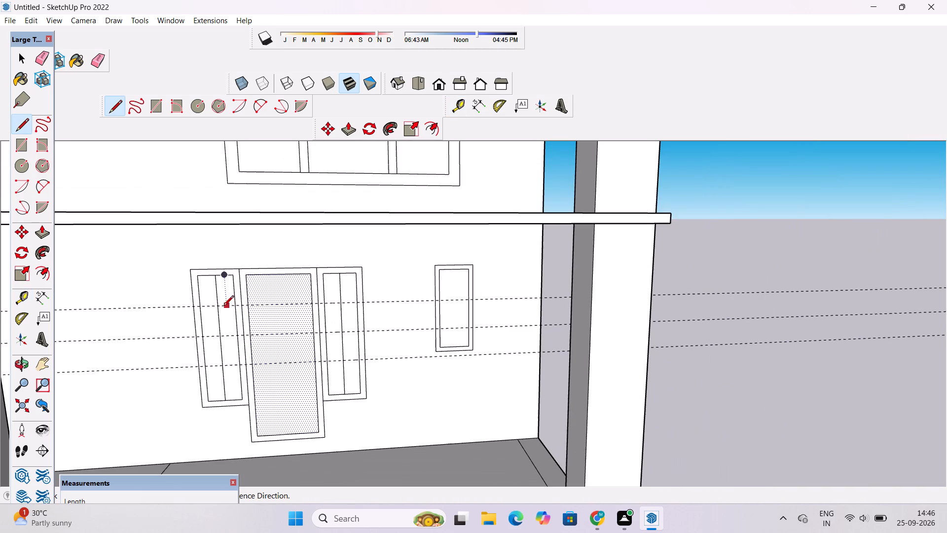
scroll(182, 325, "up", 5)
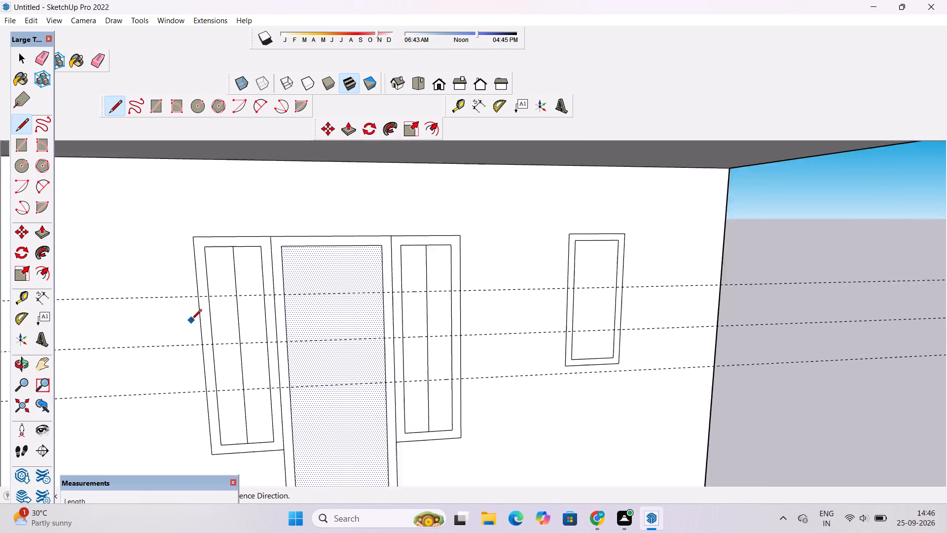
scroll(191, 320, "up", 4)
left_click(208, 291)
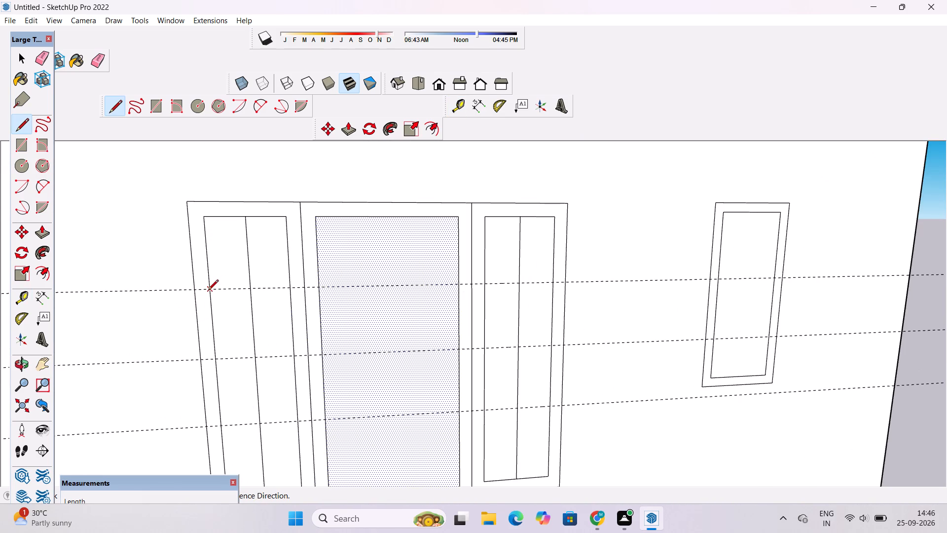
left_click(289, 287)
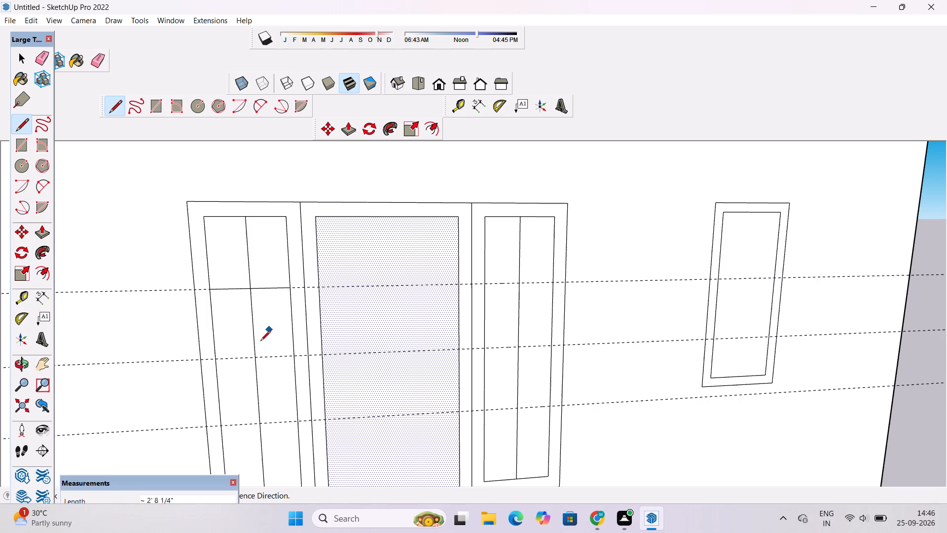
Draw horizontal lines about 2' 8" long along the middle and bottom guides, across the inner pane of the side panel farthest from the small window.
left_click(215, 361)
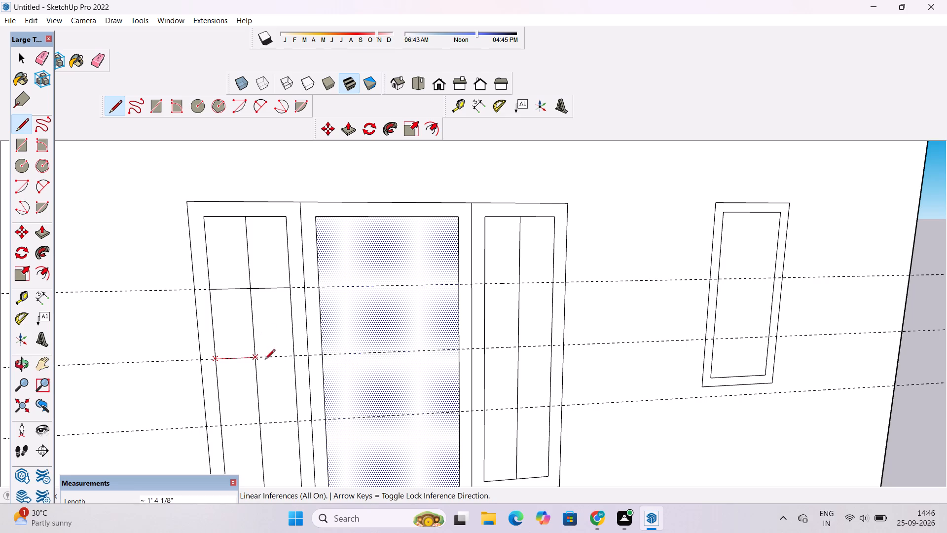
left_click(293, 358)
scroll(265, 315, "down", 4)
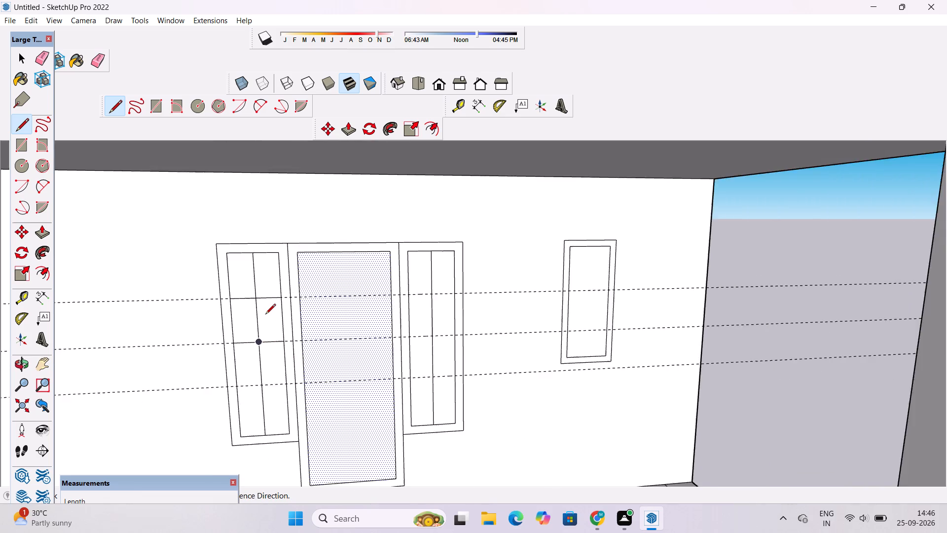
scroll(265, 315, "down", 5)
scroll(263, 364, "up", 12)
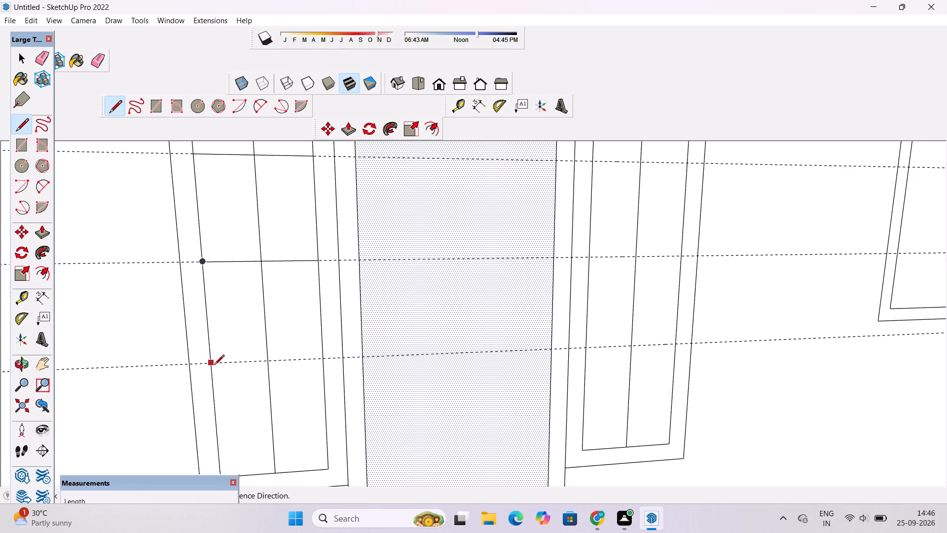
left_click(210, 364)
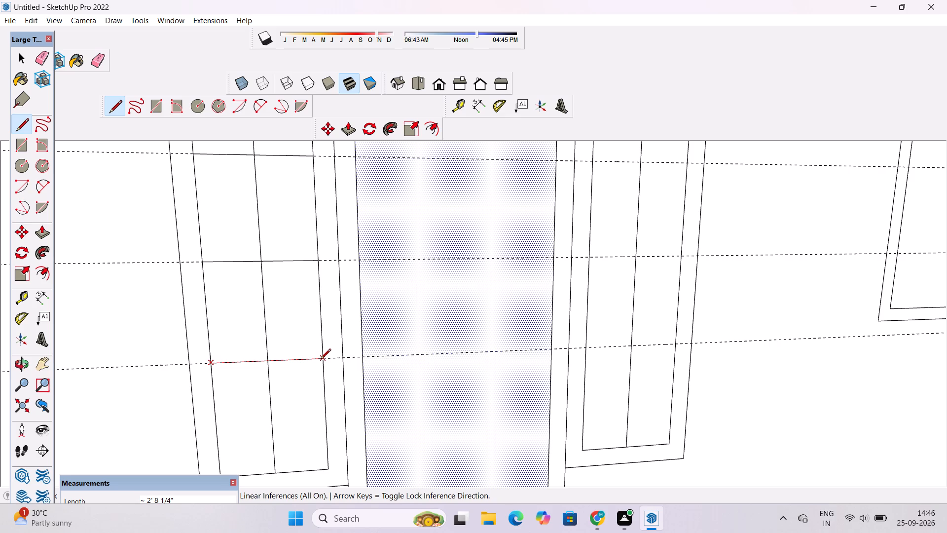
left_click(323, 358)
Draw a horizontal line about 2' 8" long along the bottom guide, across the inner pane of the side panel nearest the small window.
scroll(276, 364, "down", 2)
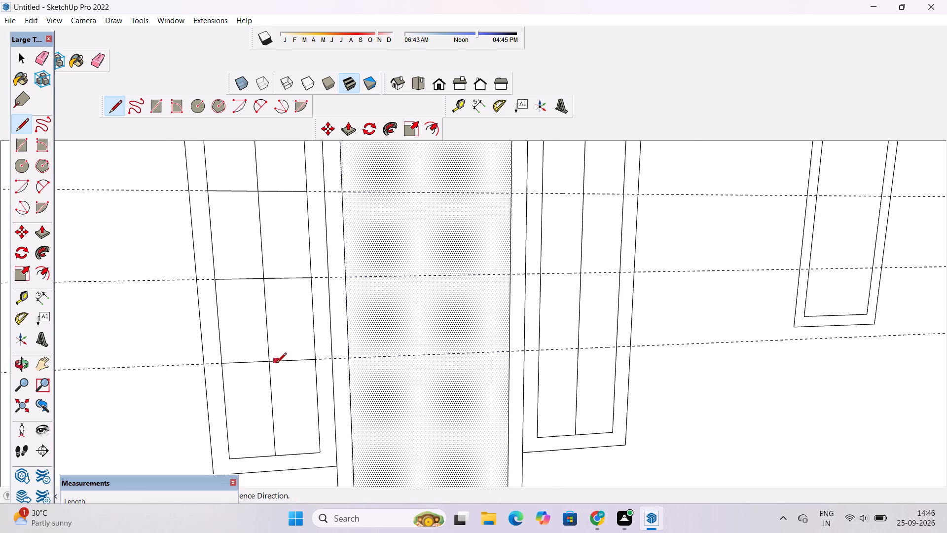
scroll(275, 363, "down", 2)
scroll(275, 363, "up", 1)
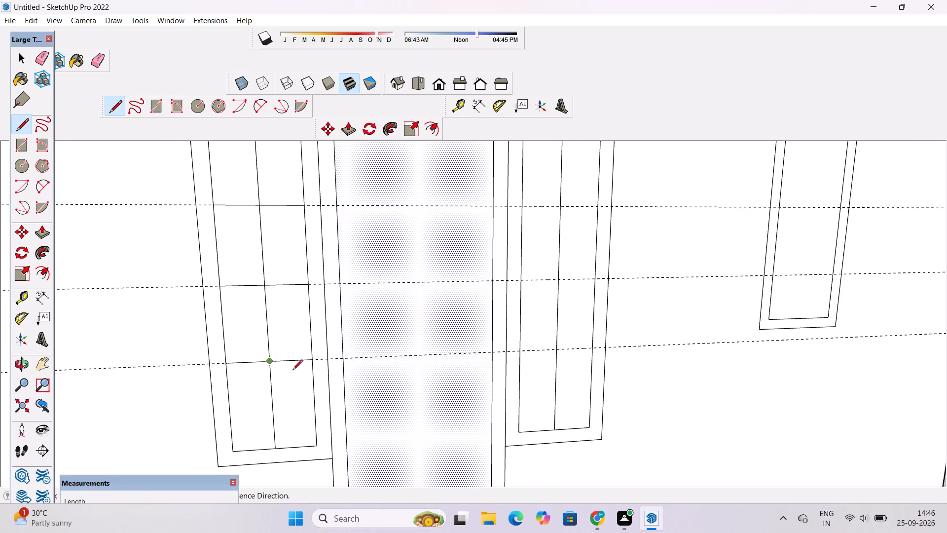
scroll(454, 353, "down", 4)
scroll(595, 354, "up", 3)
scroll(548, 350, "up", 1)
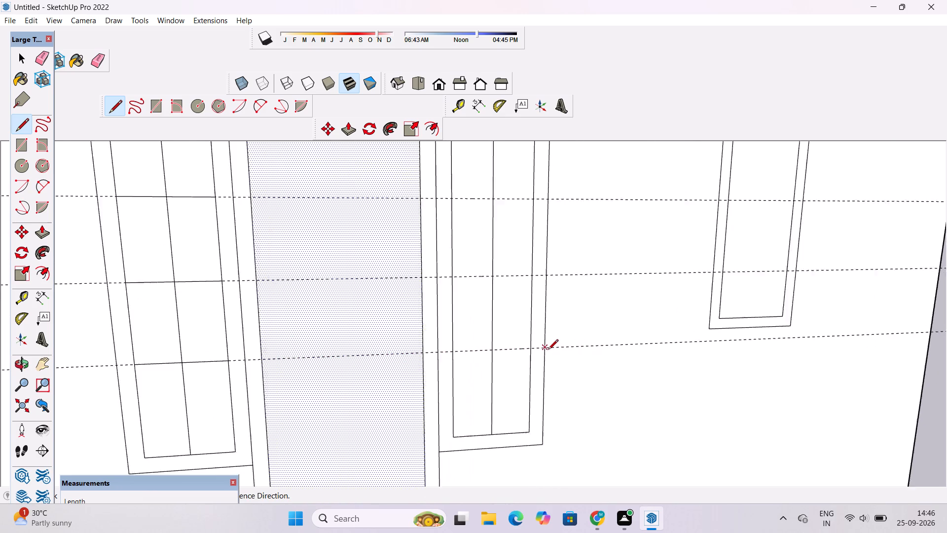
scroll(548, 350, "up", 4)
left_click(521, 350)
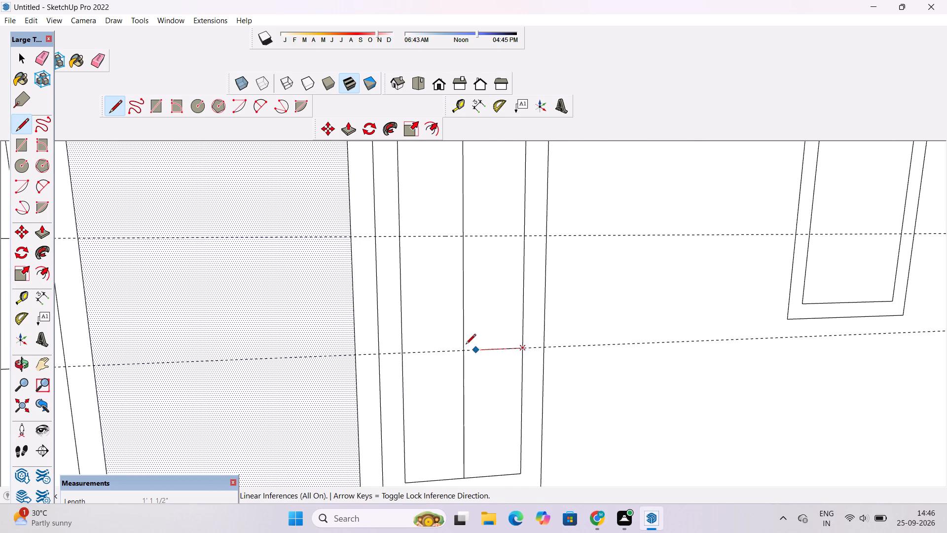
left_click(400, 355)
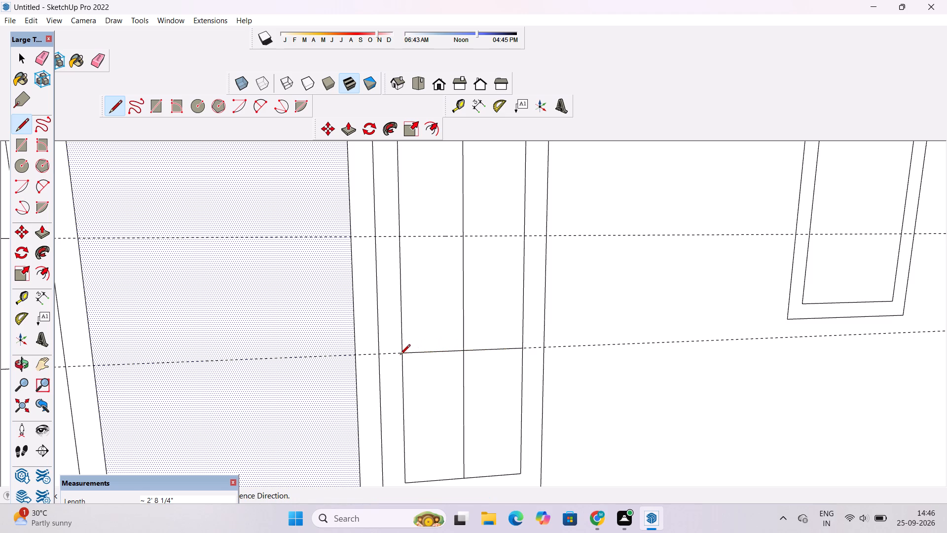
Draw horizontal lines about 2' 8" long along the top and middle guides, across the inner pane of the side panel nearest the small window.
scroll(415, 351, "down", 6)
scroll(483, 278, "down", 4)
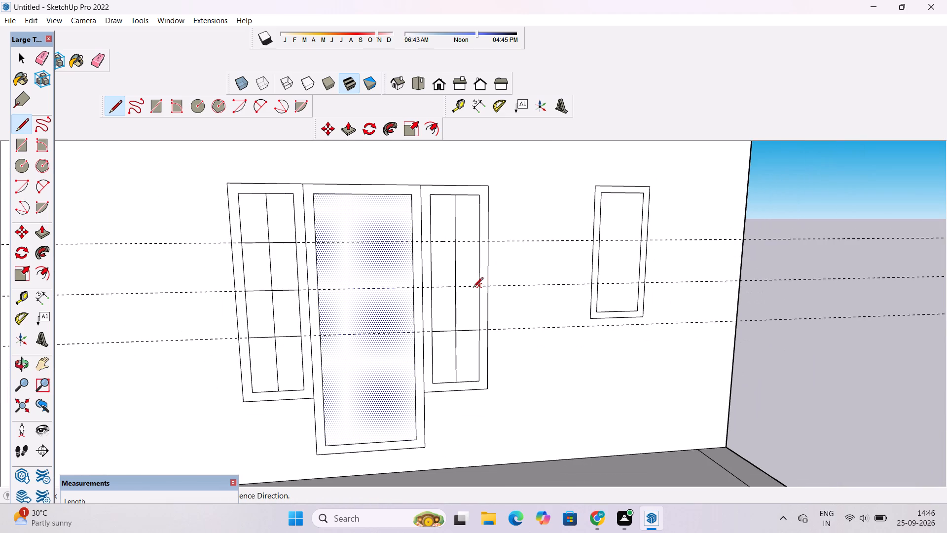
scroll(471, 236, "up", 10)
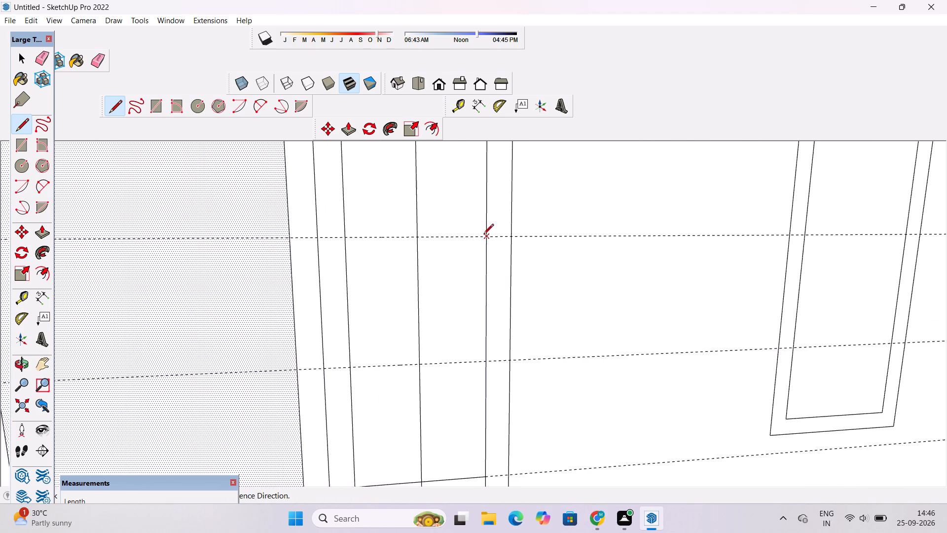
left_click(486, 238)
left_click(344, 238)
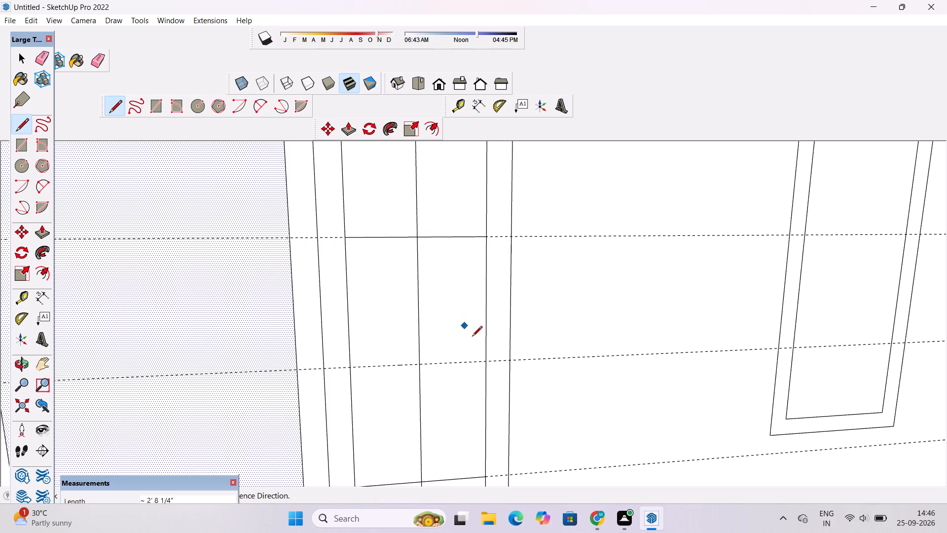
left_click(486, 362)
left_click(348, 370)
Erase the three horizontal guides that cross the door group and the small window.
scroll(359, 359, "down", 20)
scroll(359, 359, "down", 4)
key("space")
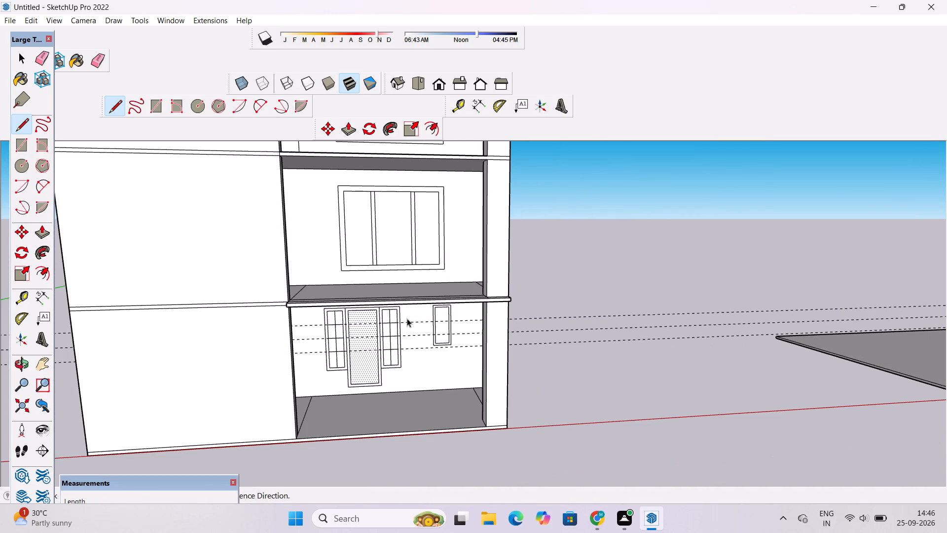
type("e")
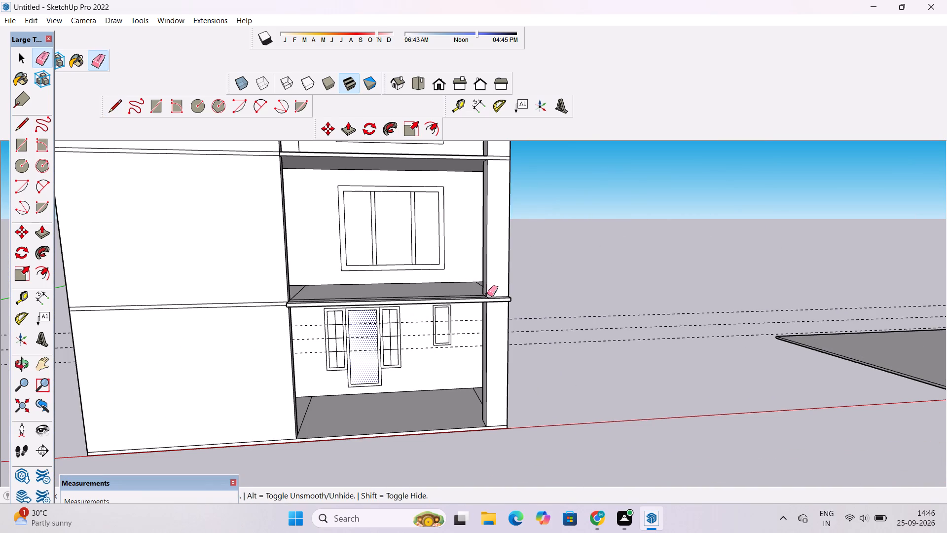
scroll(495, 304, "down", 1)
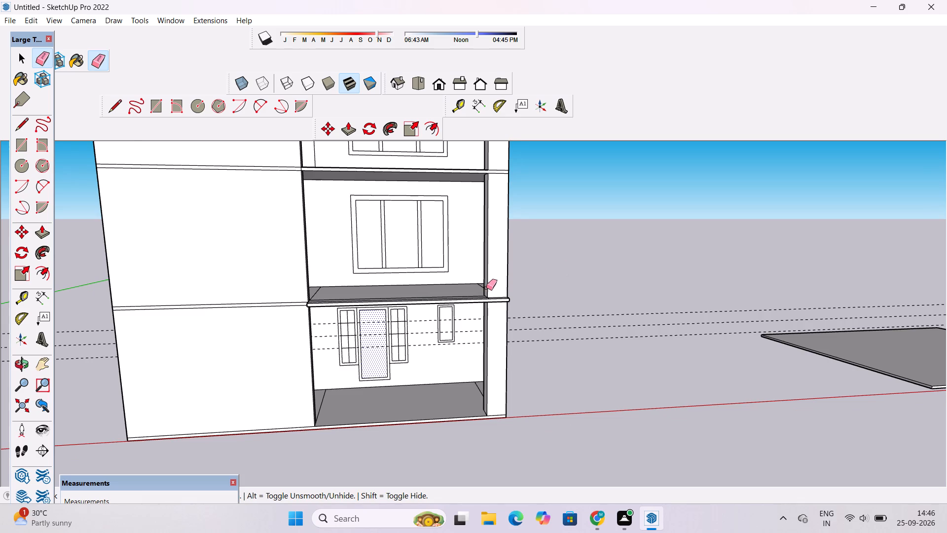
scroll(486, 288, "down", 2)
scroll(567, 319, "up", 4)
left_click_drag(599, 299, 599, 337)
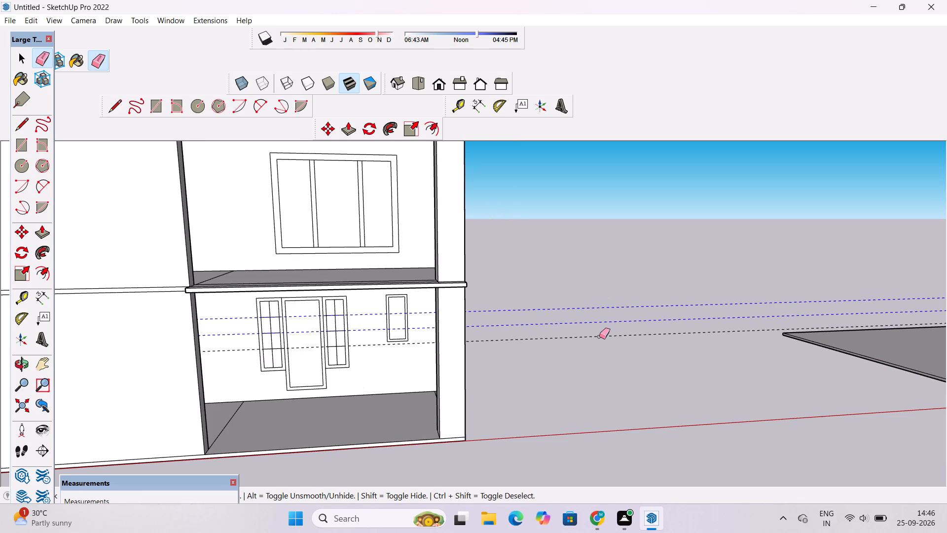
left_click_drag(599, 337, 582, 364)
scroll(578, 279, "down", 5)
scroll(625, 267, "up", 5)
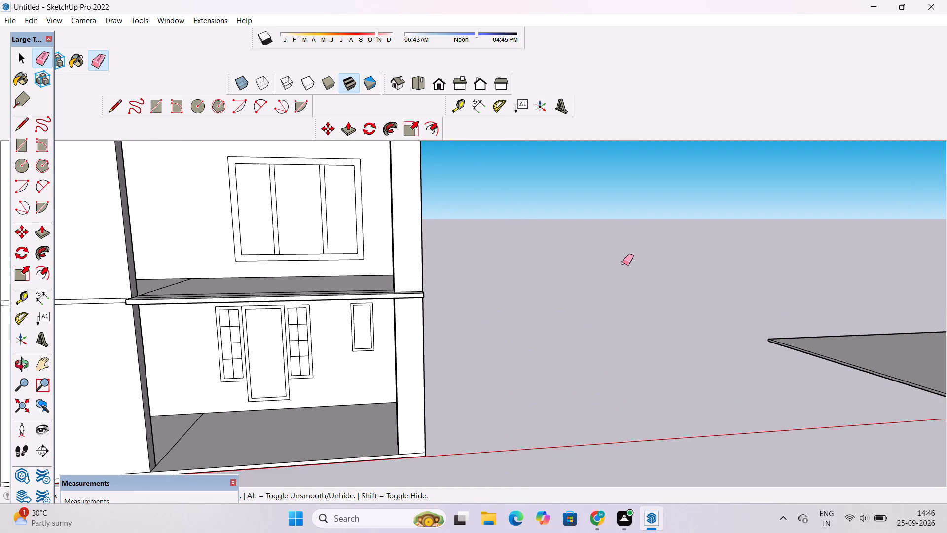
Examine the divided door group, the small window and the upper-storey windows on the building from several viewing angles.
key("space")
type("o")
scroll(584, 298, "down", 3)
left_click_drag(502, 322, 548, 319, "shift")
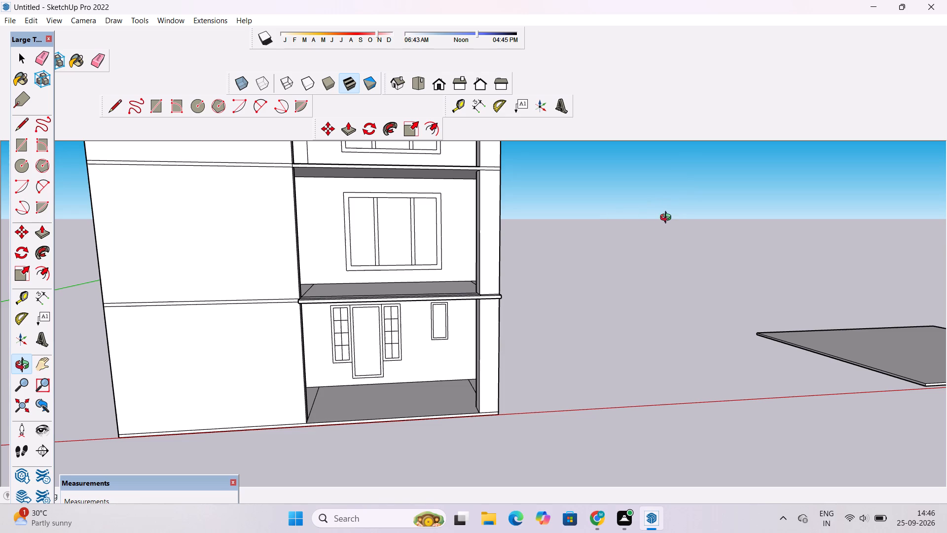
scroll(634, 227, "down", 1)
scroll(634, 227, "up", 1)
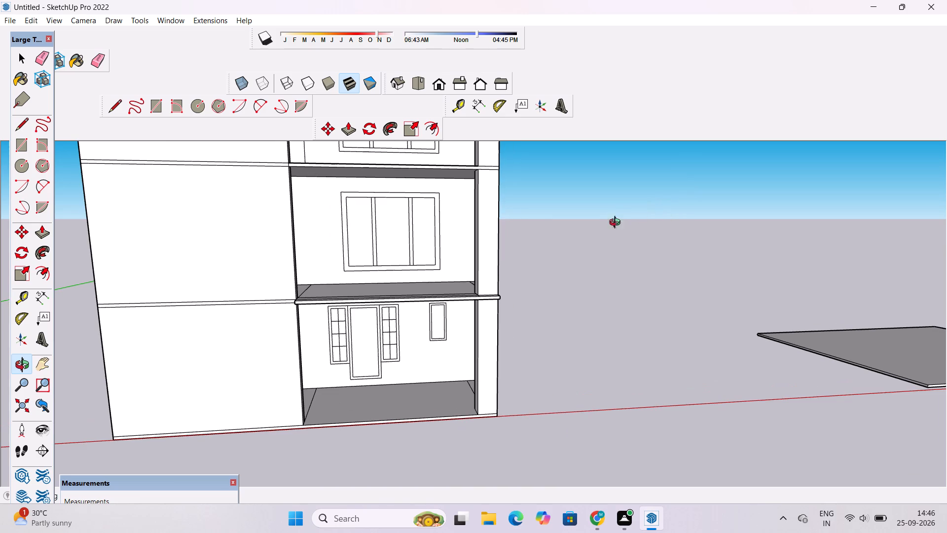
left_click_drag(599, 262, 624, 262, "shift")
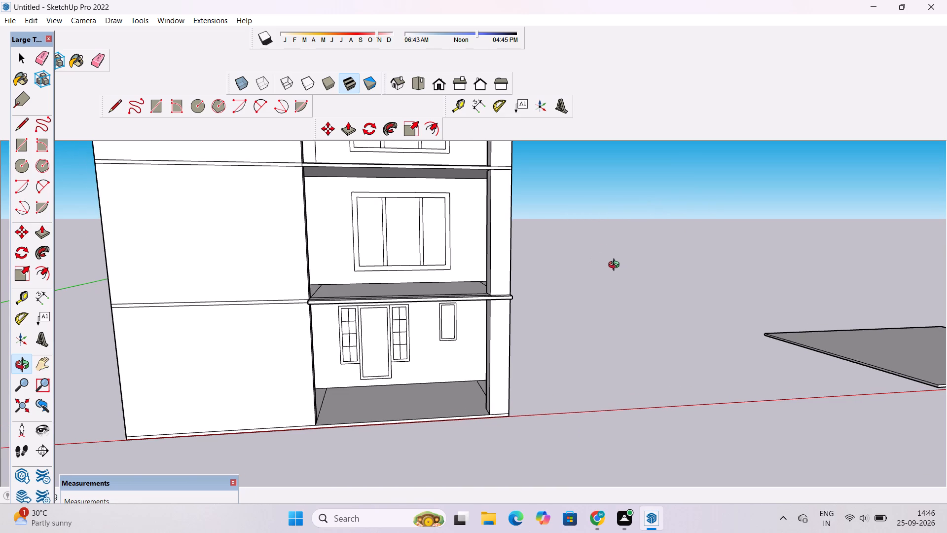
scroll(592, 277, "up", 2)
scroll(576, 293, "down", 2)
scroll(574, 295, "up", 2)
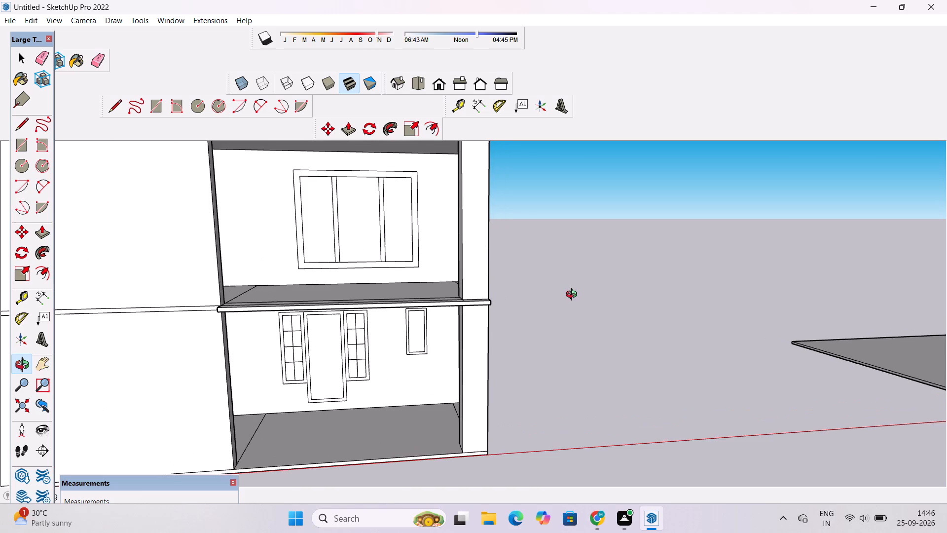
left_click_drag(574, 296, 617, 296, "shift")
scroll(608, 296, "down", 1)
left_click_drag(601, 299, 579, 313, "shift")
left_click_drag(548, 338, 567, 330)
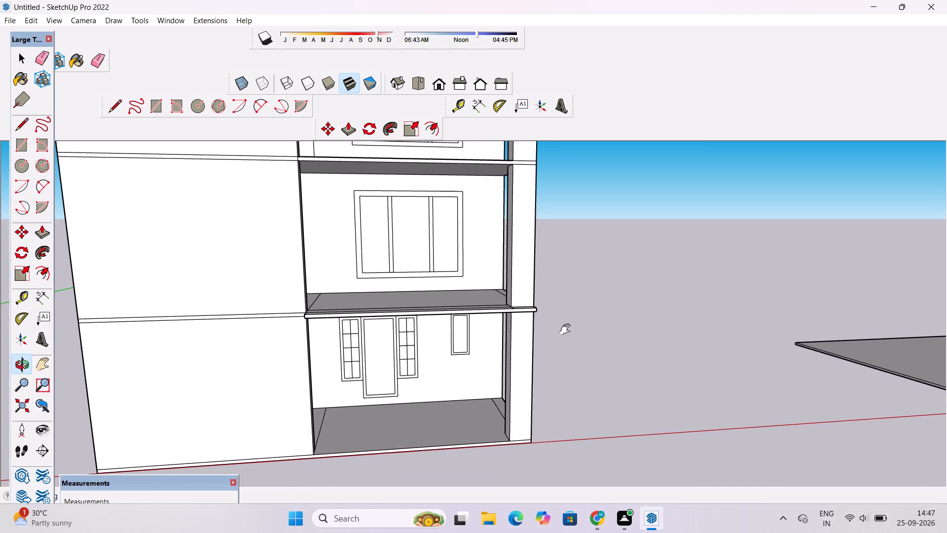
scroll(567, 329, "up", 1)
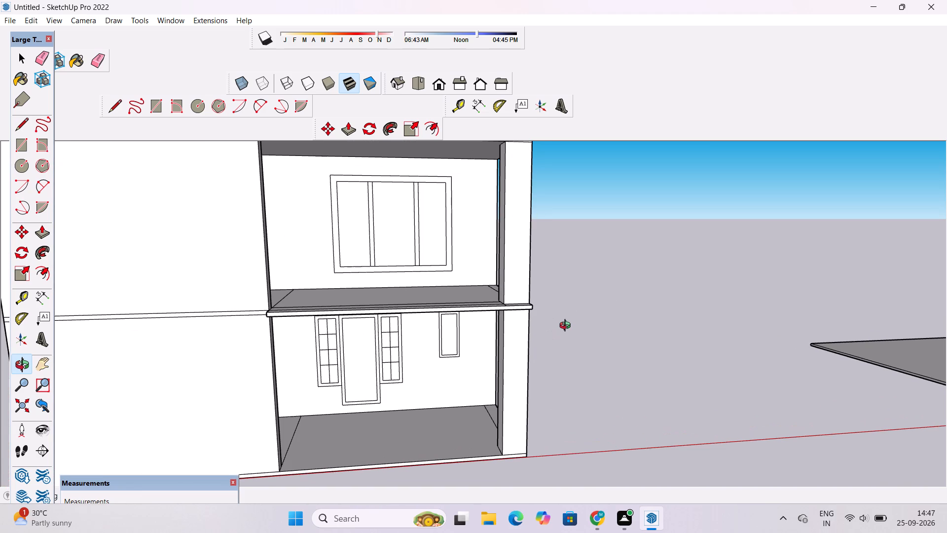
scroll(567, 327, "down", 2)
scroll(567, 327, "up", 2)
left_click_drag(566, 327, 576, 327, "shift")
scroll(576, 327, "up", 2)
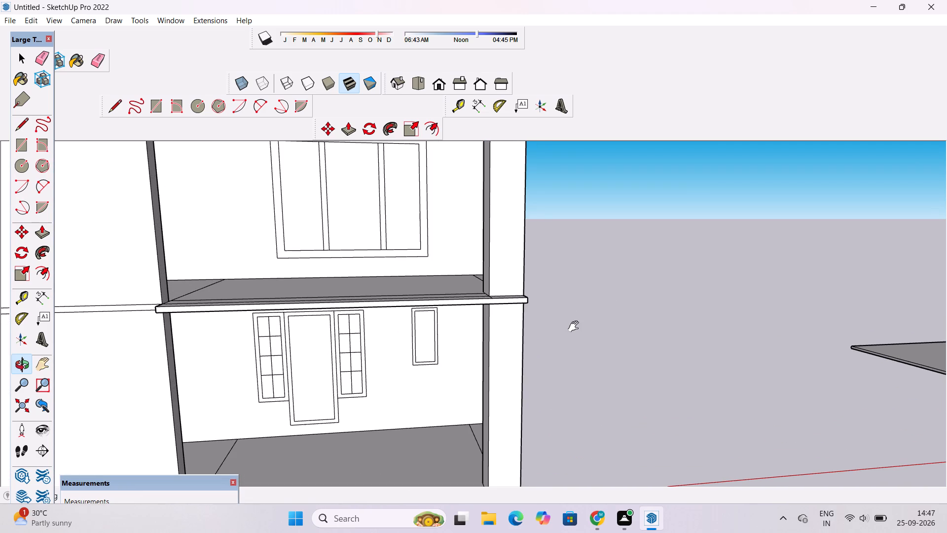
scroll(577, 322, "down", 2)
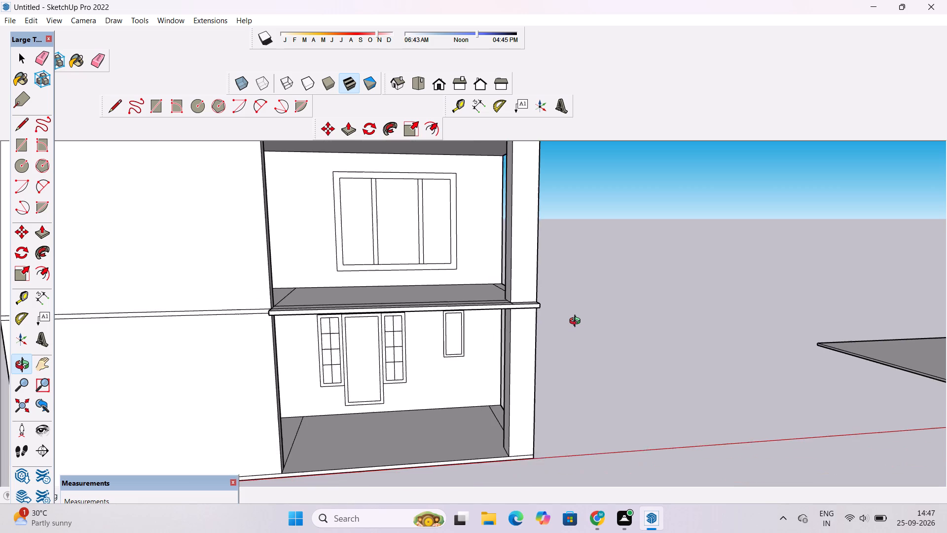
scroll(577, 322, "up", 2)
scroll(577, 322, "down", 3)
left_click_drag(576, 322, 584, 332, "shift")
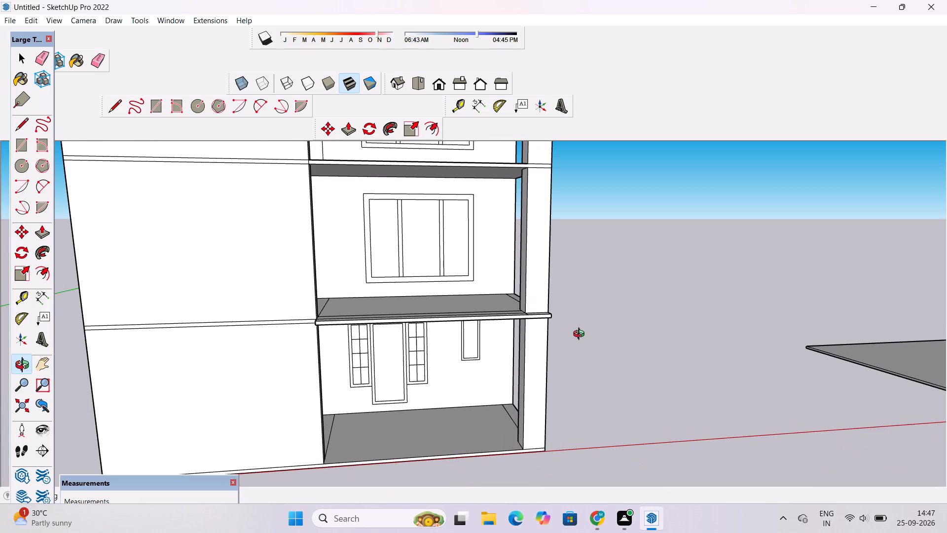
scroll(579, 331, "up", 3)
scroll(578, 330, "down", 4)
left_click_drag(579, 330, 600, 343, "shift")
scroll(600, 336, "up", 1)
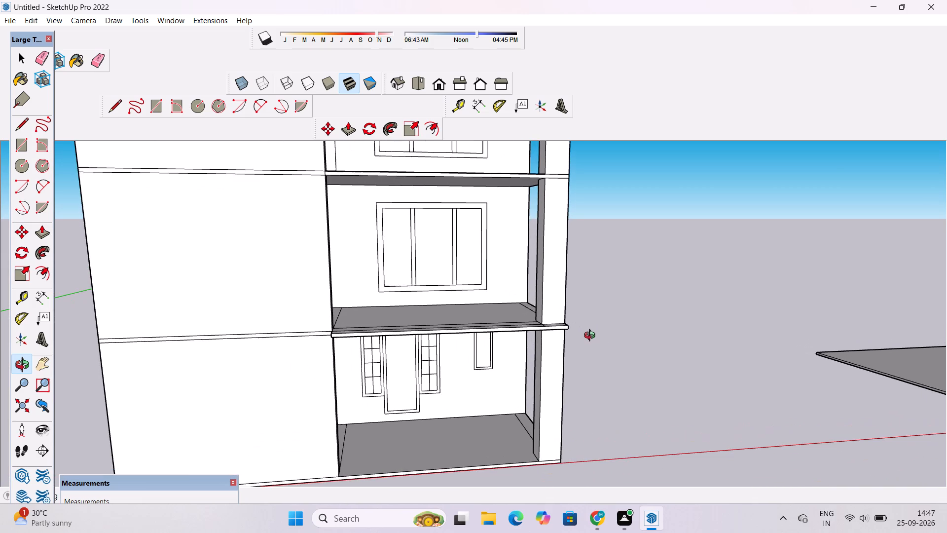
left_click_drag(592, 337, 592, 330, "shift")
scroll(592, 330, "up", 3)
scroll(592, 330, "down", 3)
left_click_drag(592, 330, 599, 326, "shift")
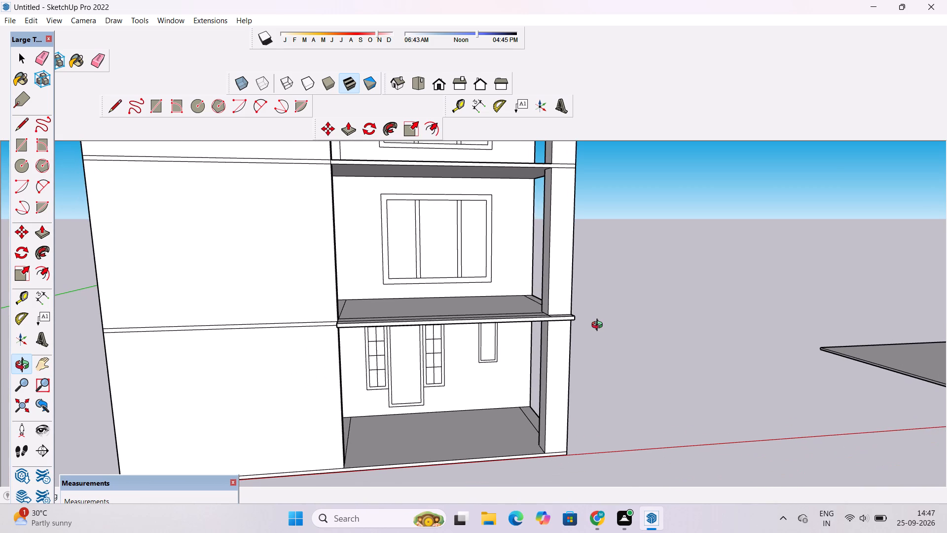
scroll(599, 326, "down", 1)
left_click_drag(591, 330, 590, 315)
scroll(584, 315, "up", 3)
scroll(584, 315, "down", 4)
left_click_drag(583, 313, 609, 317, "shift")
left_click_drag(611, 323, 625, 311)
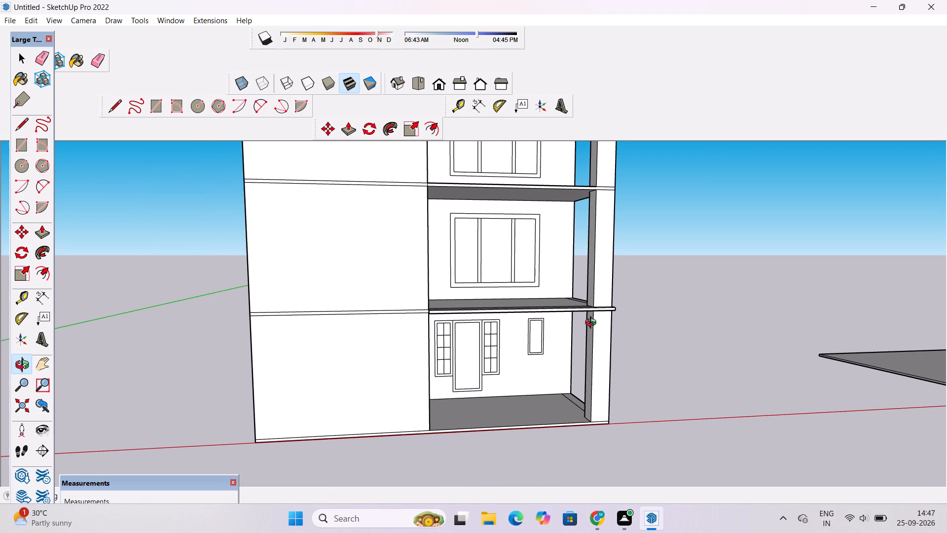
left_click_drag(593, 324, 613, 318)
scroll(616, 313, "down", 5)
left_click_drag(608, 308, 608, 343, "shift")
scroll(612, 343, "up", 5)
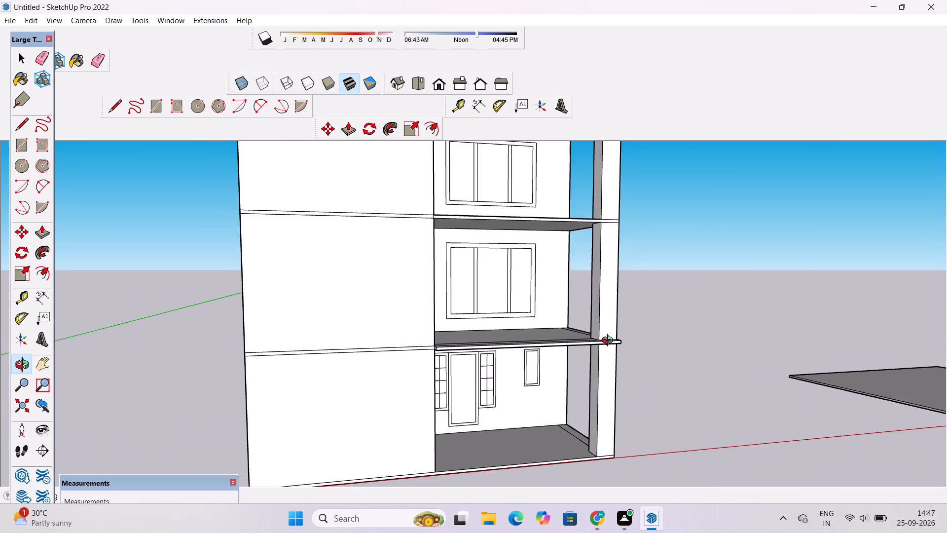
left_click_drag(593, 350, 539, 358)
left_click_drag(543, 377, 518, 382)
left_click_drag(481, 402, 481, 383)
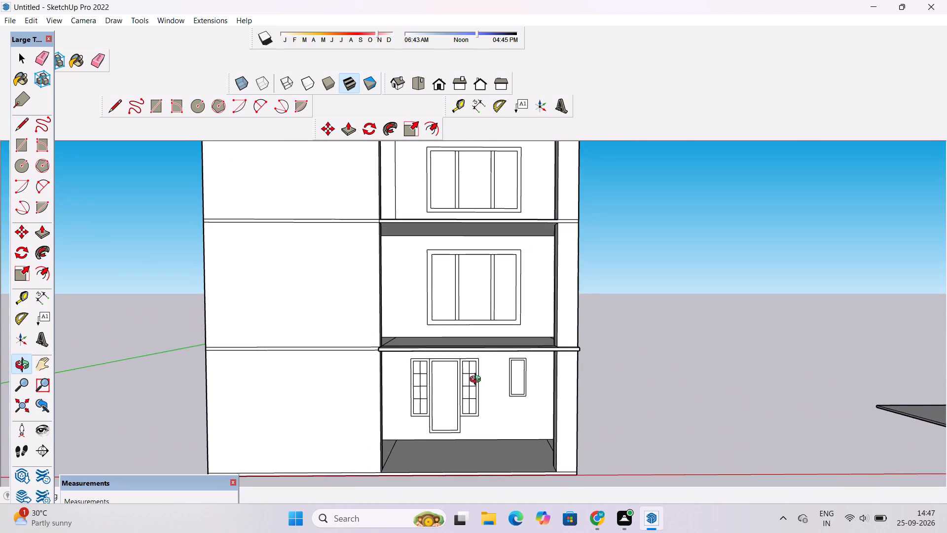
scroll(477, 381, "up", 1)
left_click_drag(474, 374, 492, 369, "shift")
scroll(490, 375, "up", 5)
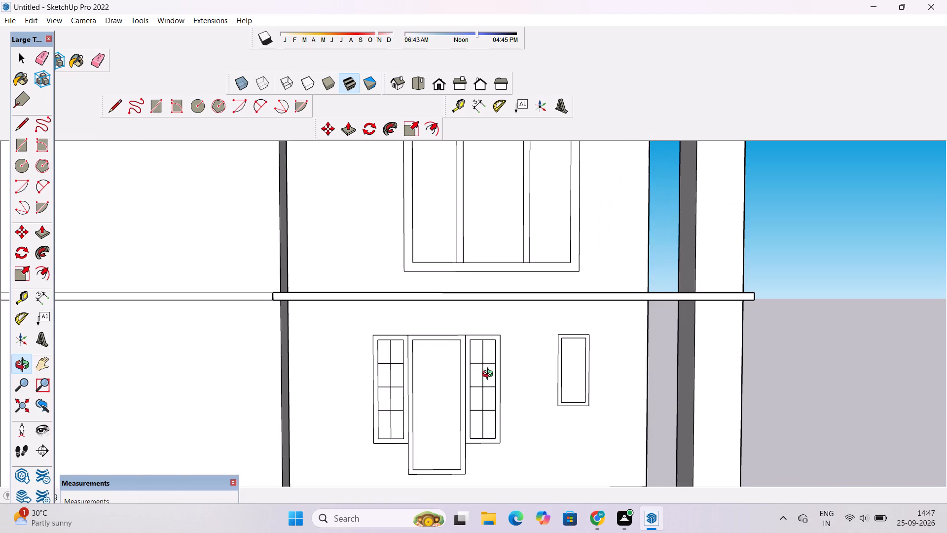
scroll(490, 375, "down", 5)
left_click(483, 382, "shift")
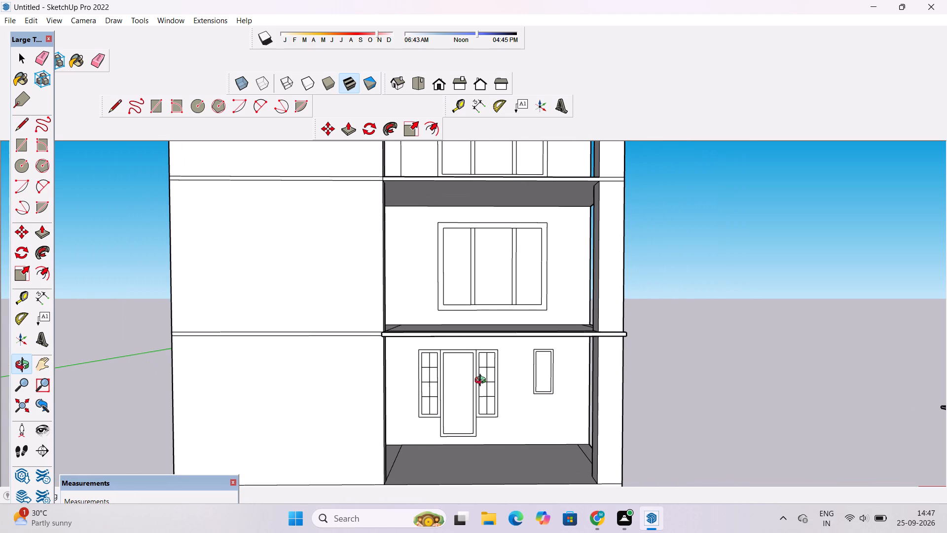
Examine the door group, the stacked windows and the open corner column bays from the front and from a low corner angle.
left_click_drag(482, 381, 482, 388)
left_click(482, 388)
left_click(484, 384, "shift")
left_click(473, 387)
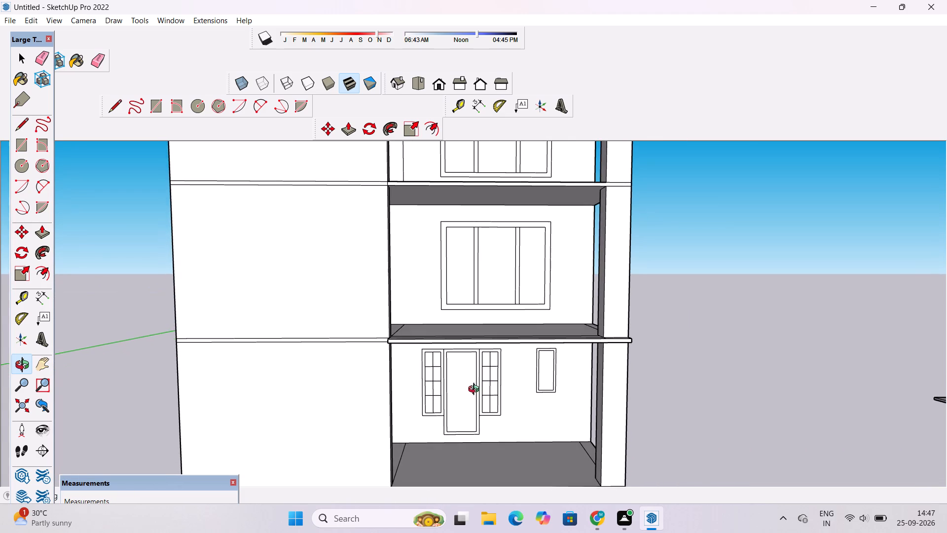
scroll(470, 387, "up", 3)
left_click(470, 384, "shift")
scroll(440, 329, "down", 3, "shift")
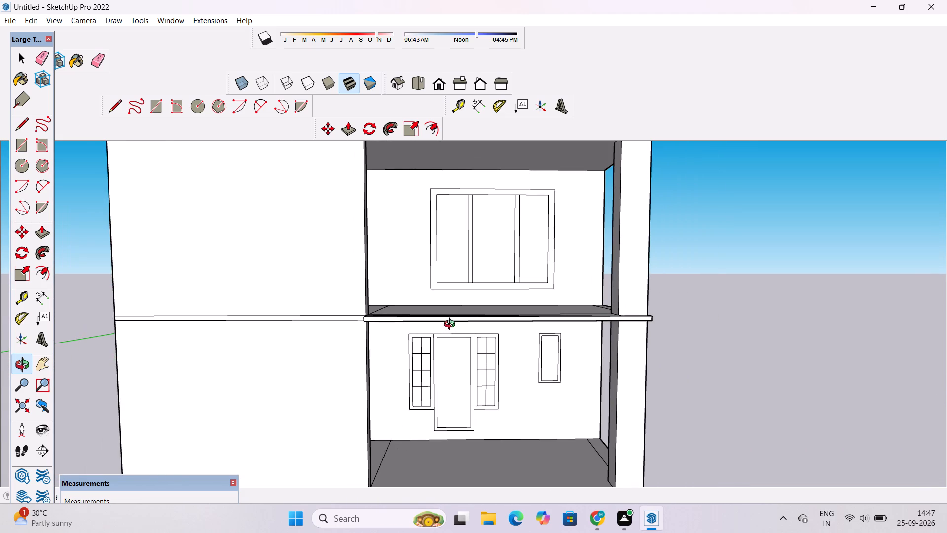
scroll(452, 322, "down", 3)
left_click_drag(462, 314, 474, 390, "shift")
scroll(460, 359, "down", 4)
left_click_drag(473, 325, 457, 369, "shift")
scroll(450, 373, "up", 1)
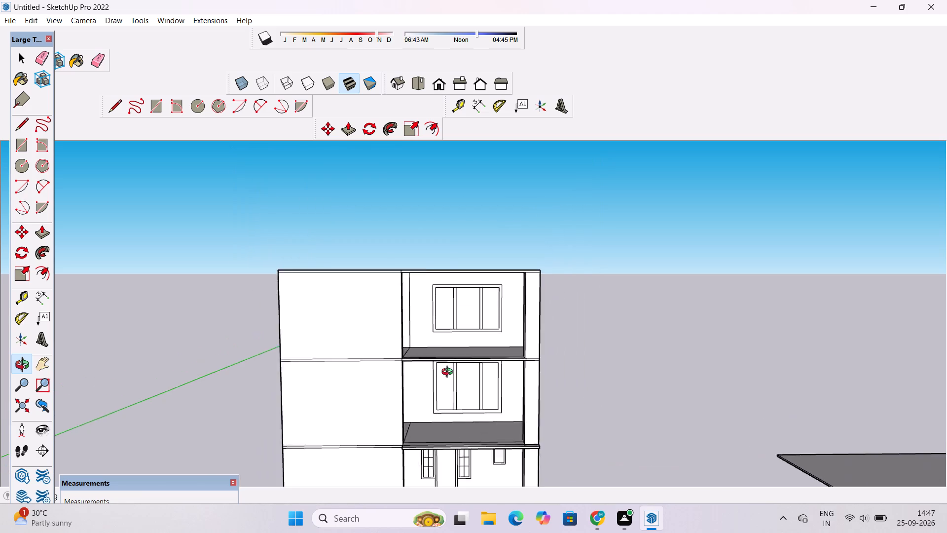
scroll(449, 373, "up", 2)
left_click_drag(551, 314, 162, 366)
left_click_drag(162, 366, 417, 245)
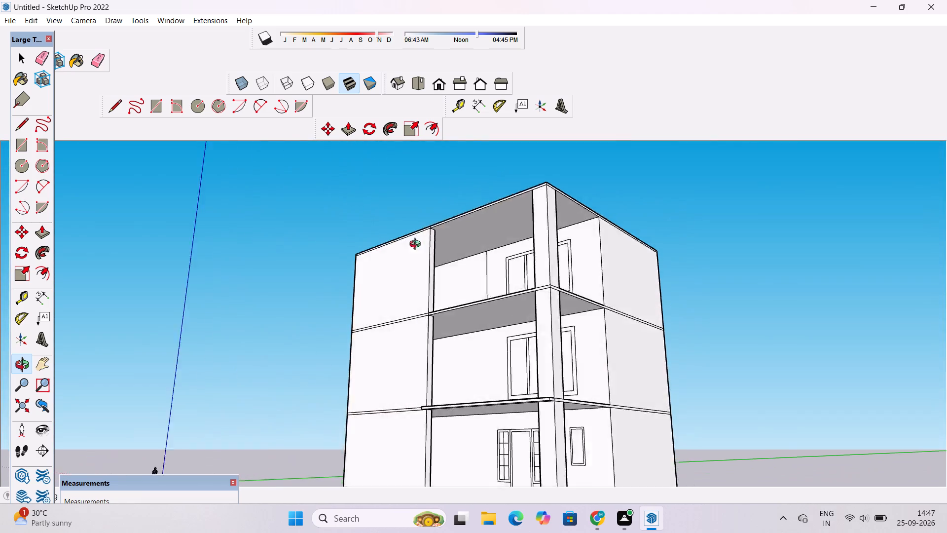
left_click_drag(417, 245, 634, 431)
Examine the roof slab with its outlined rectangles and the open upper storeys from above and from the front.
scroll(528, 332, "up", 3)
scroll(520, 323, "down", 3)
scroll(520, 323, "up", 2)
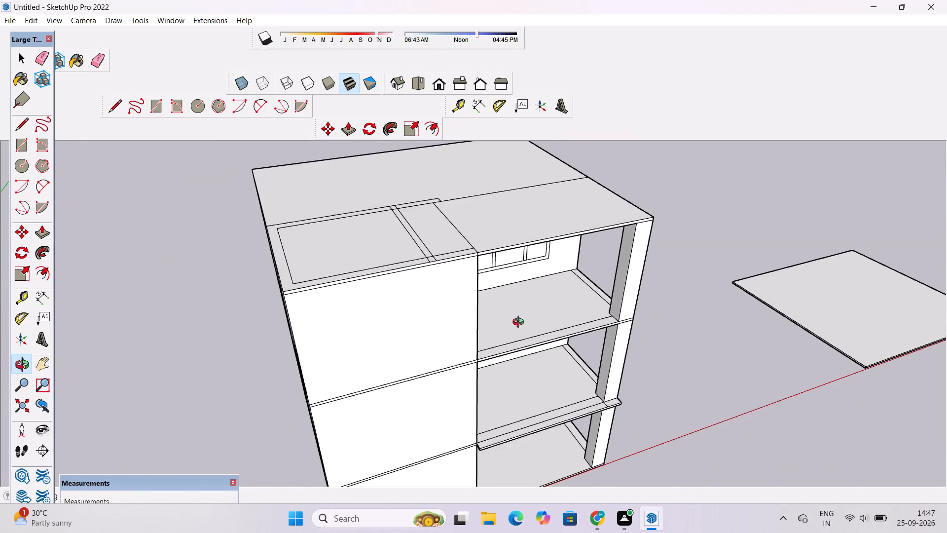
left_click_drag(529, 332, 487, 215)
left_click_drag(479, 202, 466, 288)
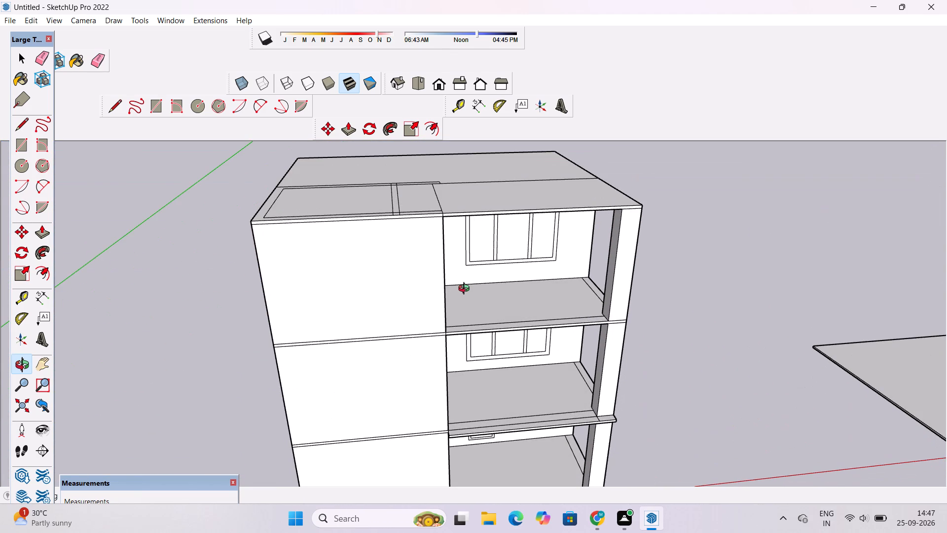
scroll(466, 290, "down", 4)
left_click_drag(465, 286, 468, 364)
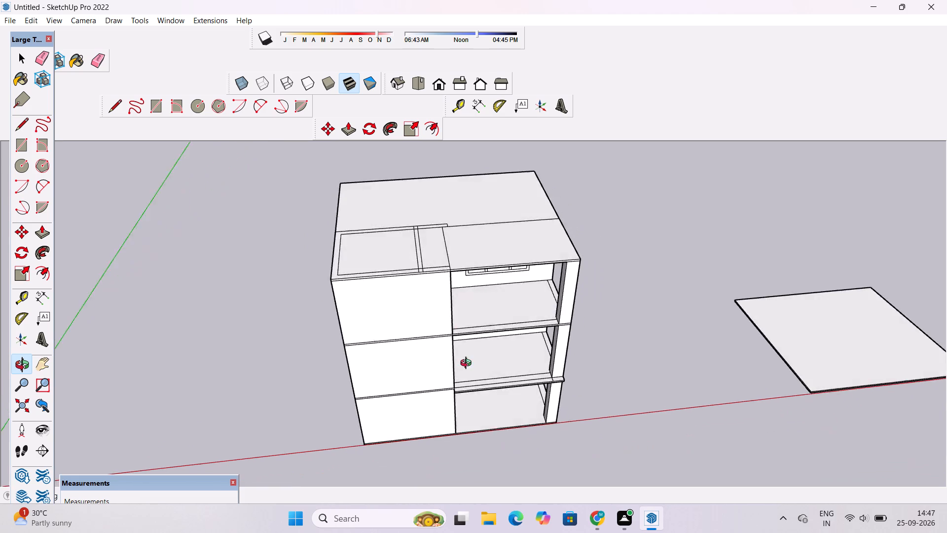
left_click_drag(468, 364, 505, 428)
scroll(480, 350, "up", 4)
scroll(479, 348, "down", 3)
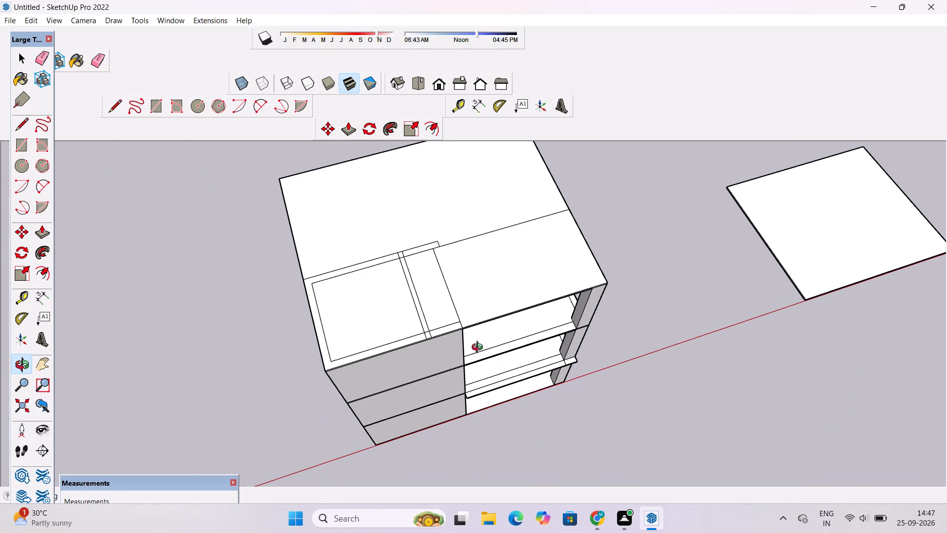
scroll(478, 346, "up", 1)
scroll(478, 346, "down", 2)
scroll(478, 346, "up", 1)
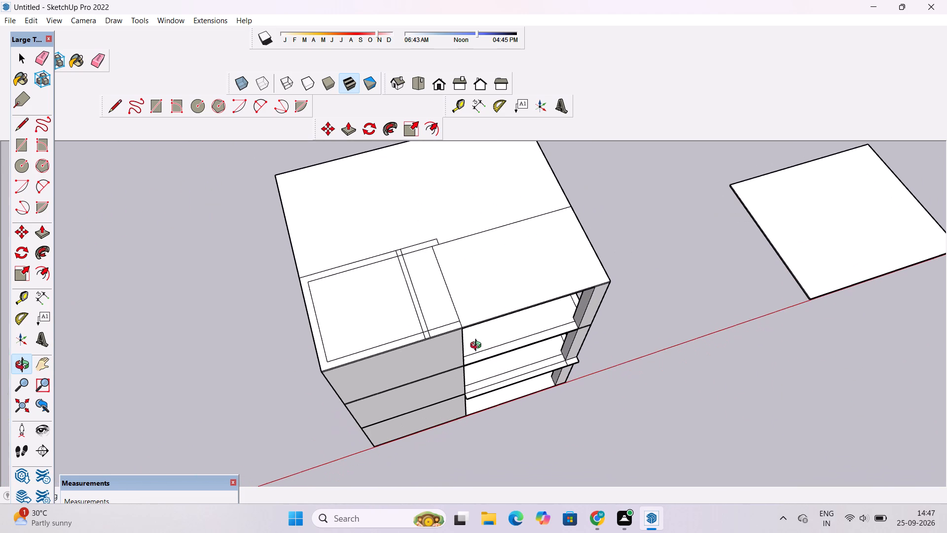
scroll(478, 346, "down", 1)
scroll(478, 346, "up", 2)
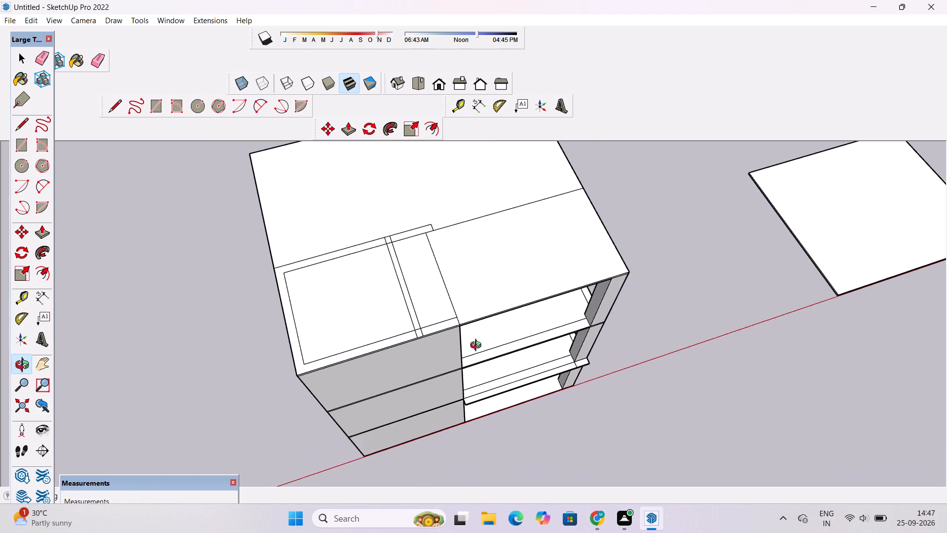
scroll(478, 346, "up", 1)
scroll(478, 346, "down", 3)
left_click_drag(478, 345, 475, 326)
left_click_drag(456, 333, 455, 331)
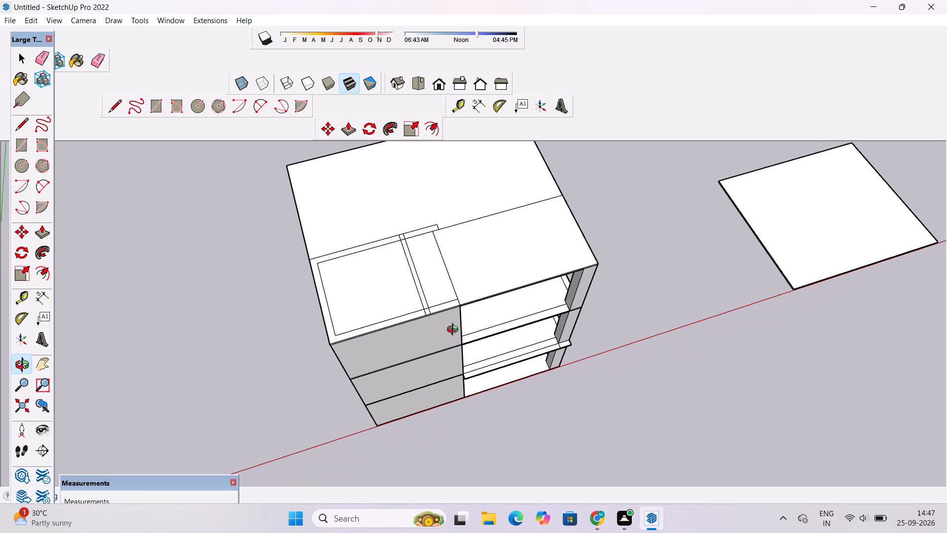
left_click_drag(455, 331, 453, 300)
left_click_drag(473, 292, 481, 340, "shift")
scroll(483, 342, "up", 1)
left_click_drag(486, 344, 456, 273)
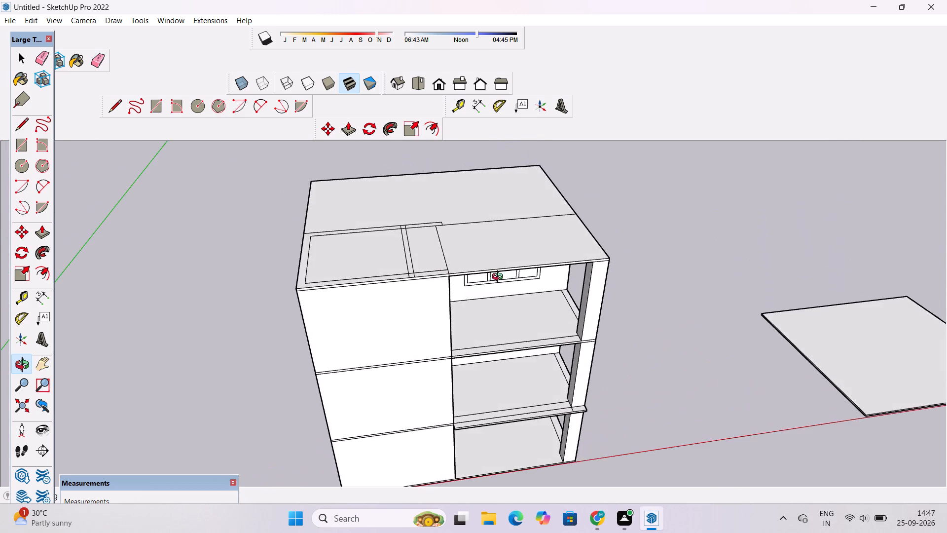
scroll(500, 278, "up", 3)
left_click_drag(495, 278, 450, 382, "shift")
left_click_drag(495, 393, 477, 310)
left_click_drag(388, 357, 400, 358, "shift")
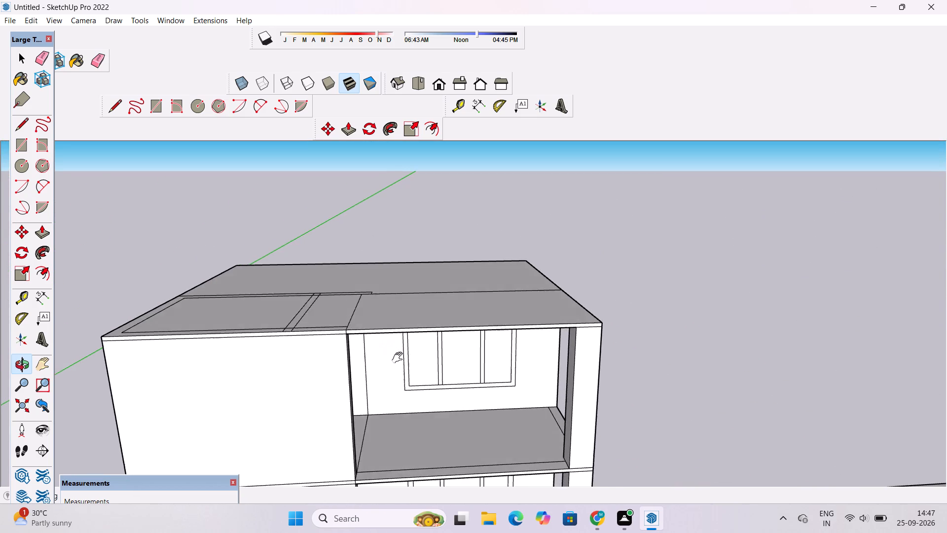
left_click_drag(400, 358, 438, 358, "shift")
scroll(444, 345, "down", 2)
left_click_drag(444, 345, 559, 379)
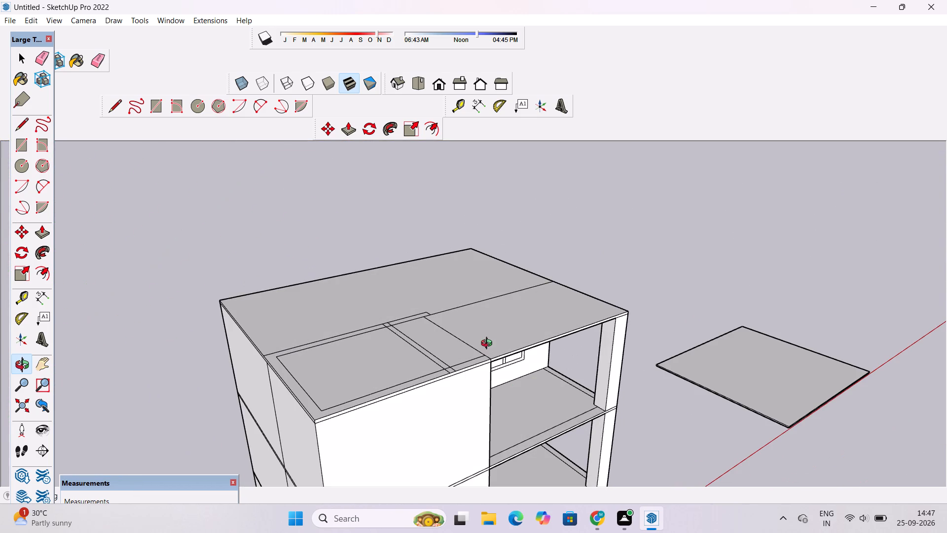
left_click_drag(487, 344, 468, 304, "shift")
left_click_drag(468, 303, 473, 325)
scroll(474, 325, "up", 5)
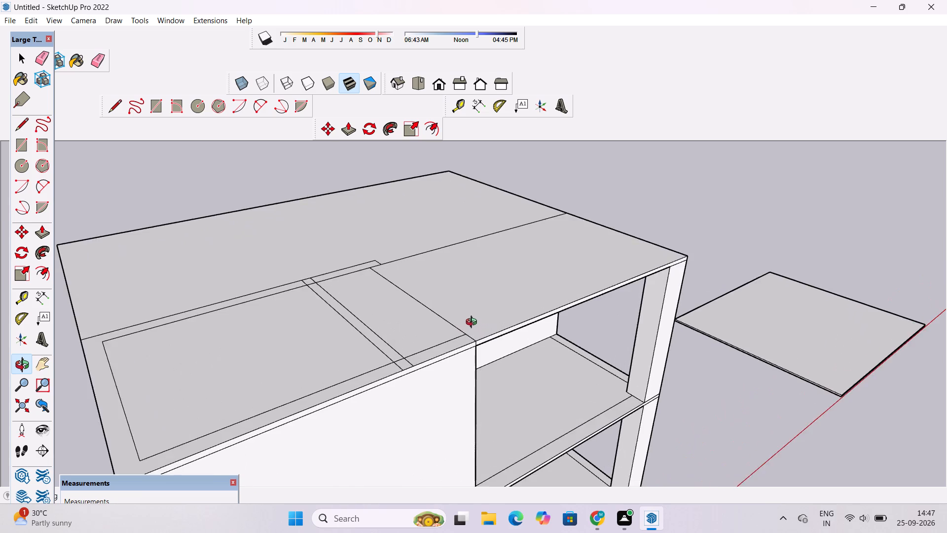
Review the whole three-storey front facade from farther away, including the blank wall beside the open bays.
scroll(472, 319, "down", 5)
left_click_drag(378, 352, 318, 305)
scroll(312, 302, "down", 5)
left_click_drag(349, 343, 341, 320, "shift")
left_click_drag(409, 357, 392, 334)
scroll(370, 327, "down", 3)
left_click(367, 327, "shift")
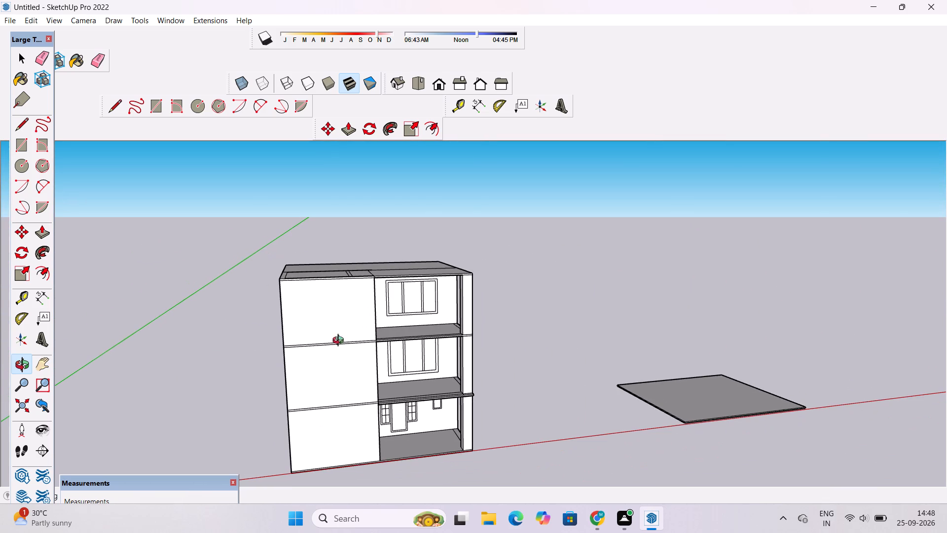
scroll(372, 351, "down", 2)
left_click_drag(372, 351, 390, 363, "shift")
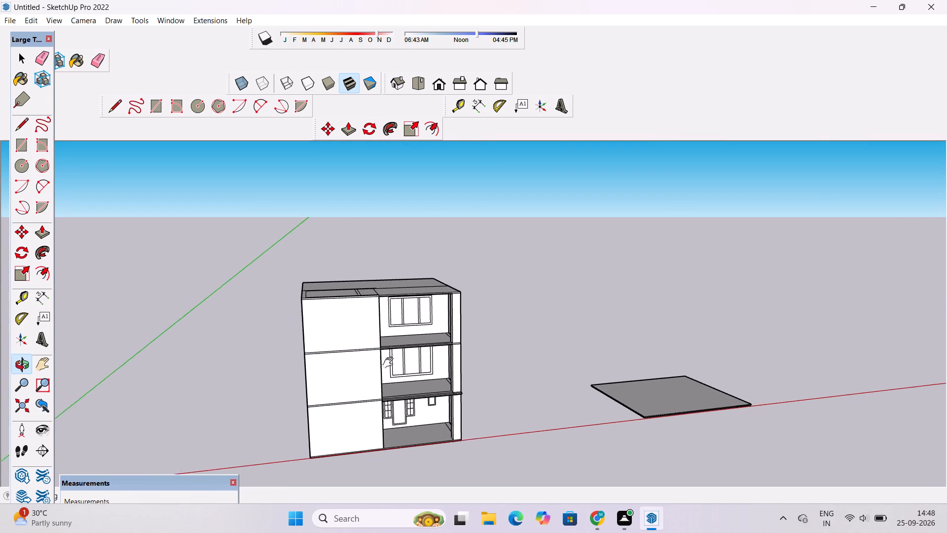
left_click_drag(390, 363, 406, 366, "shift")
left_click_drag(407, 362, 366, 361)
scroll(429, 343, "up", 6)
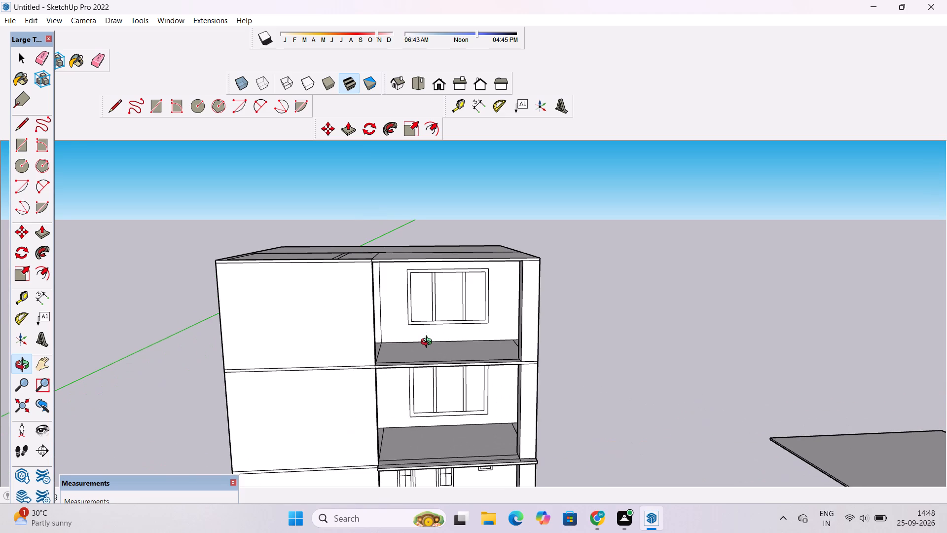
scroll(429, 343, "down", 1)
scroll(437, 340, "up", 2)
scroll(437, 340, "down", 3)
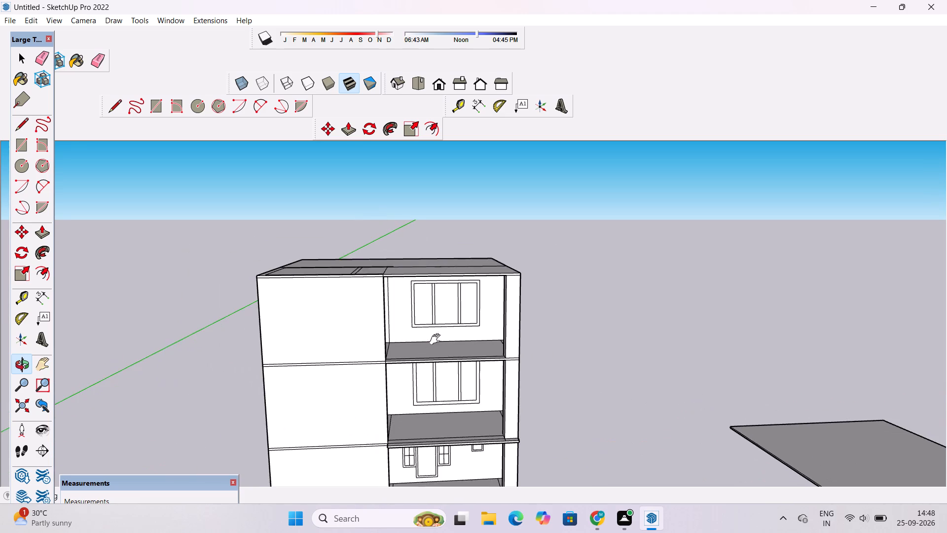
left_click_drag(437, 340, 427, 348, "shift")
scroll(427, 348, "down", 1)
left_click_drag(427, 348, 423, 354, "shift")
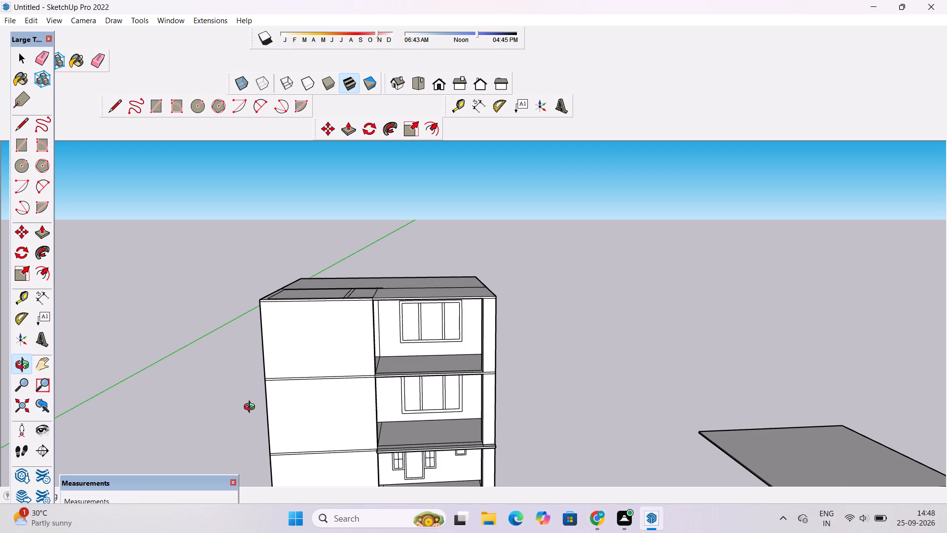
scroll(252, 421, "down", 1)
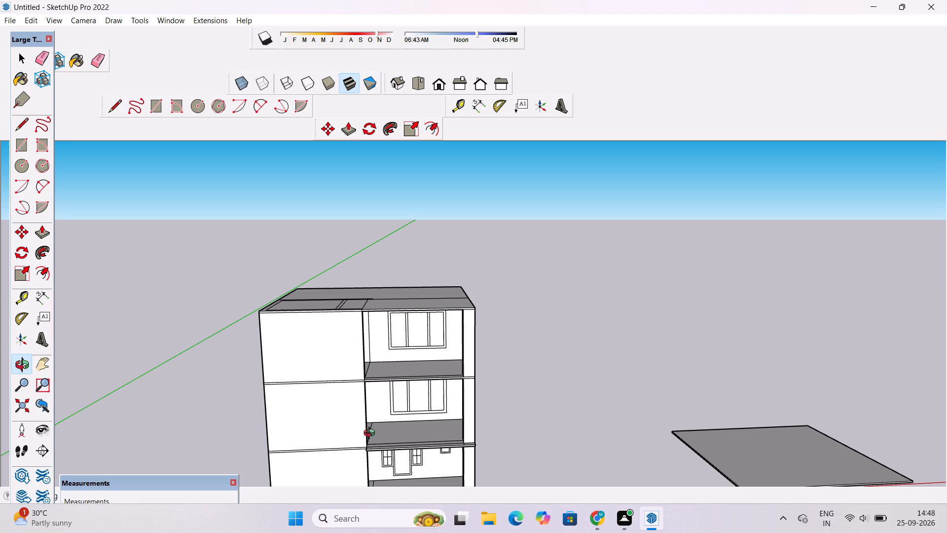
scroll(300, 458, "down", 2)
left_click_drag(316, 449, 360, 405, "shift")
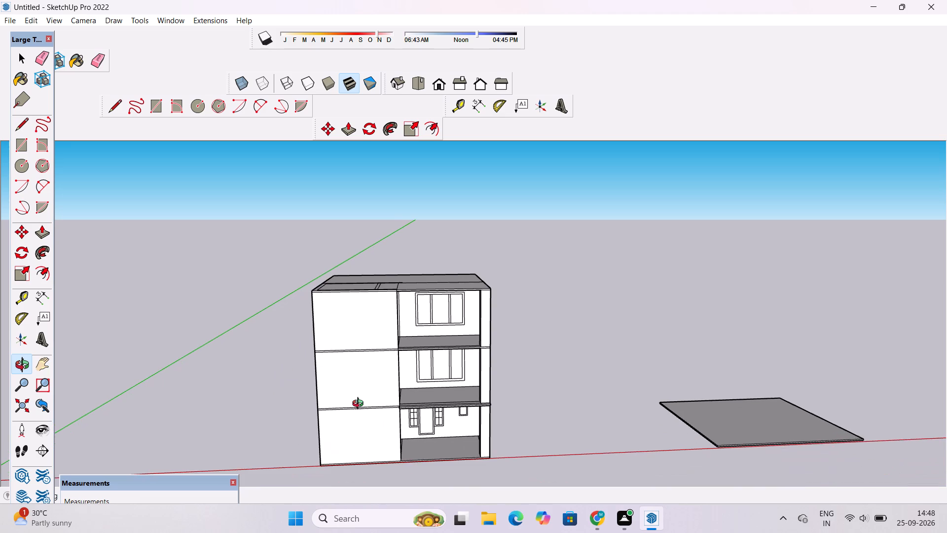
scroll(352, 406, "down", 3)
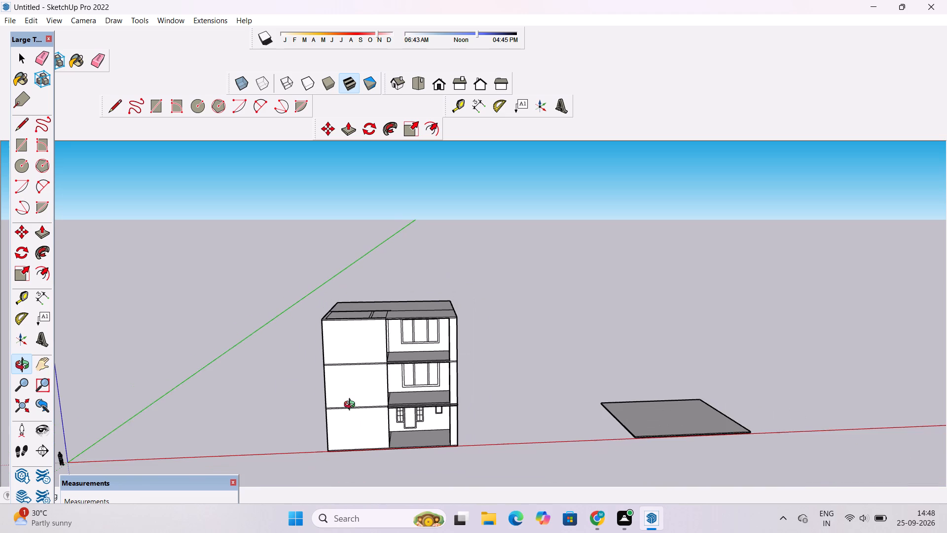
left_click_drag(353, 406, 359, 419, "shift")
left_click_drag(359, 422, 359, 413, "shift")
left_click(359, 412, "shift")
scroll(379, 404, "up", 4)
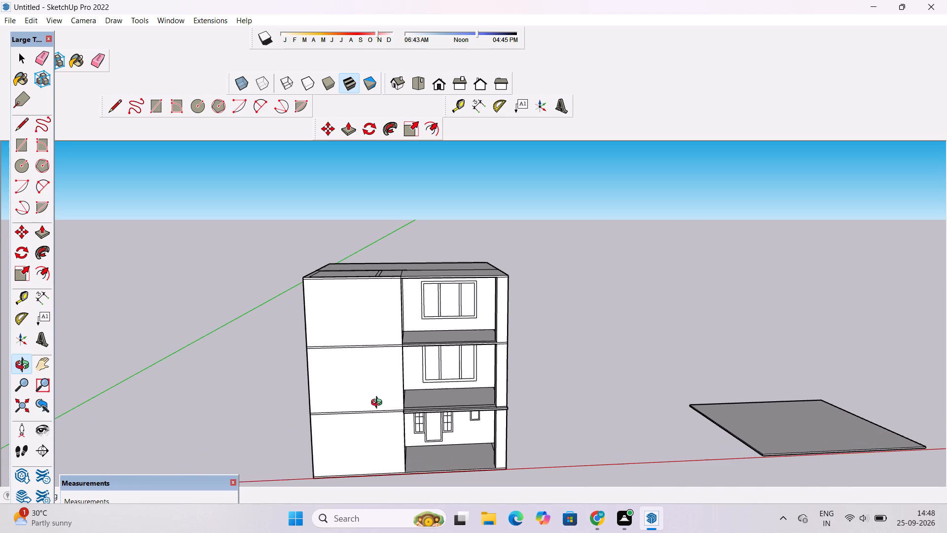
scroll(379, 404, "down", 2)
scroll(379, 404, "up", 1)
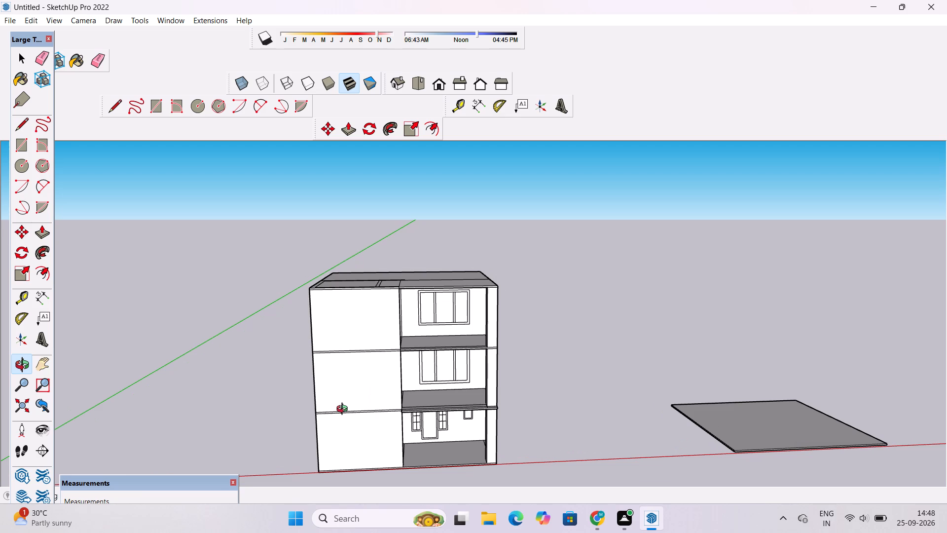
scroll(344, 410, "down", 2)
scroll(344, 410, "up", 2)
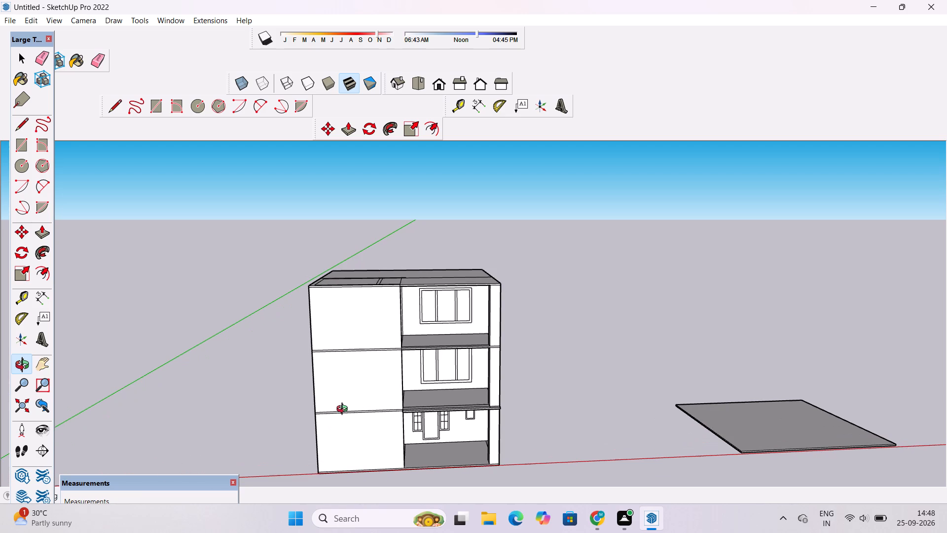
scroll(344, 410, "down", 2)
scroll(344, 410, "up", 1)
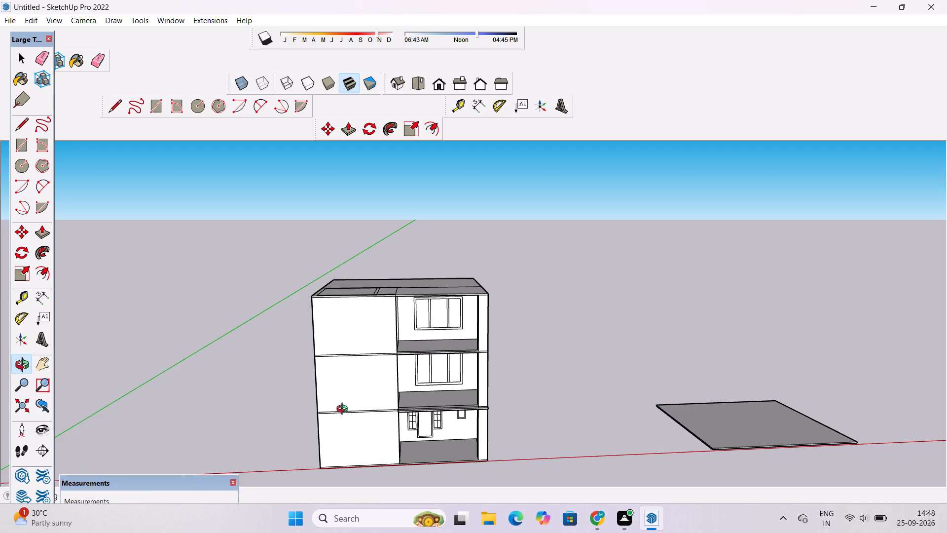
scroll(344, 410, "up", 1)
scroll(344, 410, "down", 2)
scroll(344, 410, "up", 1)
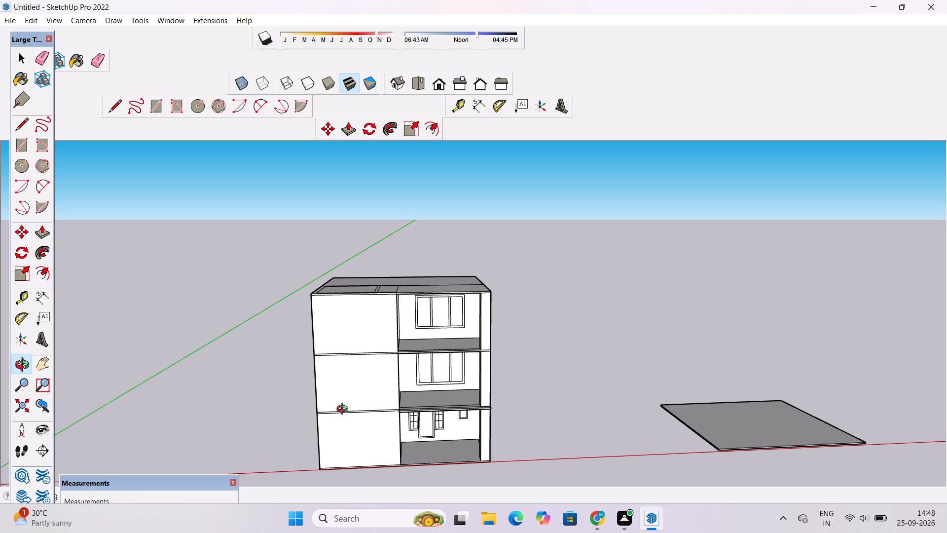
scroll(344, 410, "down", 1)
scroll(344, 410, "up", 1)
Examine the blank front wall, the roof edge and the upper-storey window bays from several angles.
left_click_drag(340, 411, 435, 403, "shift")
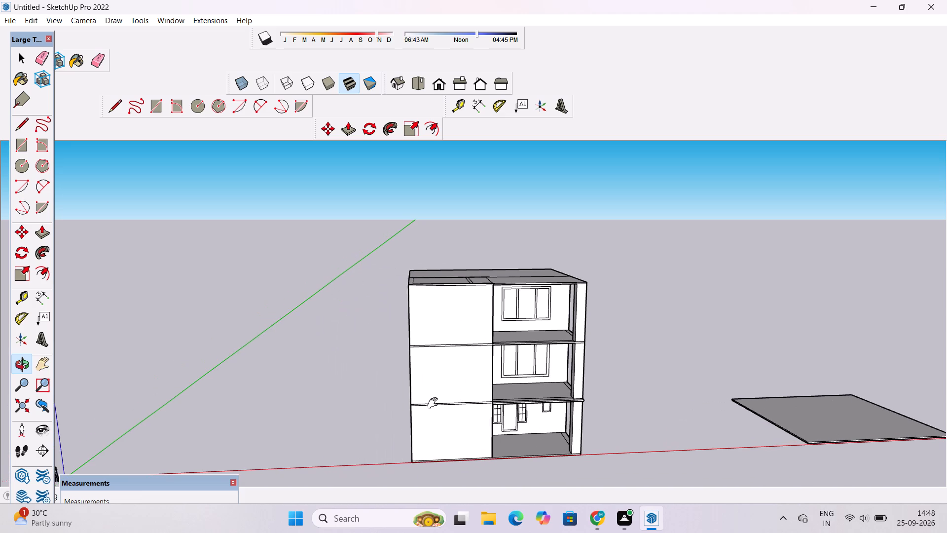
left_click_drag(451, 390, 437, 389, "shift")
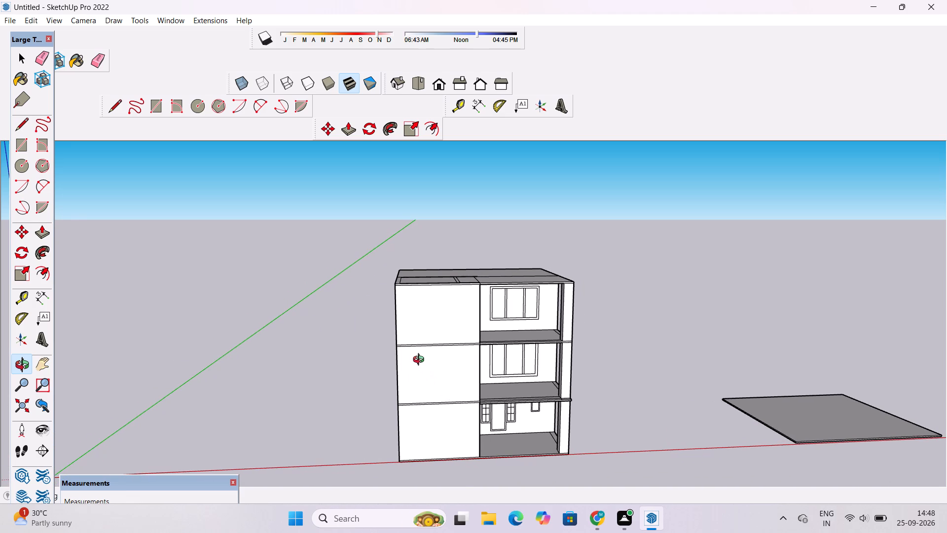
scroll(421, 361, "up", 2)
left_click_drag(414, 360, 417, 380)
scroll(433, 362, "up", 3)
left_click_drag(432, 362, 402, 368, "shift")
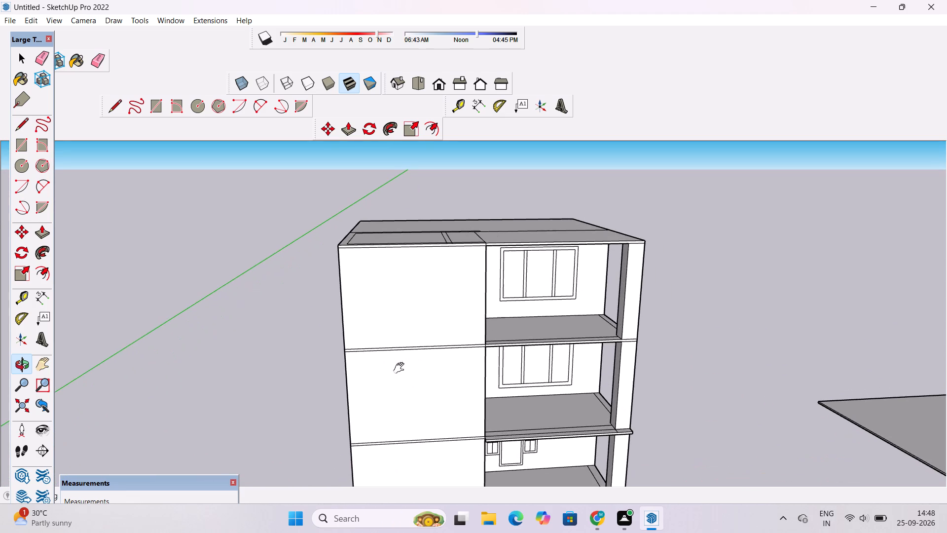
left_click_drag(376, 390, 427, 390)
scroll(431, 375, "up", 2)
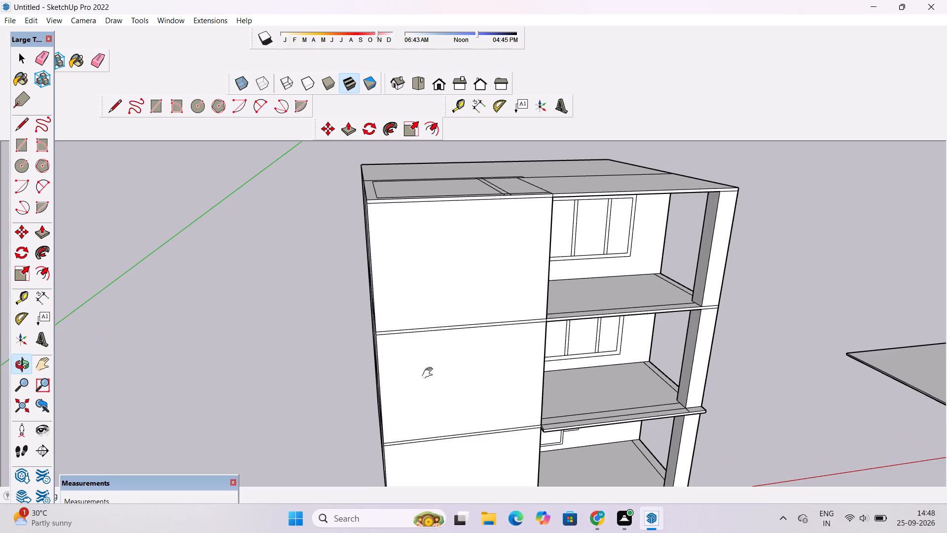
left_click_drag(430, 373, 425, 398, "shift")
scroll(423, 397, "up", 3)
scroll(423, 397, "down", 3)
left_click_drag(448, 367, 372, 370, "shift")
scroll(371, 370, "down", 6)
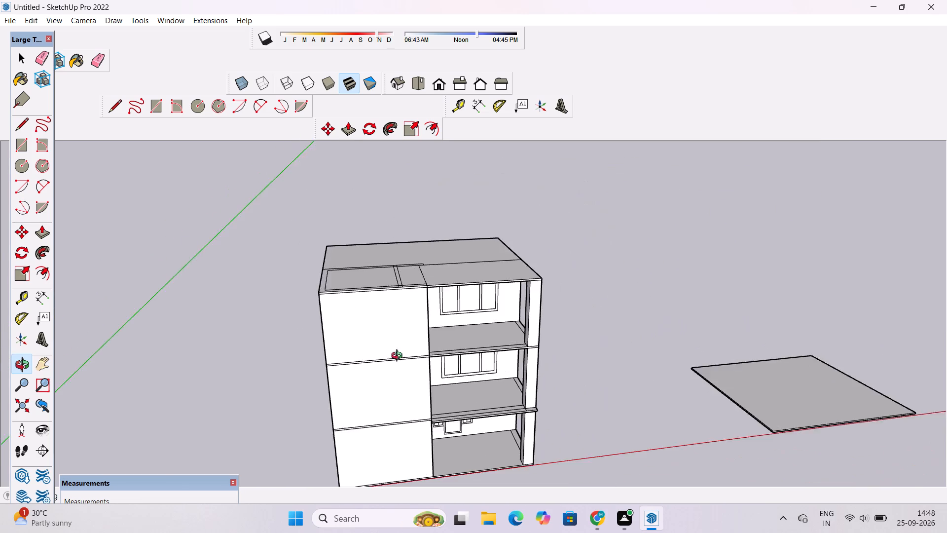
scroll(399, 357, "down", 4)
left_click_drag(435, 363, 400, 334)
scroll(401, 321, "up", 4)
left_click_drag(401, 321, 357, 331, "shift")
scroll(368, 327, "up", 4)
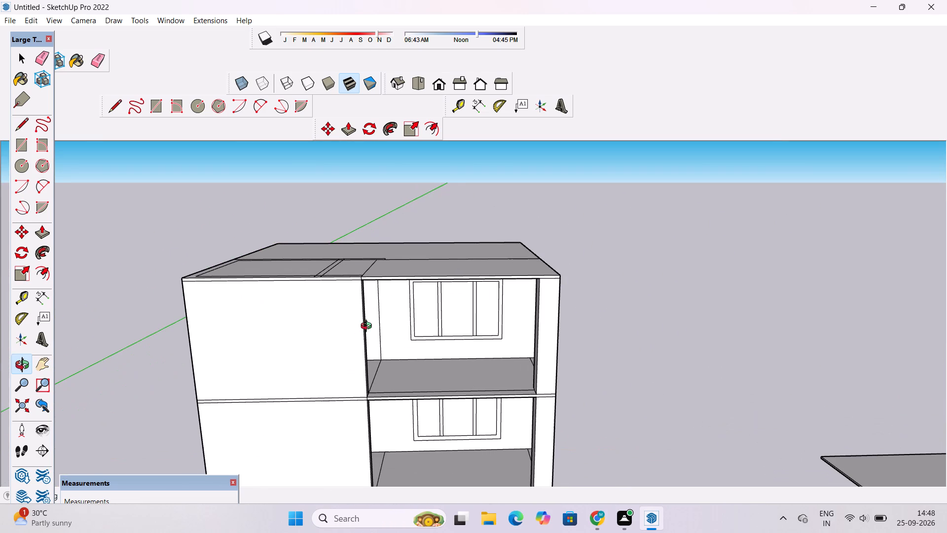
scroll(368, 327, "down", 3)
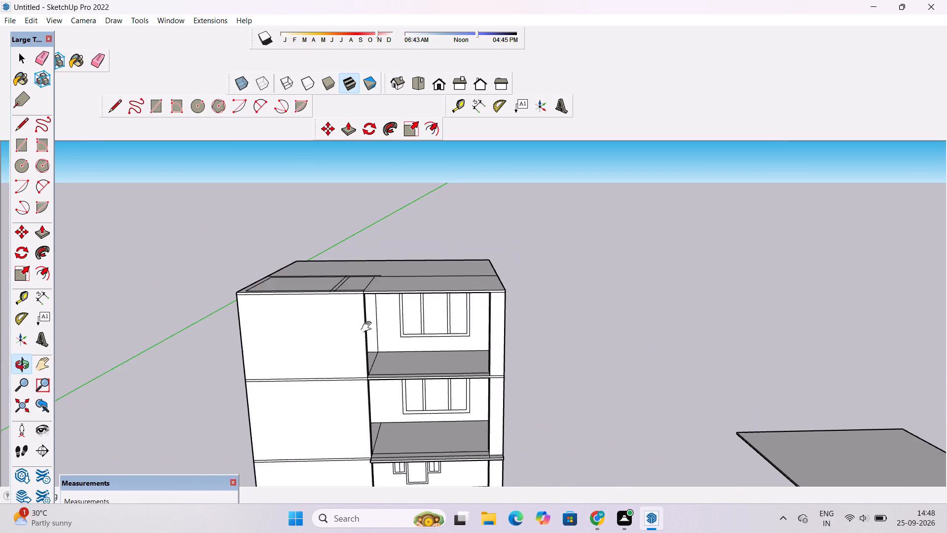
Examine the building from the front, the blank side and the open corner bays.
left_click_drag(368, 327, 384, 348, "shift")
left_click_drag(399, 415, 413, 308)
scroll(413, 308, "down", 4)
left_click_drag(340, 340, 551, 320)
left_click_drag(557, 314, 530, 309)
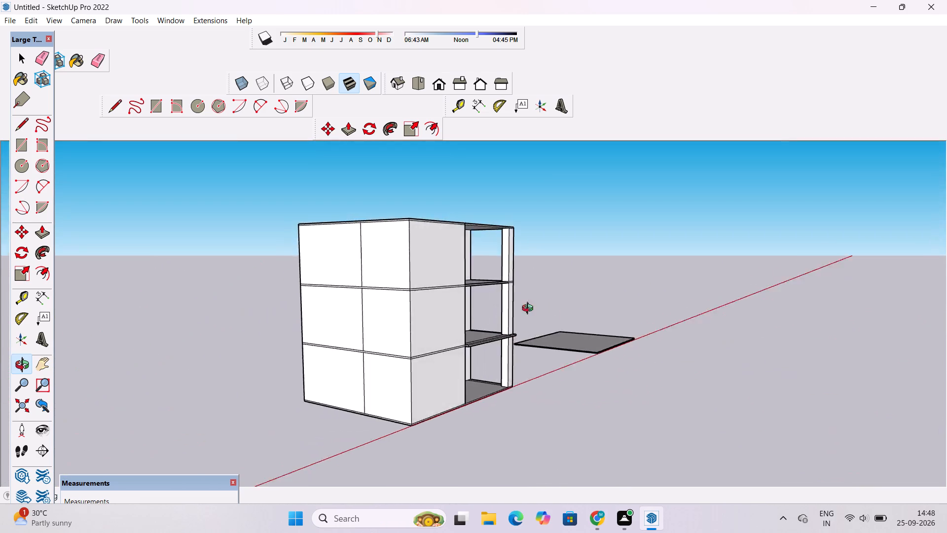
left_click_drag(530, 309, 396, 338)
scroll(497, 302, "up", 3)
left_click_drag(497, 302, 370, 335, "shift")
scroll(375, 362, "up", 3)
left_click_drag(342, 373, 461, 348)
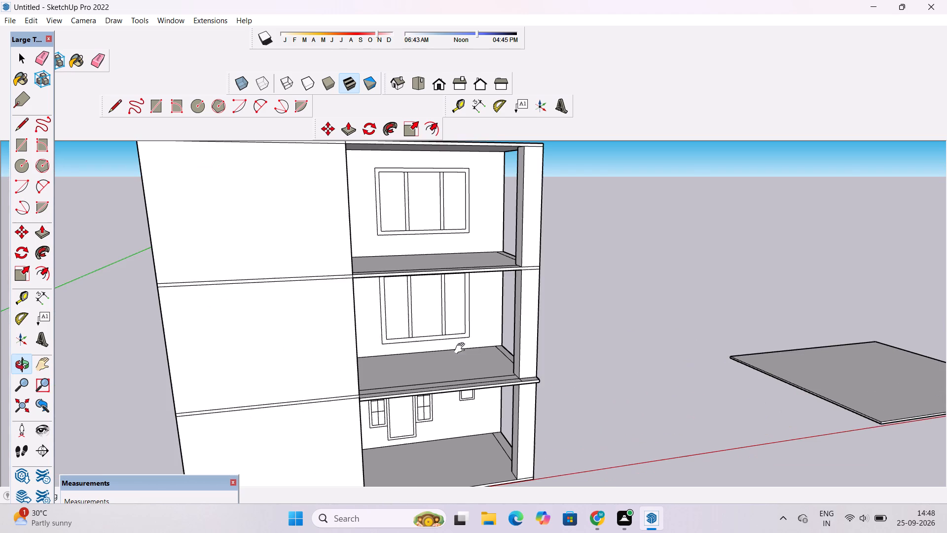
Push/Pull the floor edge strip in the middle storey's side opening up 8' as a parapet between column and wall.
left_click_drag(464, 355, 156, 448)
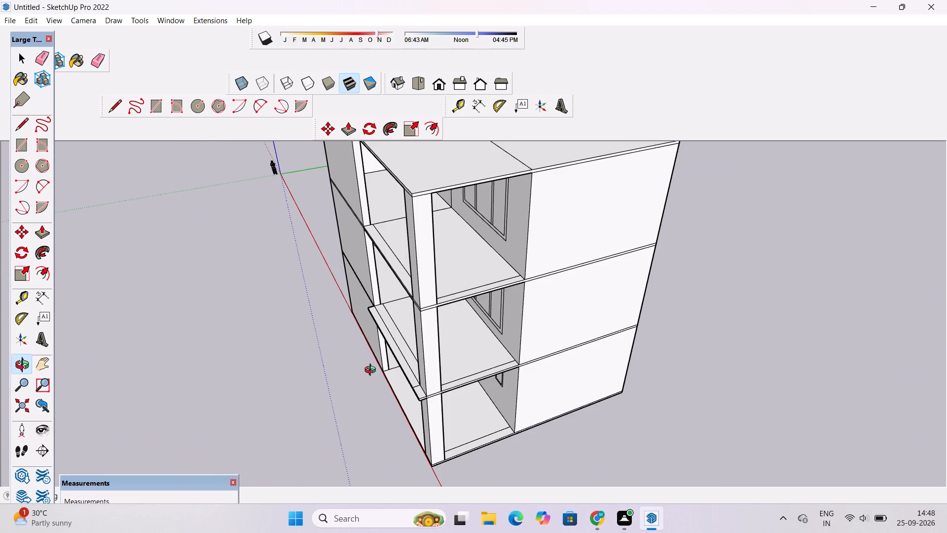
scroll(372, 371, "up", 1)
left_click_drag(373, 371, 398, 403, "shift")
left_click_drag(526, 416, 516, 355, "shift")
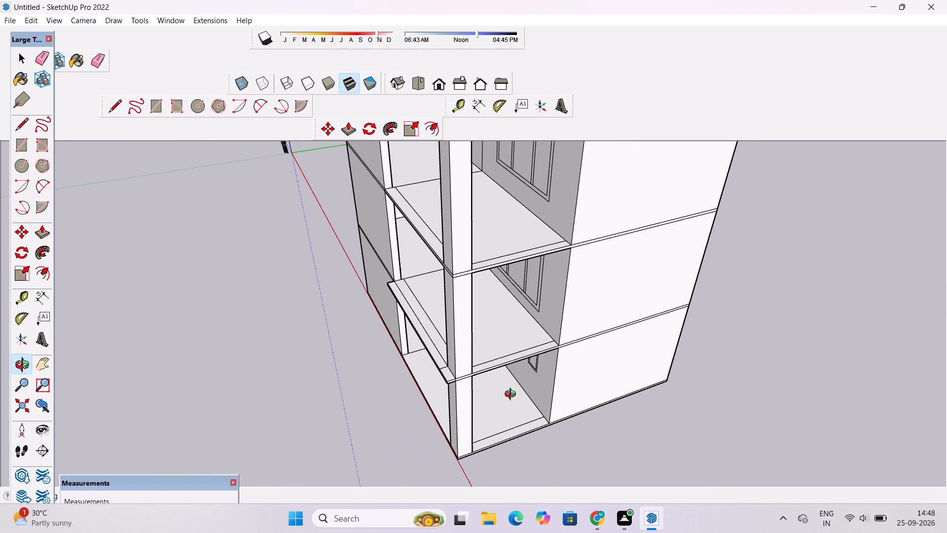
left_click_drag(494, 401, 510, 399, "shift")
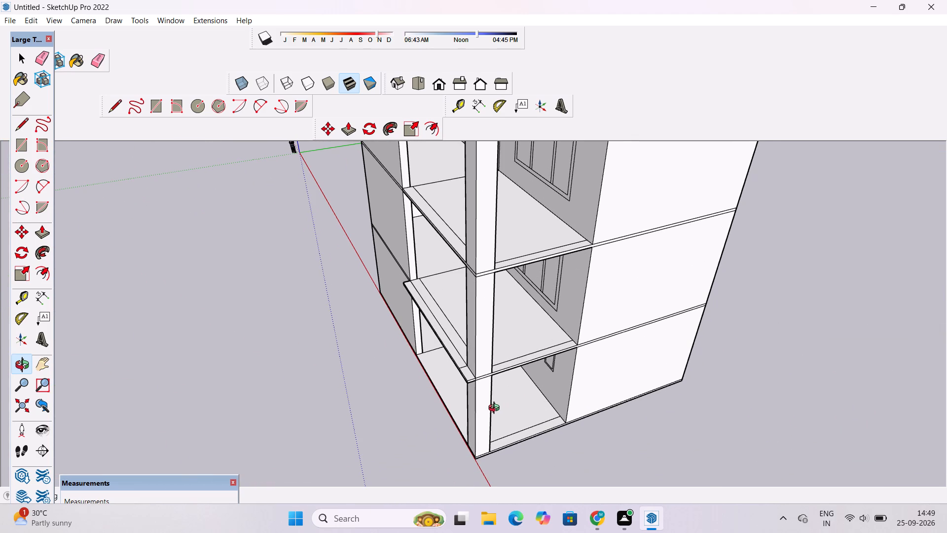
left_click_drag(497, 406, 505, 419, "shift")
left_click_drag(507, 414, 507, 397)
left_click_drag(507, 388, 503, 395, "shift")
scroll(503, 395, "up", 1)
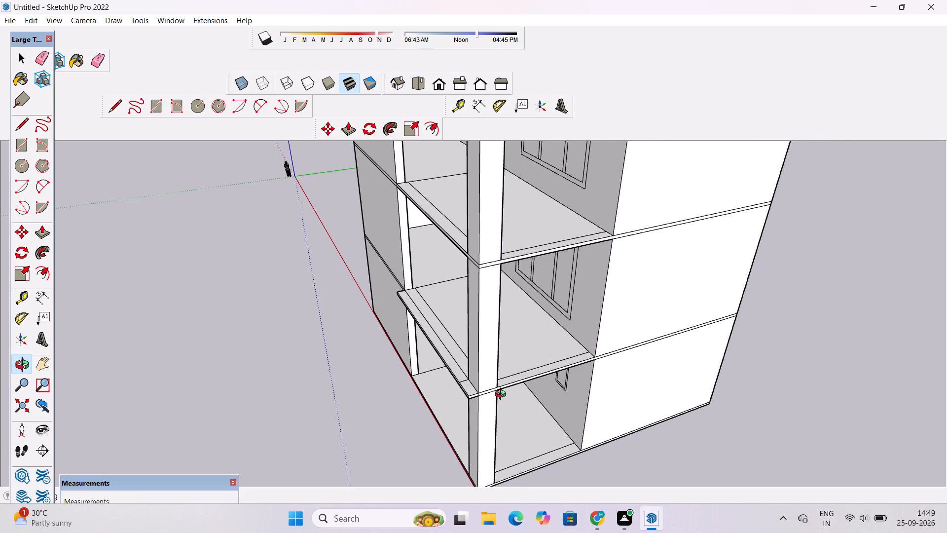
scroll(502, 394, "up", 5)
key("space")
key("p")
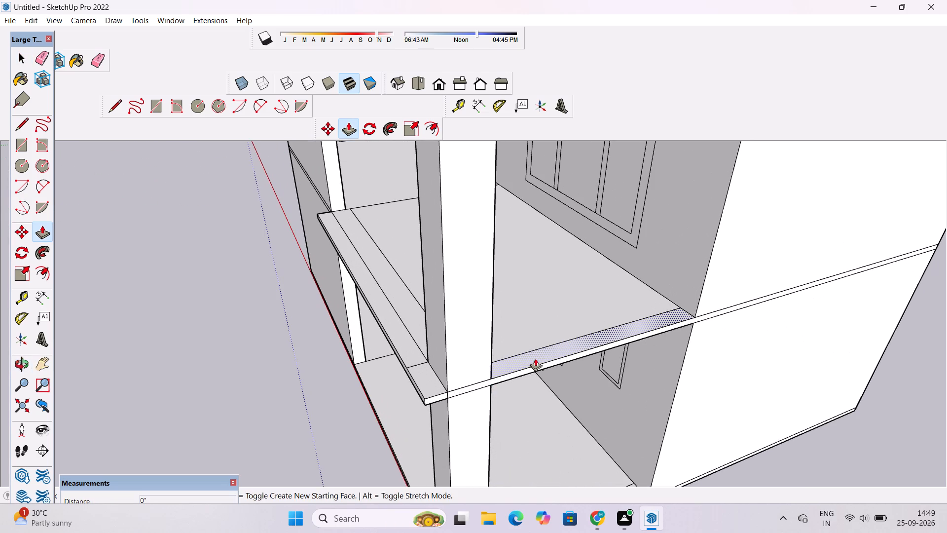
left_click(535, 358)
scroll(536, 349, "down", 2)
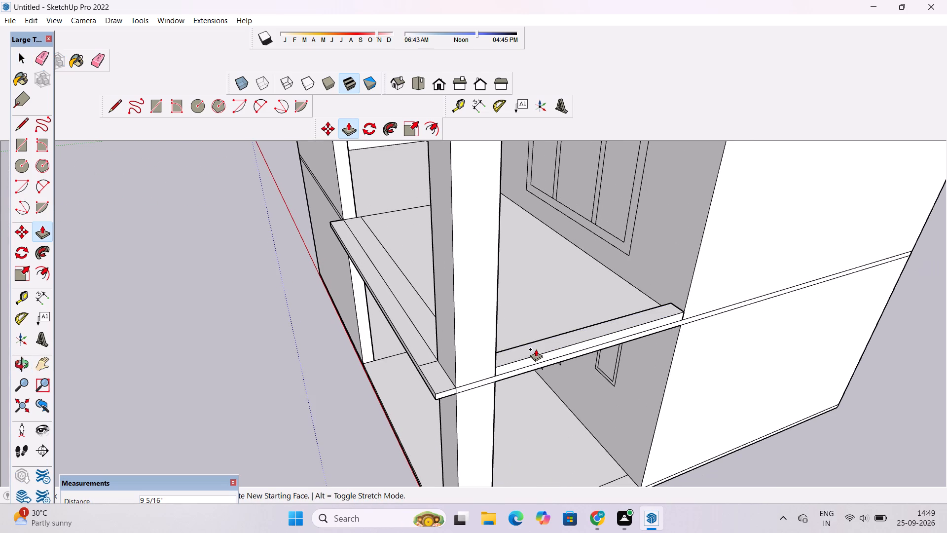
scroll(536, 349, "down", 8)
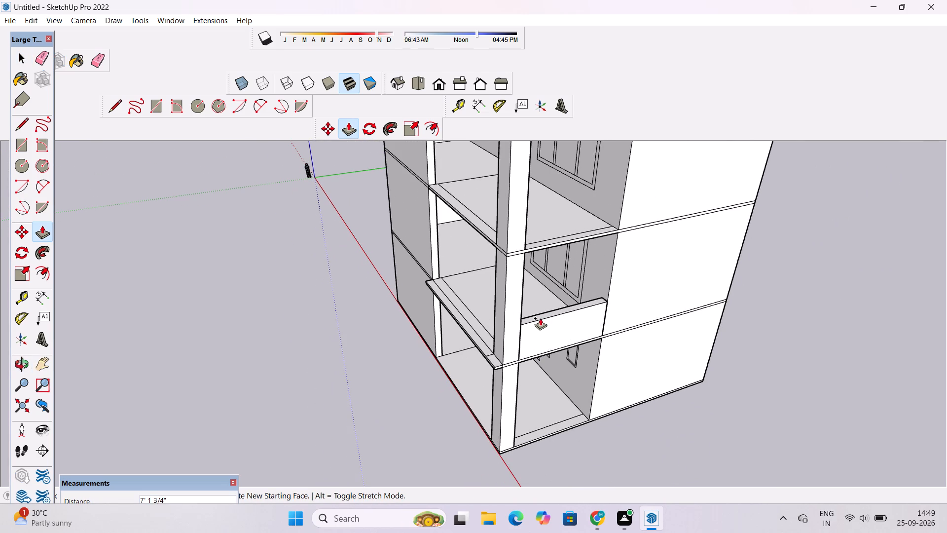
scroll(540, 318, "up", 1)
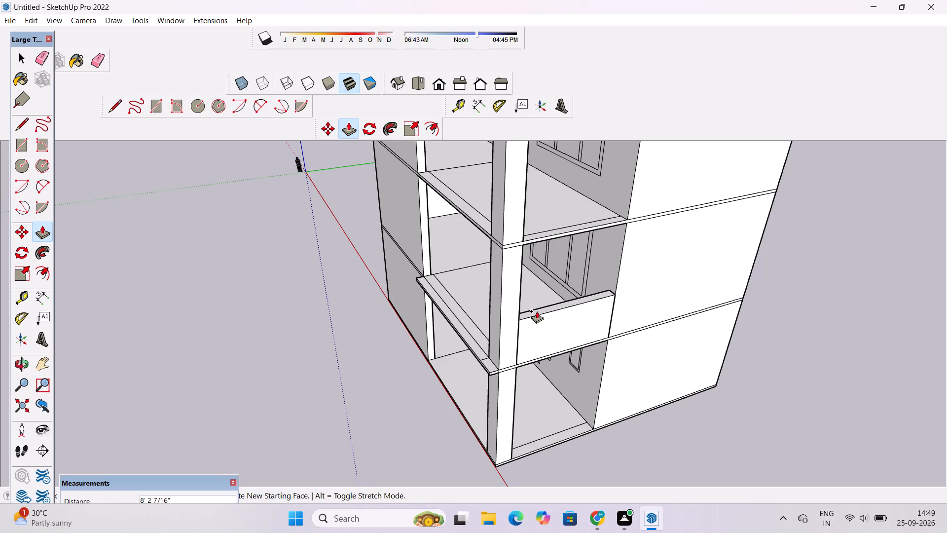
type("8'")
key("Return")
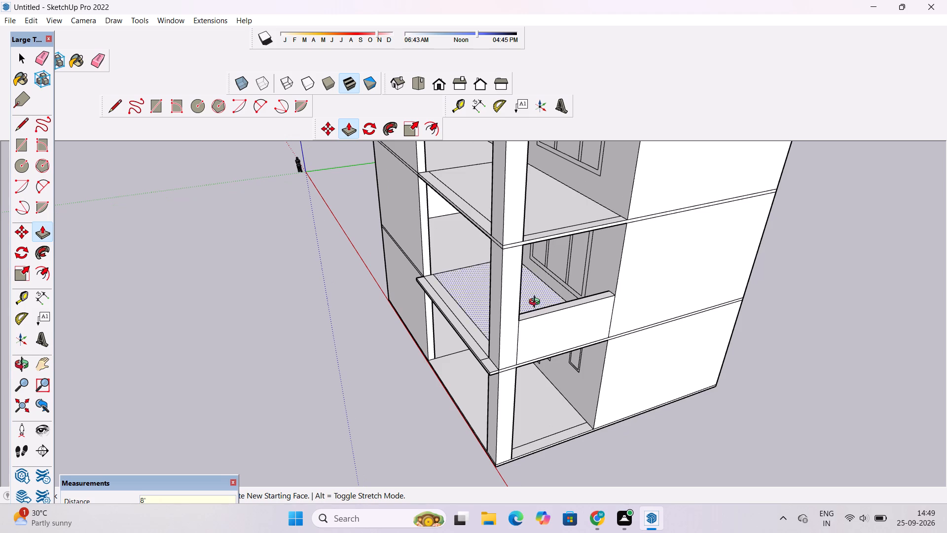
Push/Pull the matching floor edge strip in the top storey's side opening up 8' to form a parapet.
key("o")
scroll(537, 303, "down", 6)
left_click_drag(524, 374, 402, 257)
left_click_drag(438, 275, 591, 331)
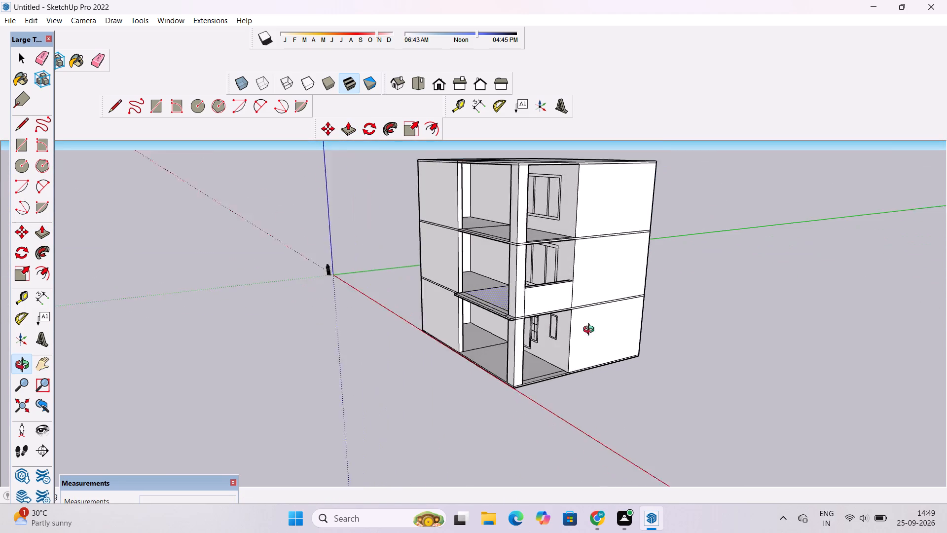
left_click_drag(591, 331, 603, 330)
scroll(538, 292, "up", 4)
left_click_drag(539, 287, 475, 352, "shift")
left_click_drag(513, 300, 499, 358)
scroll(487, 305, "up", 3)
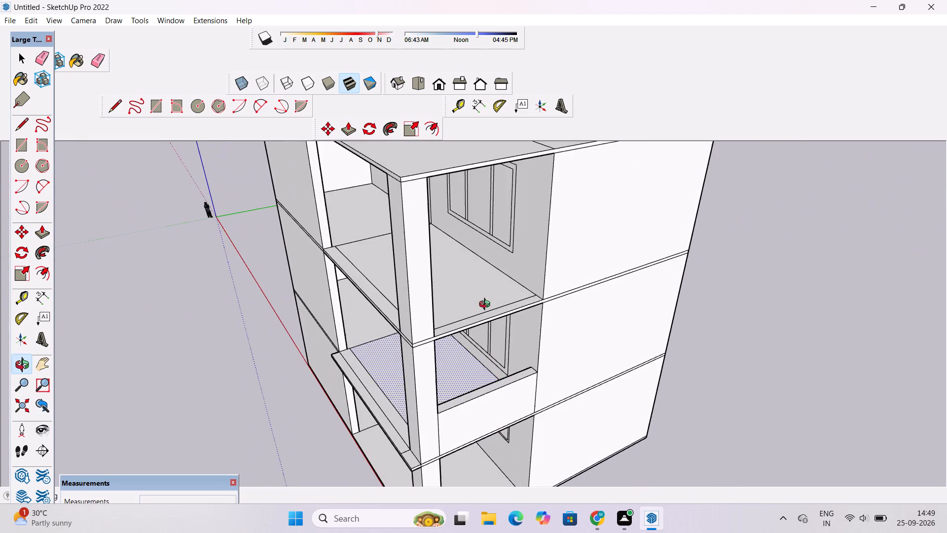
left_click_drag(486, 342, 488, 356)
left_click_drag(488, 354, 488, 337, "shift")
left_click_drag(486, 340, 486, 352, "shift")
scroll(484, 324, "up", 3)
left_click_drag(473, 342, 473, 353)
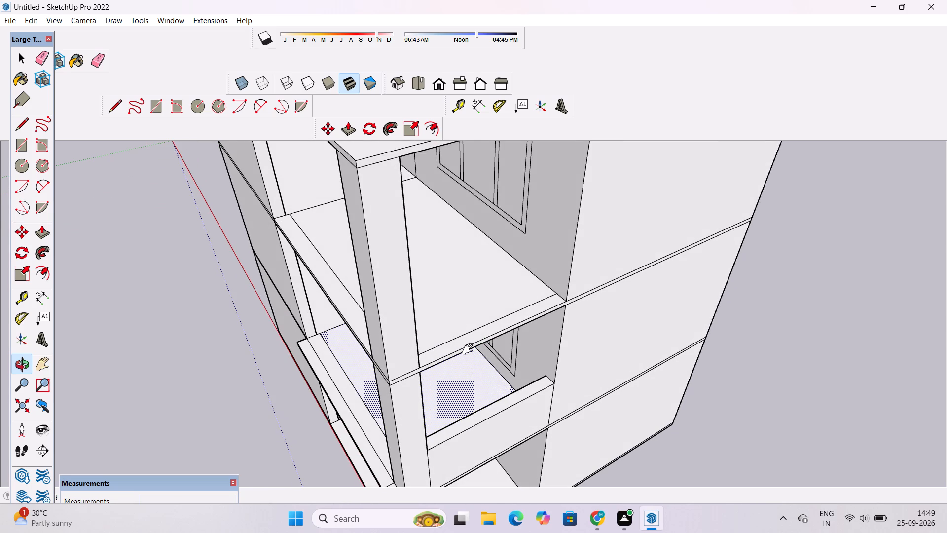
key("space")
left_click(469, 338)
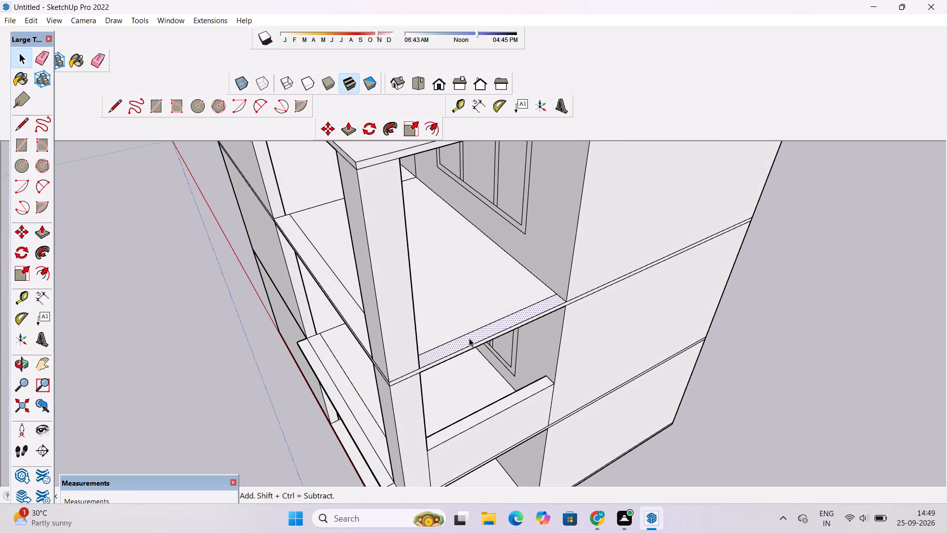
key("p")
left_click(469, 338)
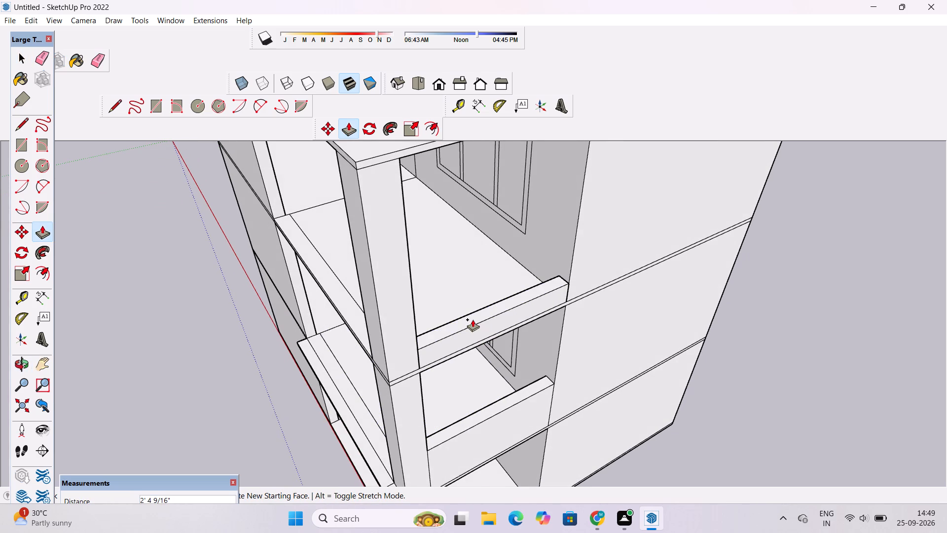
scroll(473, 319, "up", 1)
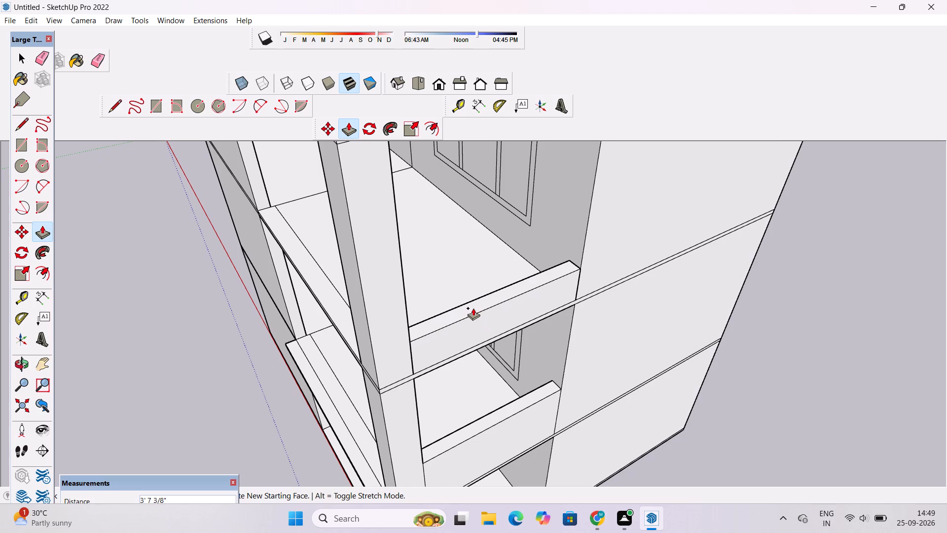
type("8'")
key("Return")
Push/Pull the front edge of the top storey's floor slab outward 1' 6", matching the projecting slab below.
key("o")
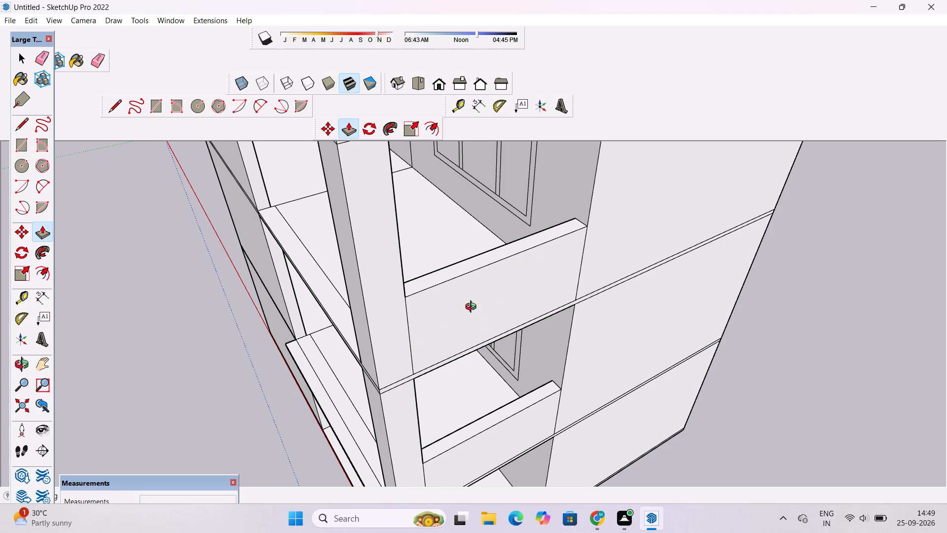
scroll(473, 308, "down", 6)
left_click_drag(457, 376, 533, 289)
left_click(534, 289)
scroll(484, 313, "down", 1)
left_click_drag(590, 286, 457, 266)
left_click_drag(432, 284, 432, 291)
left_click_drag(406, 312, 626, 316)
left_click_drag(454, 340, 455, 340)
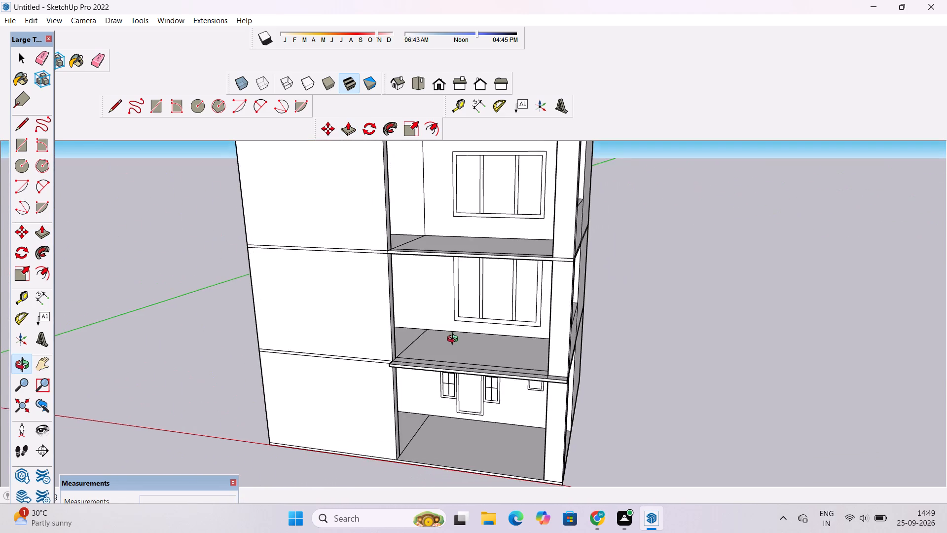
left_click_drag(455, 340, 575, 430)
scroll(499, 266, "up", 3)
left_click_drag(513, 318, 485, 292, "shift")
left_click(484, 292, "shift")
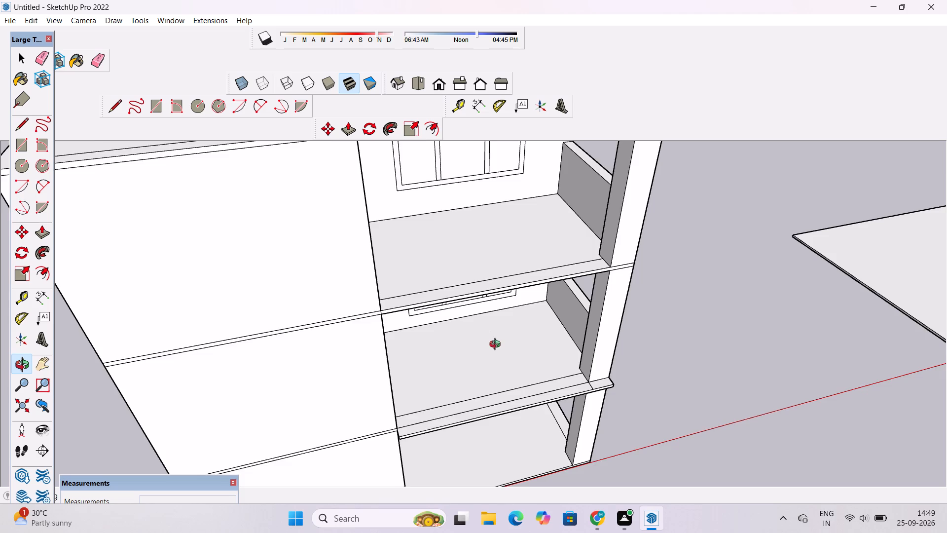
left_click_drag(497, 345, 492, 316)
left_click_drag(461, 321, 511, 345)
left_click_drag(520, 303, 400, 309, "shift")
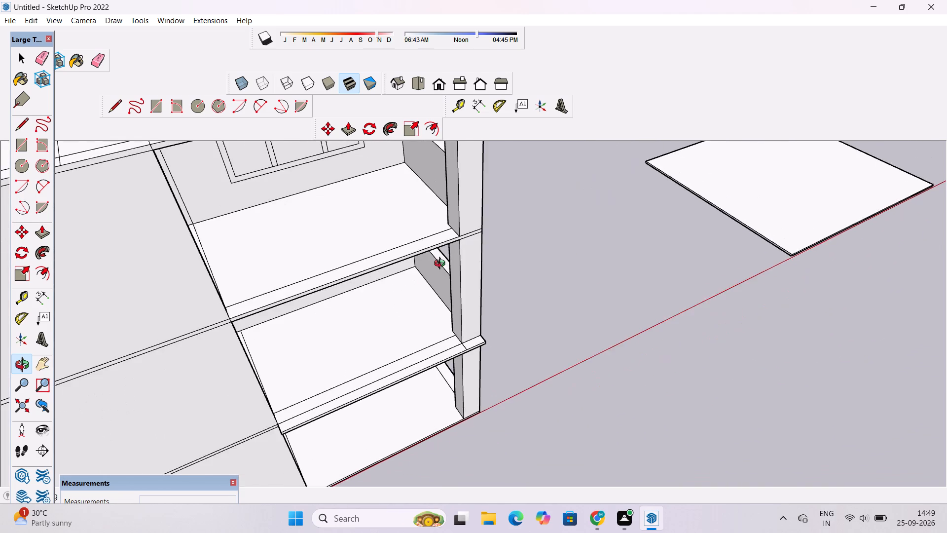
scroll(442, 265, "up", 3)
left_click_drag(442, 278, 433, 260)
left_click_drag(432, 258, 469, 282)
scroll(488, 278, "down", 2)
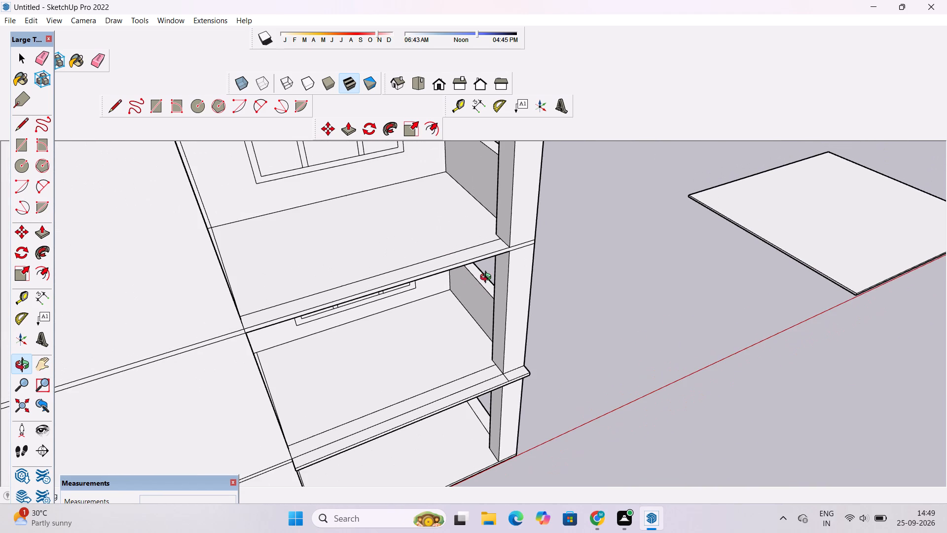
left_click_drag(477, 307, 496, 299)
left_click_drag(496, 299, 507, 282, "shift")
scroll(480, 252, "up", 2)
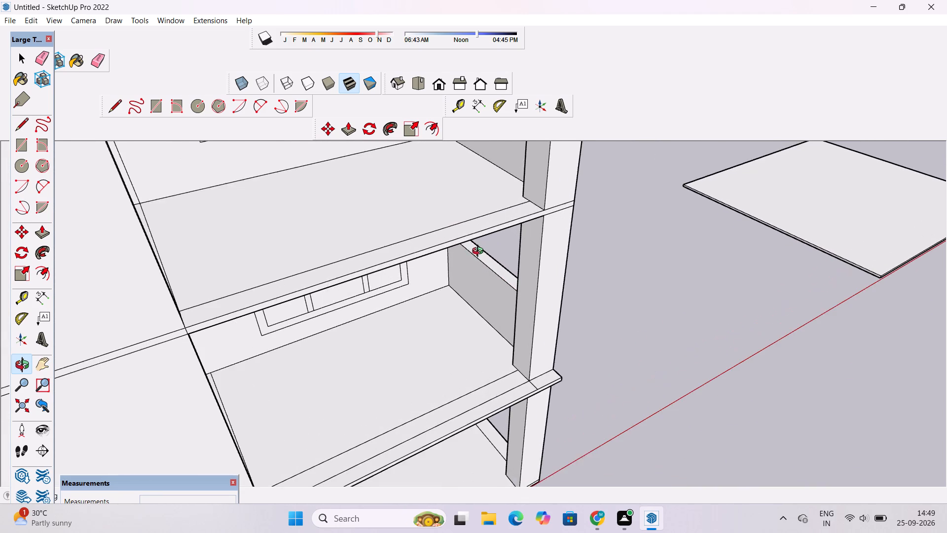
left_click_drag(477, 256, 473, 237, "shift")
key("p")
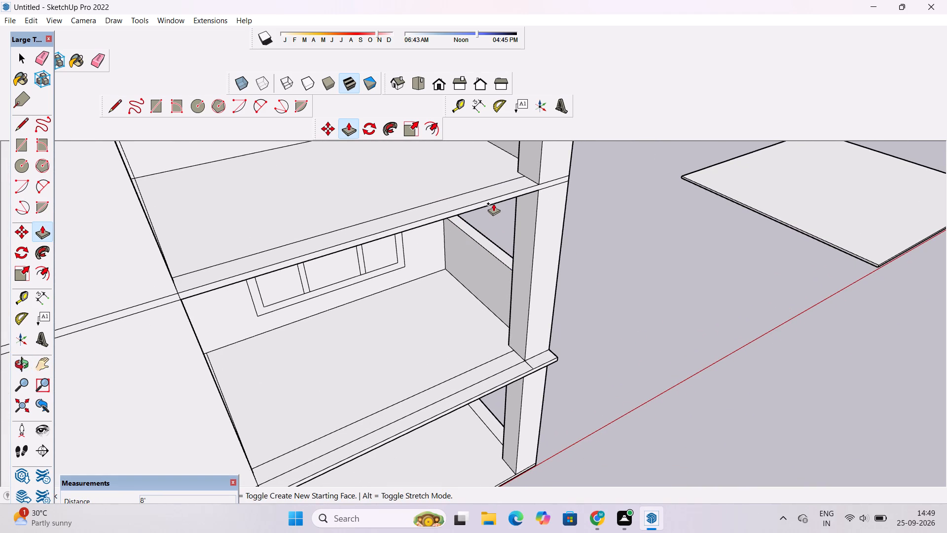
left_click(493, 203)
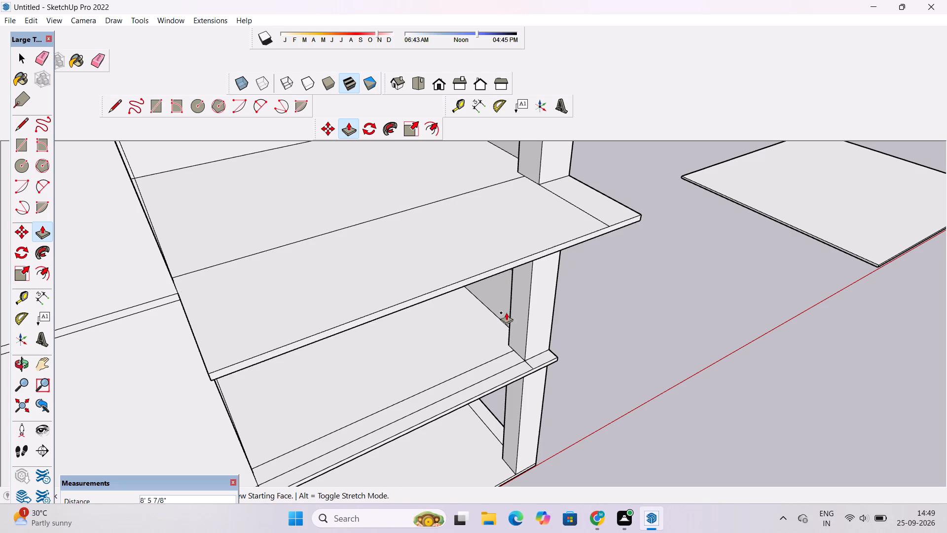
left_click(482, 395)
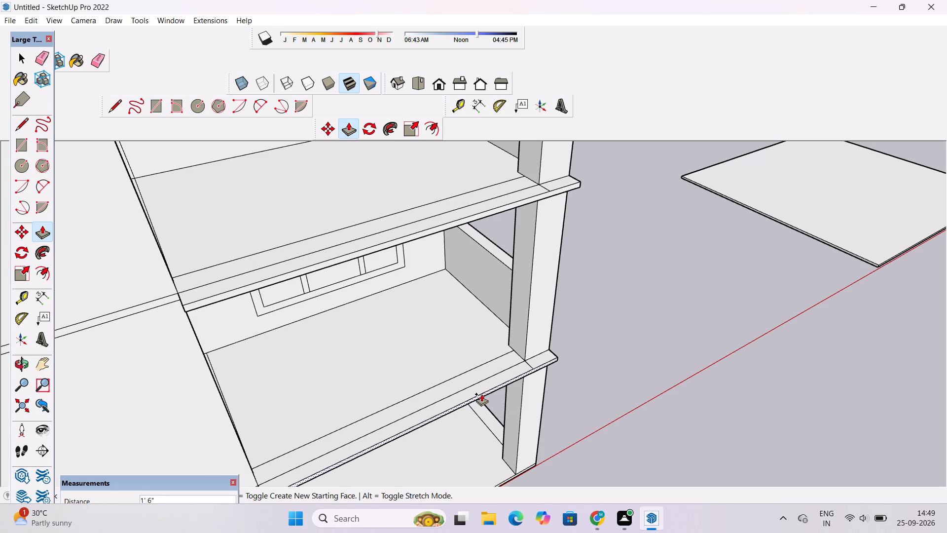
Examine the projecting front slab edges and their edge strips on the two upper storeys from above.
key("o")
scroll(476, 388, "down", 4)
left_click_drag(421, 386, 516, 429)
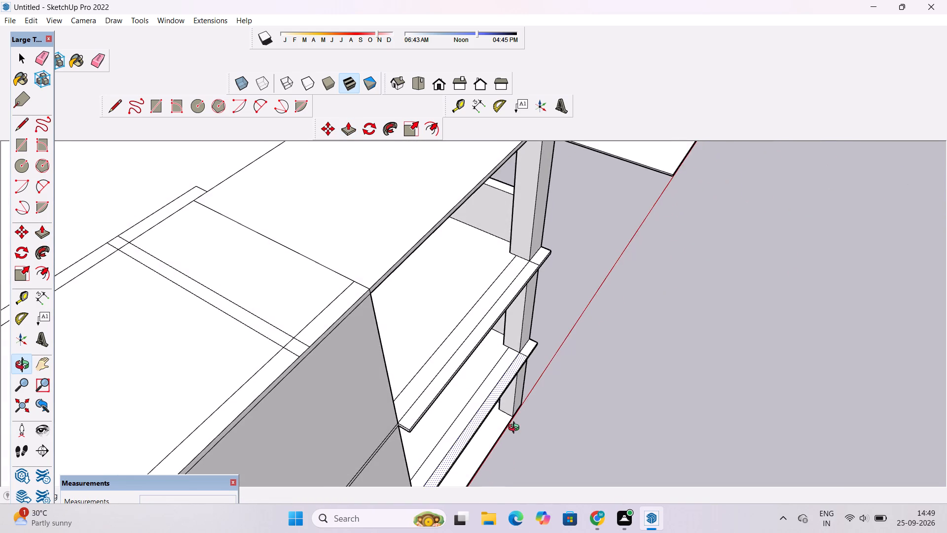
left_click_drag(516, 429, 462, 430)
left_click(462, 430)
left_click_drag(424, 419, 449, 428, "shift")
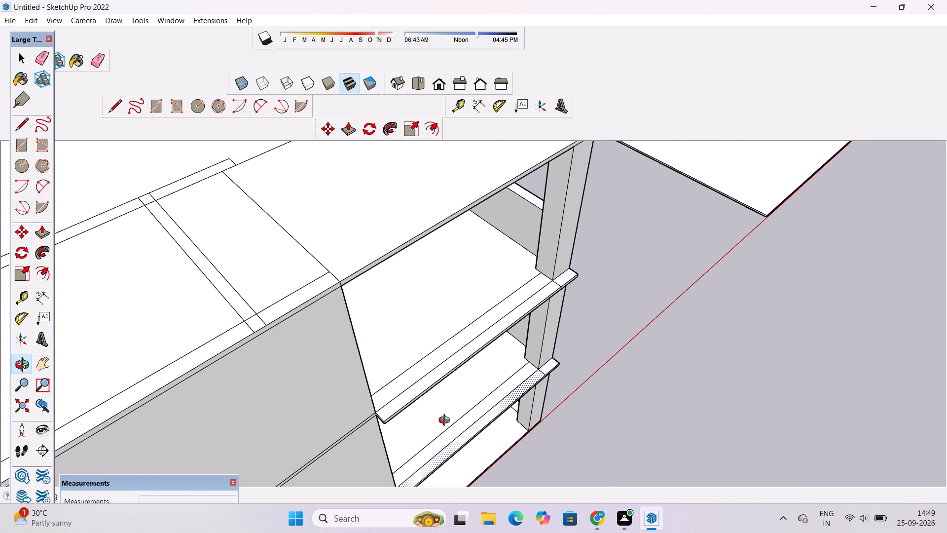
scroll(446, 421, "up", 7)
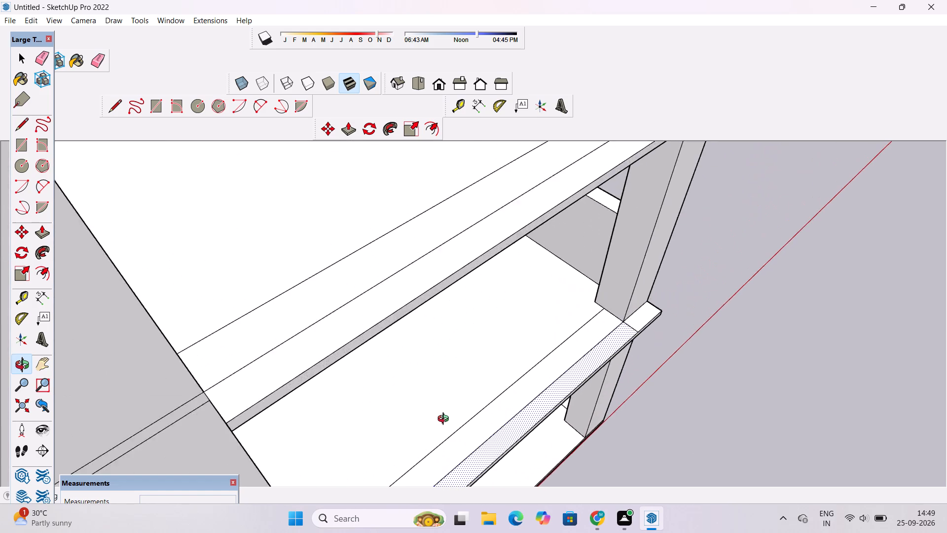
scroll(445, 420, "up", 1)
scroll(443, 415, "down", 4)
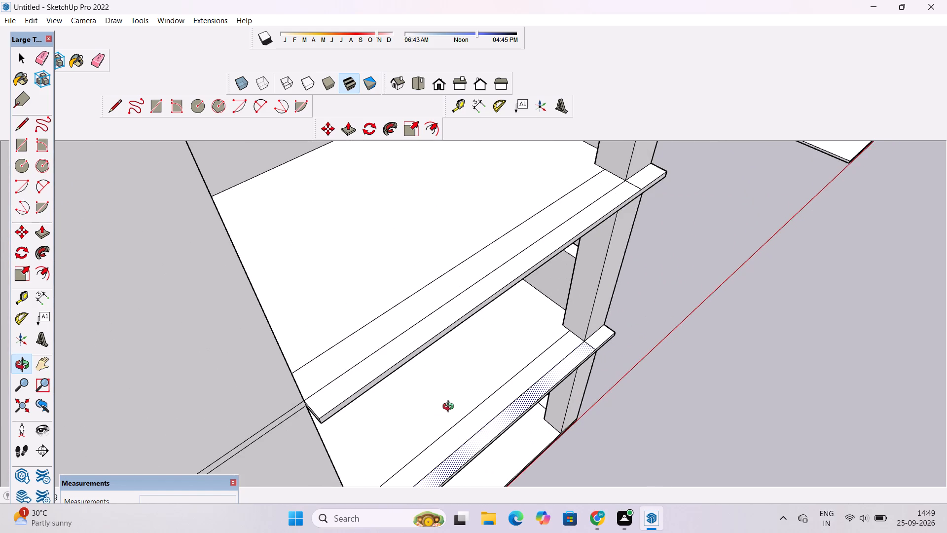
scroll(450, 408, "down", 2)
left_click_drag(482, 399, 406, 409)
left_click_drag(406, 409, 458, 410, "shift")
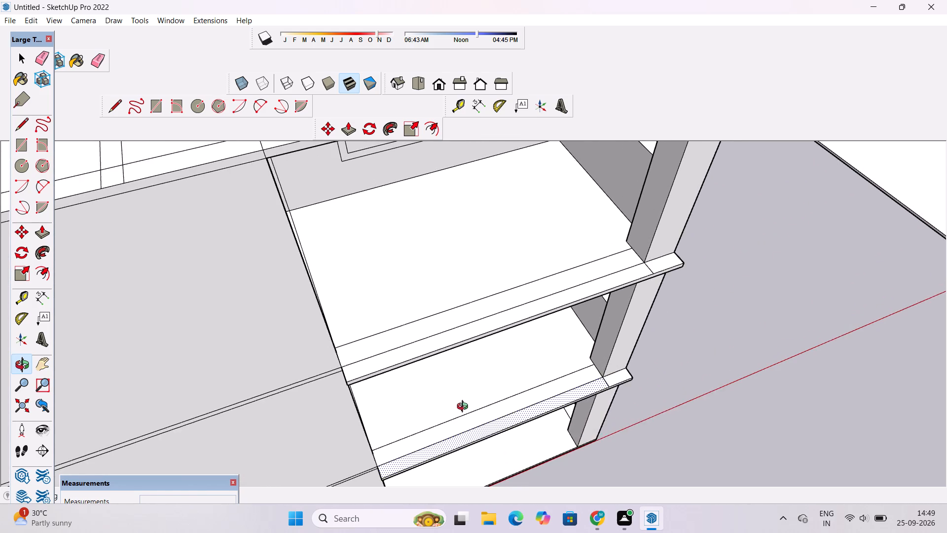
scroll(465, 403, "up", 3)
scroll(457, 384, "down", 2)
left_click_drag(457, 382, 472, 380, "shift")
scroll(473, 380, "up", 2)
scroll(473, 378, "down", 3)
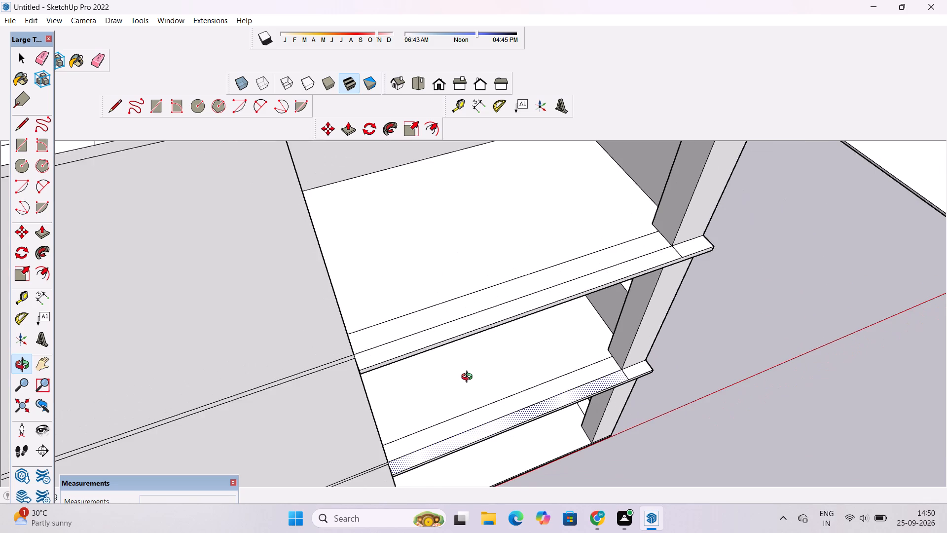
left_click_drag(469, 378, 493, 362)
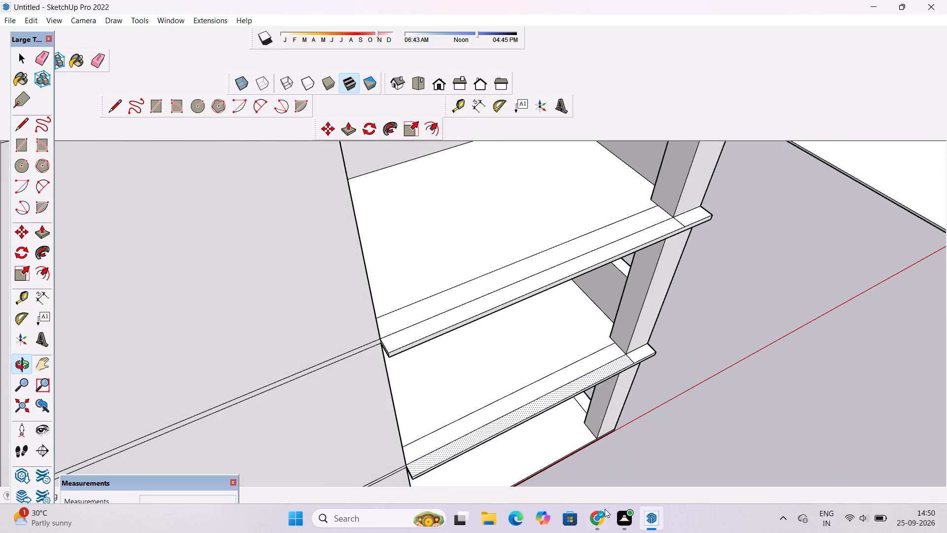
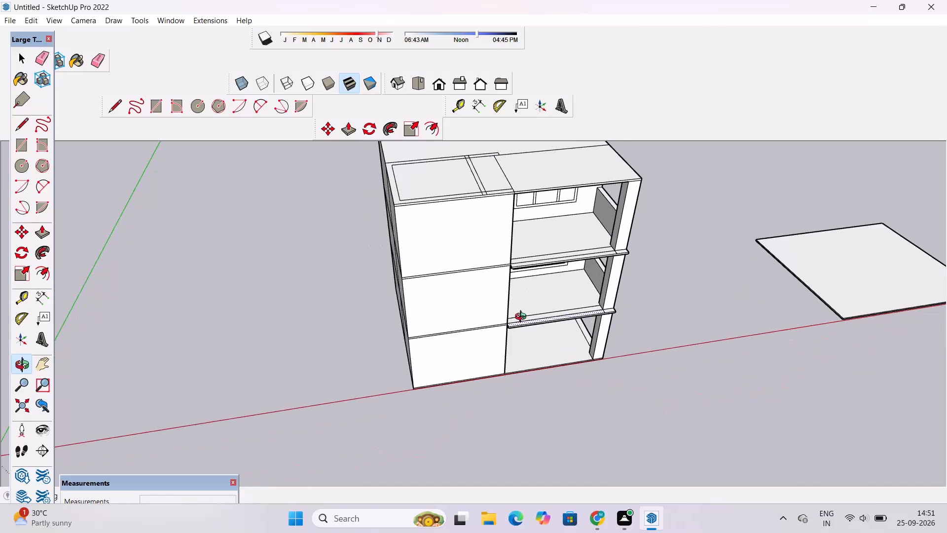
Examine the front of the three-storey building, including its open bays, windows and floor slabs.
scroll(523, 318, "up", 4)
scroll(523, 318, "down", 5)
left_click_drag(555, 302, 499, 282, "shift")
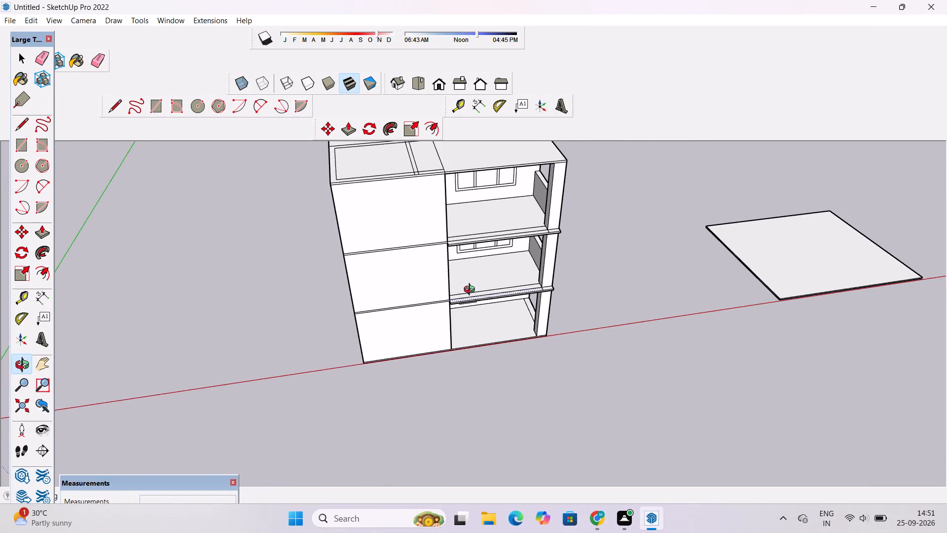
scroll(472, 291, "up", 4)
scroll(512, 267, "up", 4)
scroll(474, 270, "down", 7)
left_click_drag(477, 277, 499, 305, "shift")
scroll(500, 305, "up", 2)
left_click_drag(525, 318, 473, 265)
scroll(466, 264, "down", 3)
scroll(462, 275, "up", 7)
left_click_drag(480, 266, 431, 293, "shift")
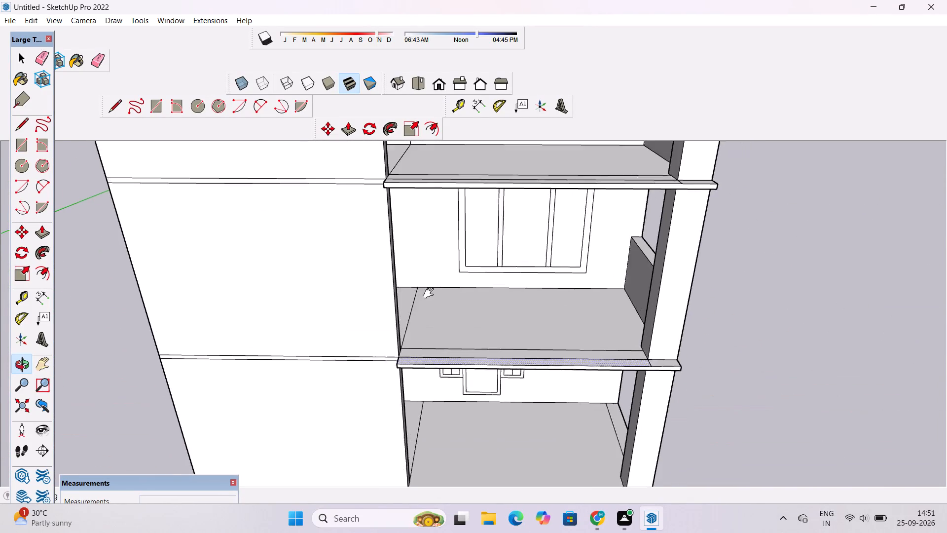
left_click_drag(431, 293, 429, 294, "shift")
scroll(427, 295, "down", 4)
scroll(427, 295, "up", 5)
scroll(427, 295, "down", 4)
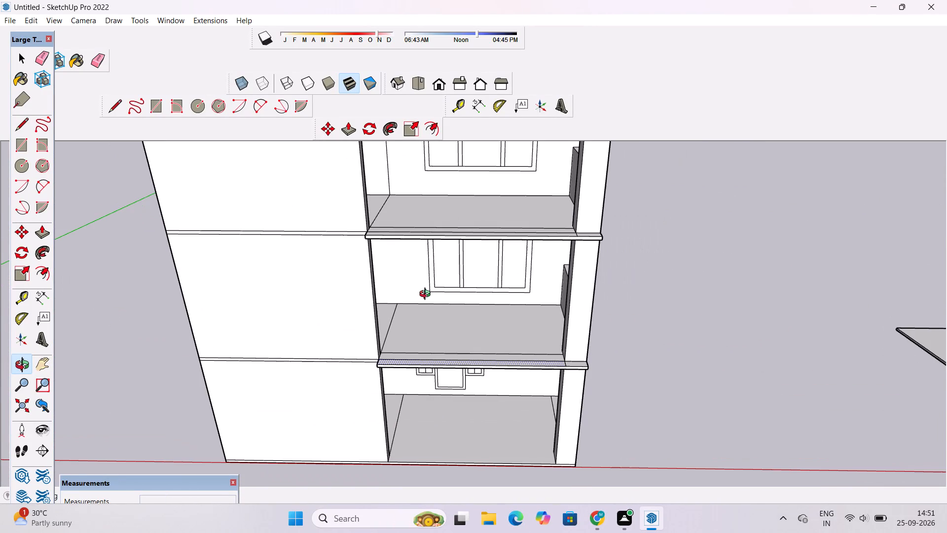
scroll(427, 295, "down", 3)
scroll(427, 295, "up", 5)
scroll(427, 295, "down", 4)
scroll(427, 295, "up", 2)
scroll(427, 296, "down", 3)
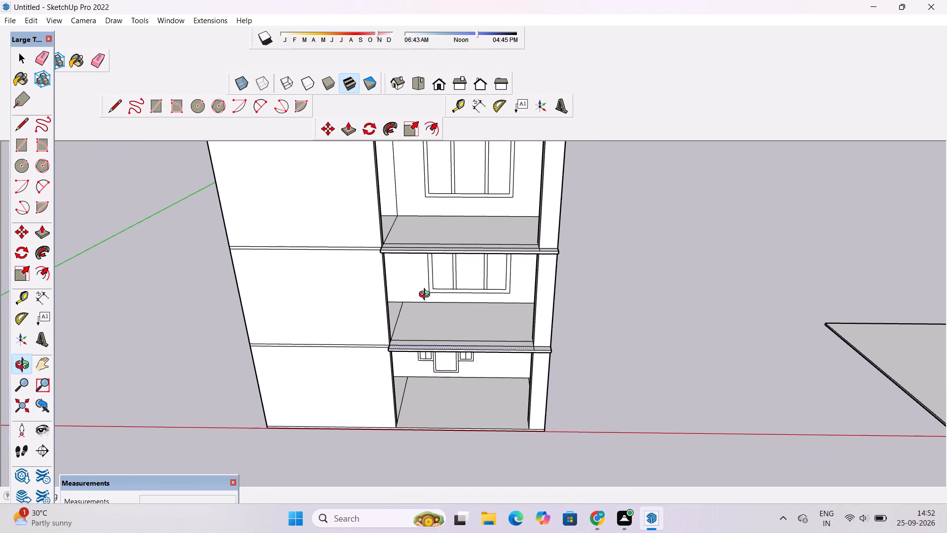
scroll(427, 296, "down", 1)
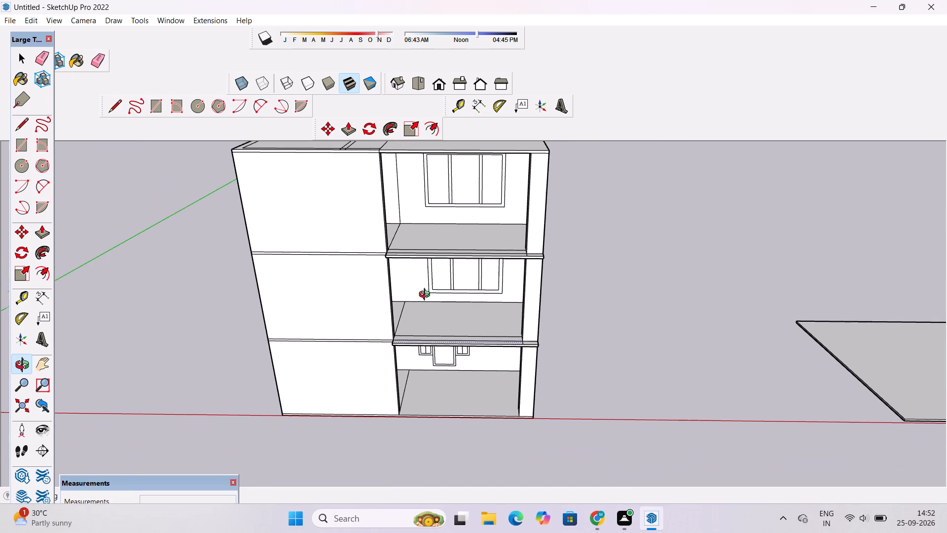
scroll(427, 296, "down", 9)
left_click_drag(424, 316, 482, 350, "shift")
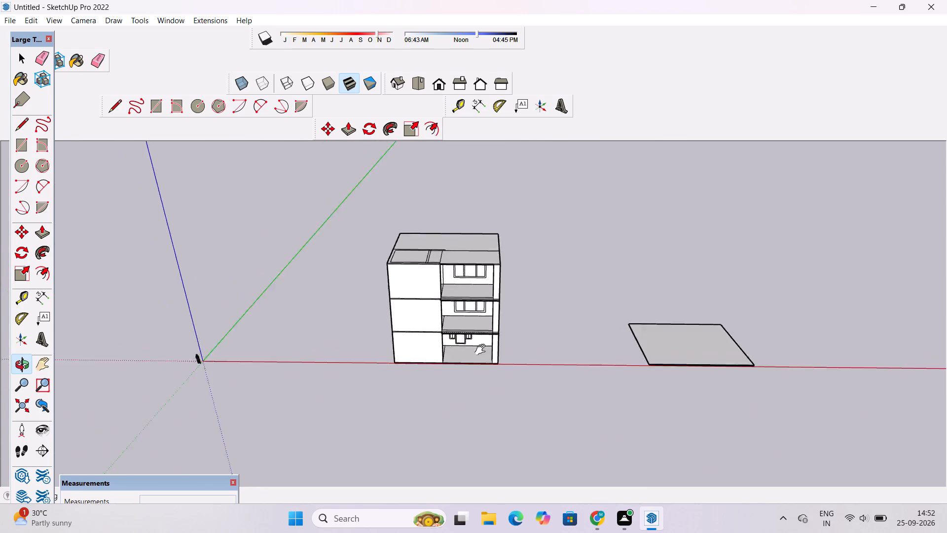
left_click_drag(482, 350, 488, 351, "shift")
scroll(497, 361, "up", 4)
left_click_drag(492, 363, 496, 344)
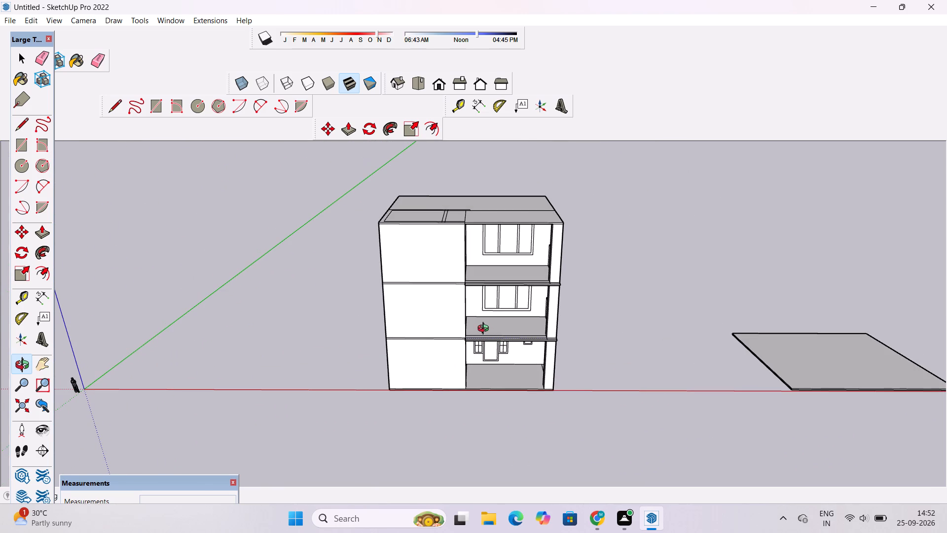
scroll(483, 323, "down", 4)
scroll(483, 325, "up", 1)
left_click_drag(483, 324, 488, 329, "shift")
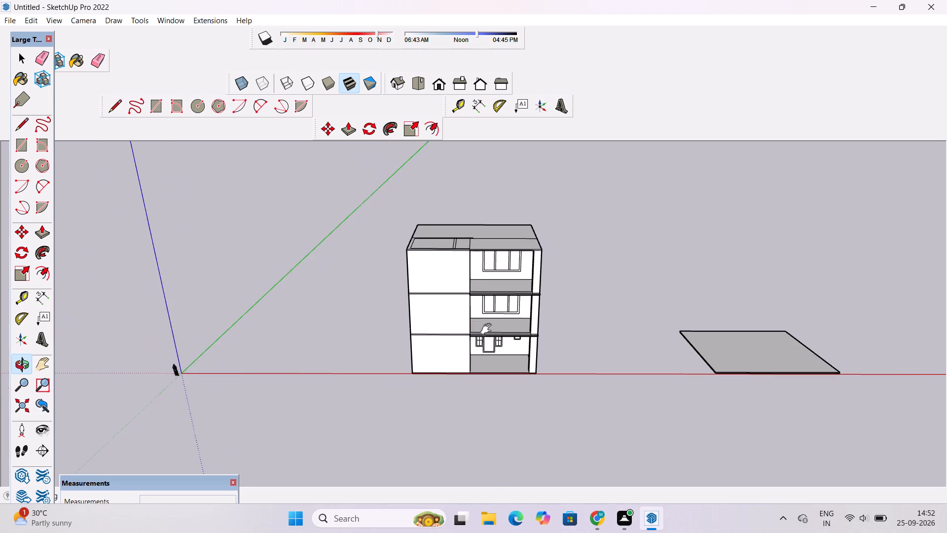
left_click_drag(488, 329, 530, 370, "shift")
scroll(526, 370, "up", 6)
scroll(526, 370, "down", 4)
scroll(526, 370, "up", 4)
scroll(526, 370, "down", 3)
scroll(526, 370, "up", 3)
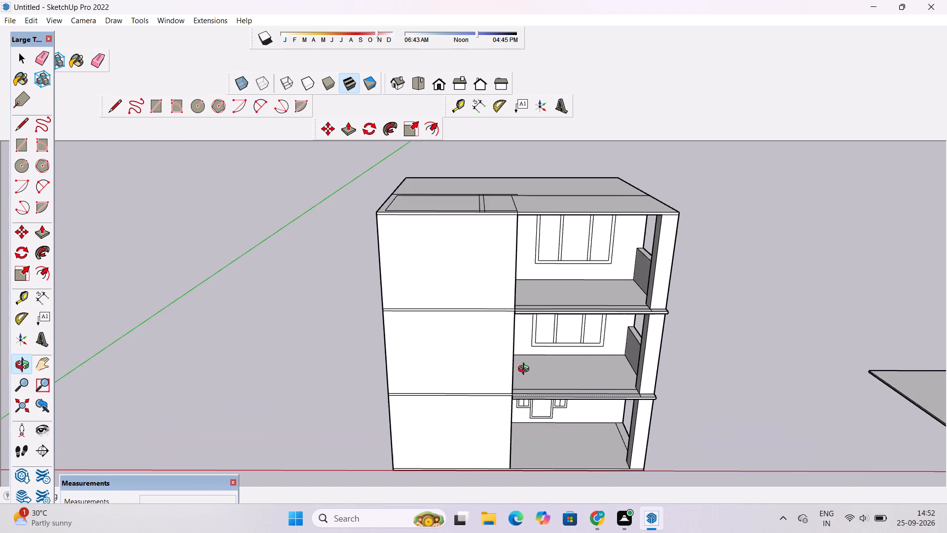
scroll(526, 370, "up", 20)
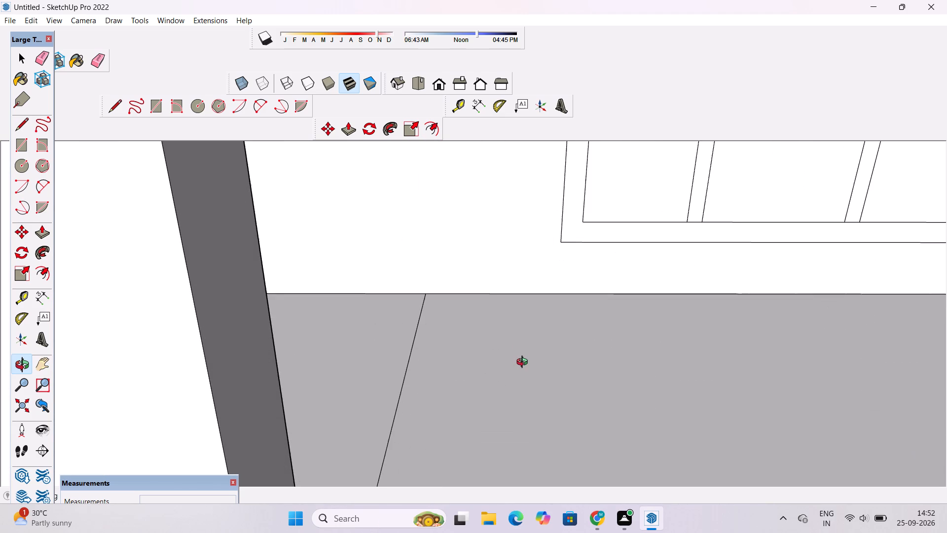
scroll(524, 363, "down", 8)
left_click_drag(520, 397, 530, 411)
scroll(481, 366, "down", 10)
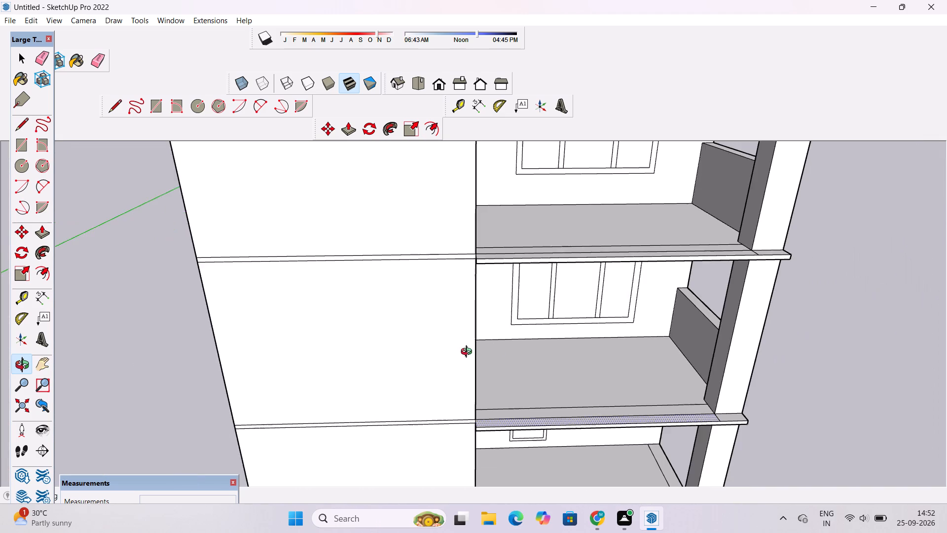
scroll(469, 353, "down", 2)
left_click_drag(524, 339, 445, 343, "shift")
scroll(436, 368, "down", 4)
left_click_drag(455, 388, 446, 299)
scroll(423, 295, "down", 3)
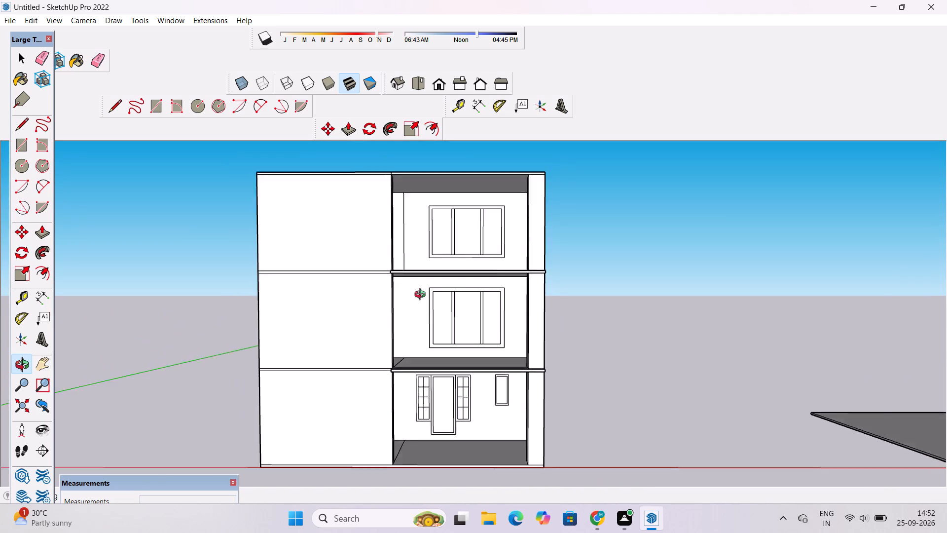
scroll(422, 296, "down", 2)
Examine the front floor edges and projecting slab strips of the upper two storeys beside the corner column.
left_click_drag(422, 299, 440, 451)
scroll(382, 387, "up", 3)
left_click_drag(380, 396, 470, 463)
scroll(504, 353, "up", 3)
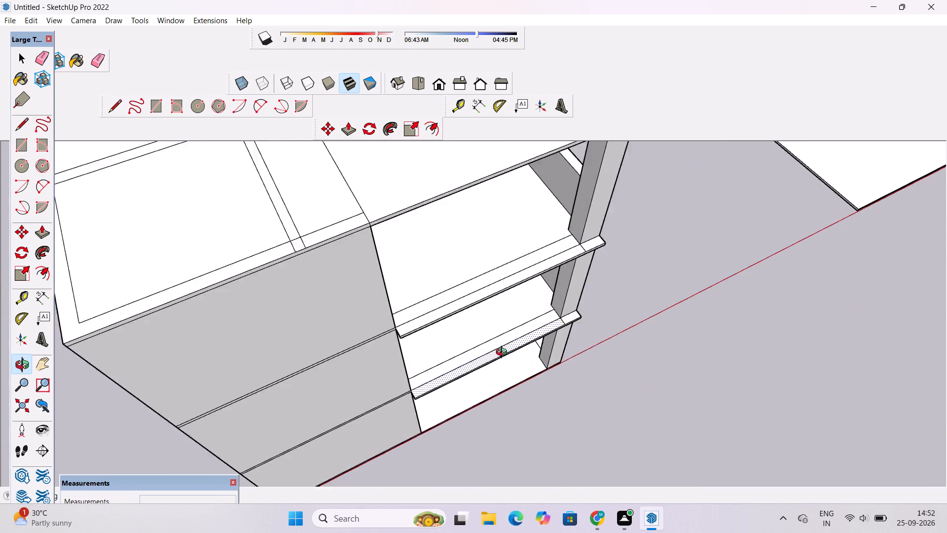
scroll(504, 353, "up", 5)
left_click_drag(503, 355, 503, 368, "shift")
scroll(503, 368, "up", 4)
scroll(503, 368, "down", 4)
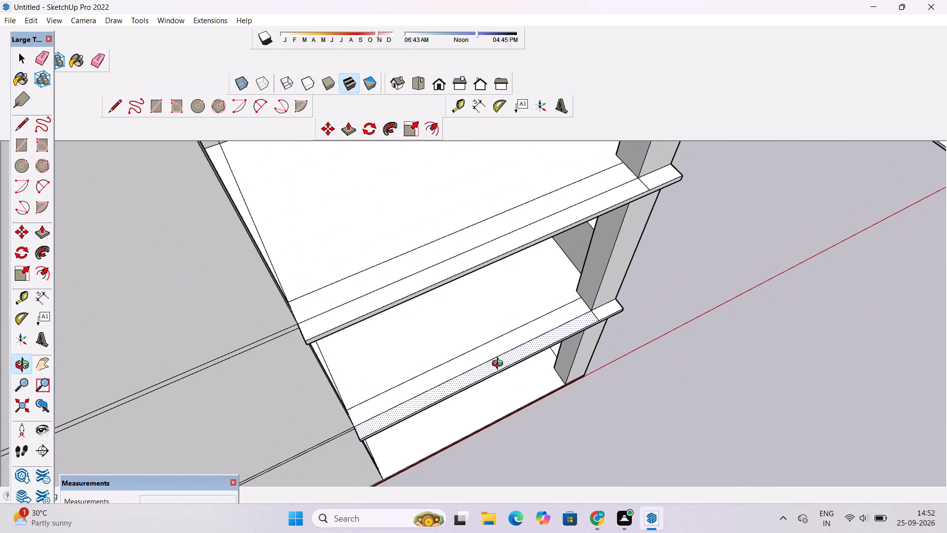
scroll(498, 363, "up", 4)
scroll(498, 363, "down", 3)
left_click_drag(498, 367, 446, 371)
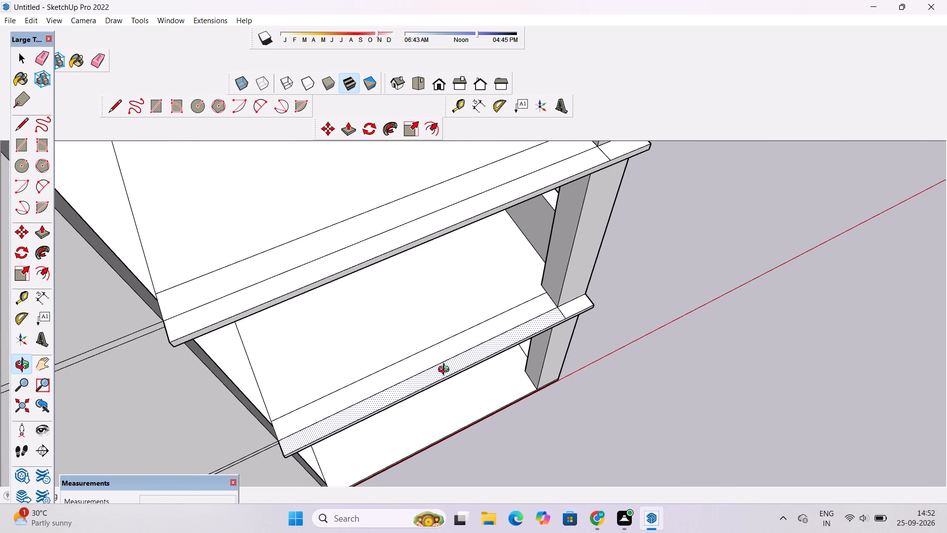
left_click_drag(429, 371, 422, 363)
scroll(419, 357, "down", 3)
left_click_drag(414, 357, 463, 383, "shift")
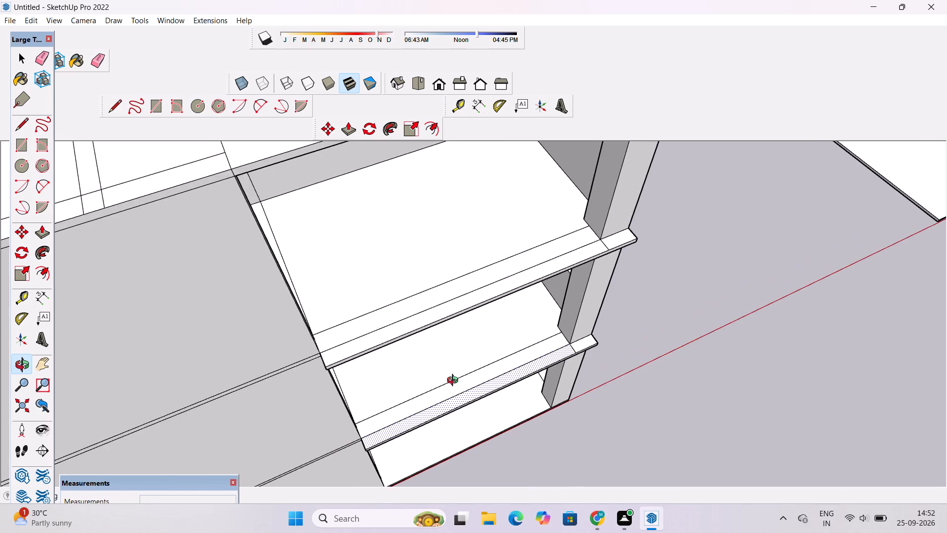
scroll(449, 381, "down", 5)
scroll(456, 345, "up", 4)
scroll(581, 285, "up", 2)
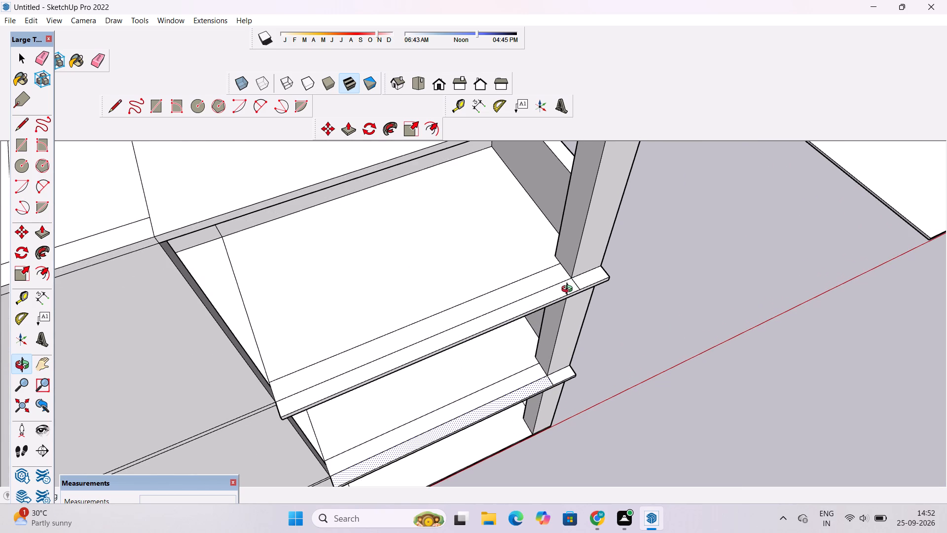
left_click_drag(558, 303, 538, 311)
scroll(537, 311, "down", 5)
left_click_drag(538, 311, 477, 316)
scroll(511, 319, "up", 2)
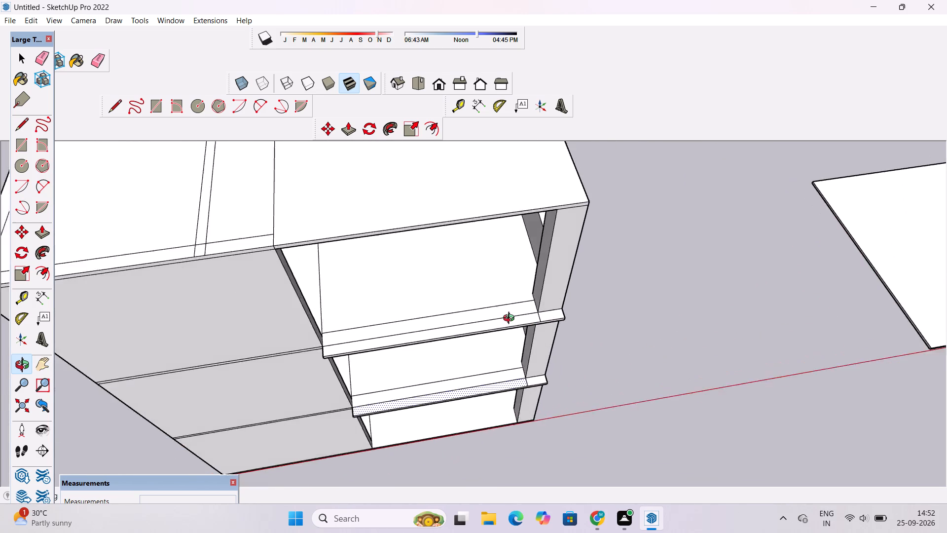
scroll(511, 319, "up", 5)
left_click_drag(533, 313, 512, 313, "shift")
scroll(498, 316, "up", 2, "shift")
left_click_drag(494, 319, 498, 334)
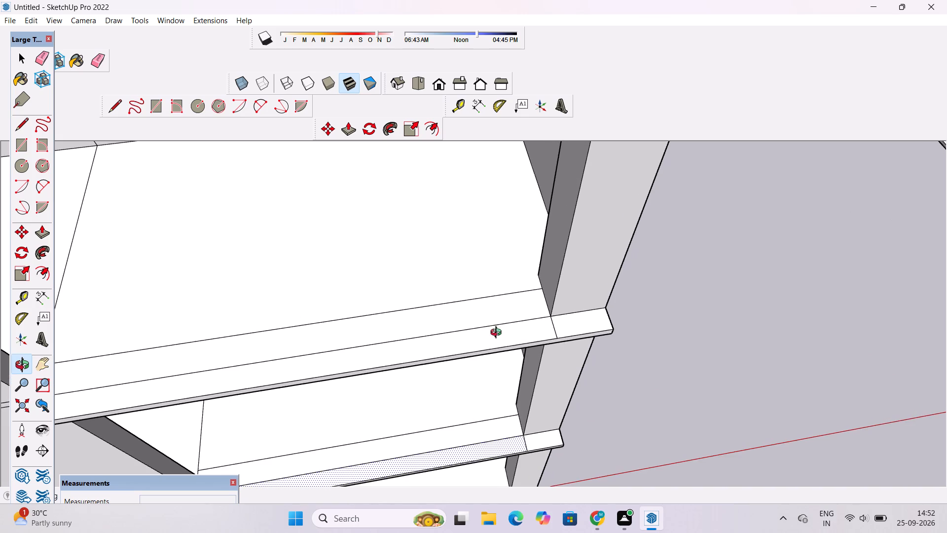
scroll(483, 334, "down", 2)
scroll(483, 334, "up", 2)
scroll(483, 334, "down", 2)
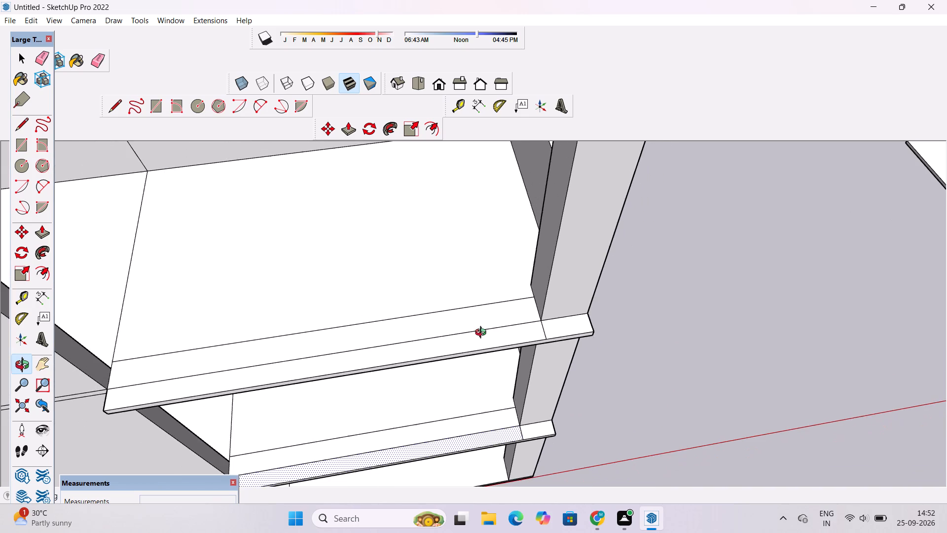
scroll(483, 334, "up", 2)
scroll(483, 334, "down", 3)
scroll(483, 334, "up", 1)
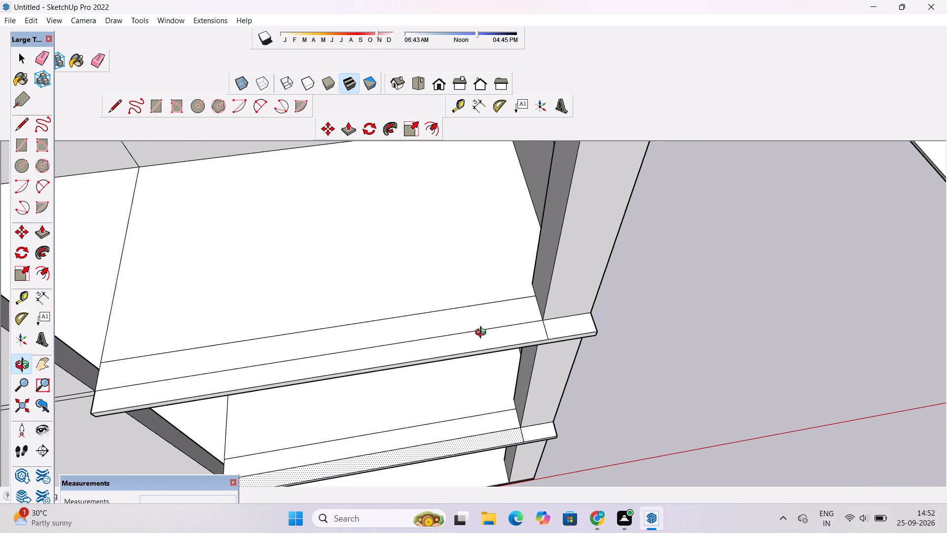
scroll(483, 334, "up", 1)
scroll(481, 334, "down", 10)
left_click_drag(425, 347, 452, 342, "shift")
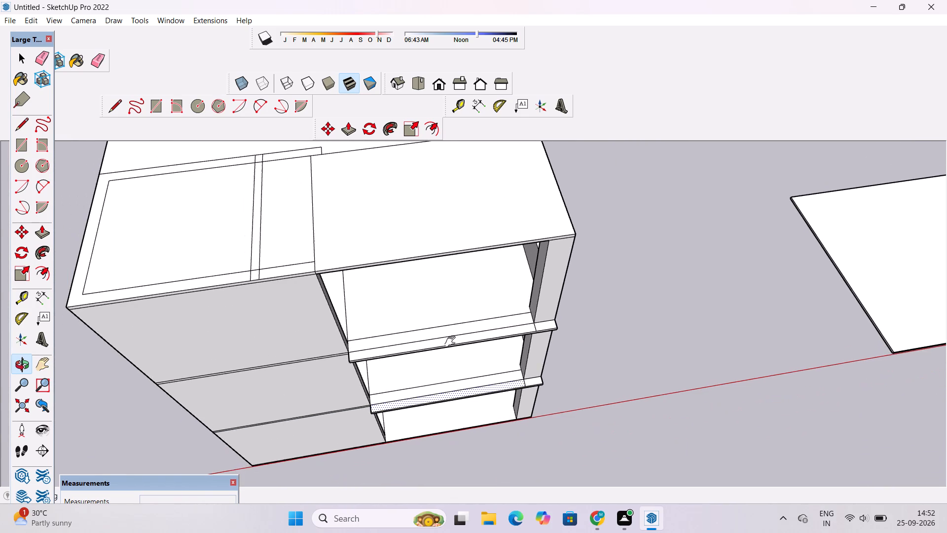
scroll(433, 364, "up", 4)
left_click_drag(409, 377, 438, 355, "shift")
scroll(440, 349, "down", 5, "shift")
scroll(506, 395, "up", 8)
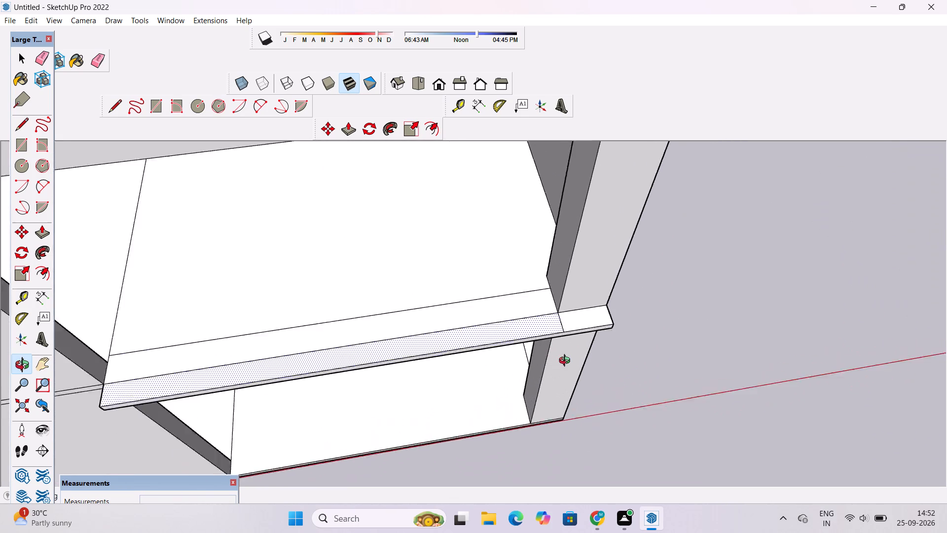
scroll(567, 362, "up", 5)
left_click_drag(569, 339, 549, 341, "shift")
scroll(545, 341, "down", 4)
scroll(545, 341, "up", 3)
scroll(545, 340, "down", 1)
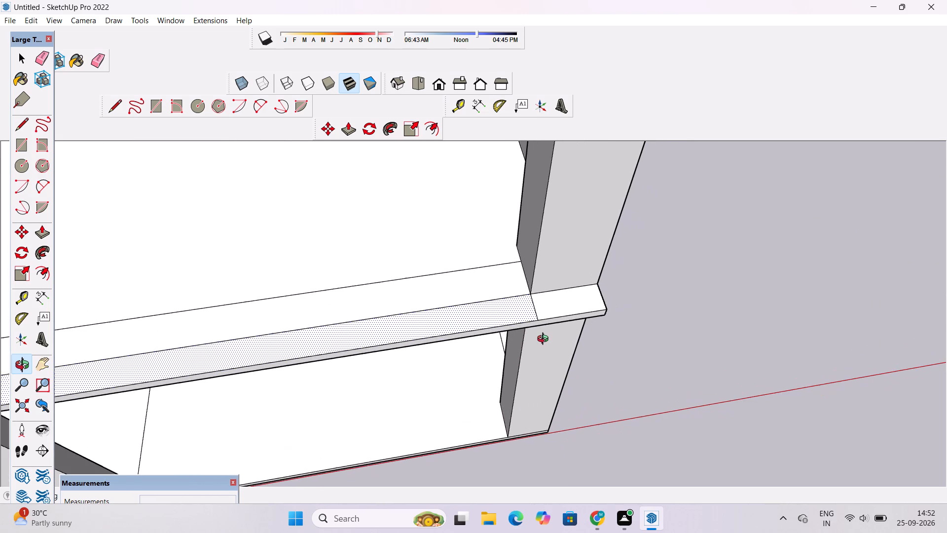
scroll(545, 342, "down", 3)
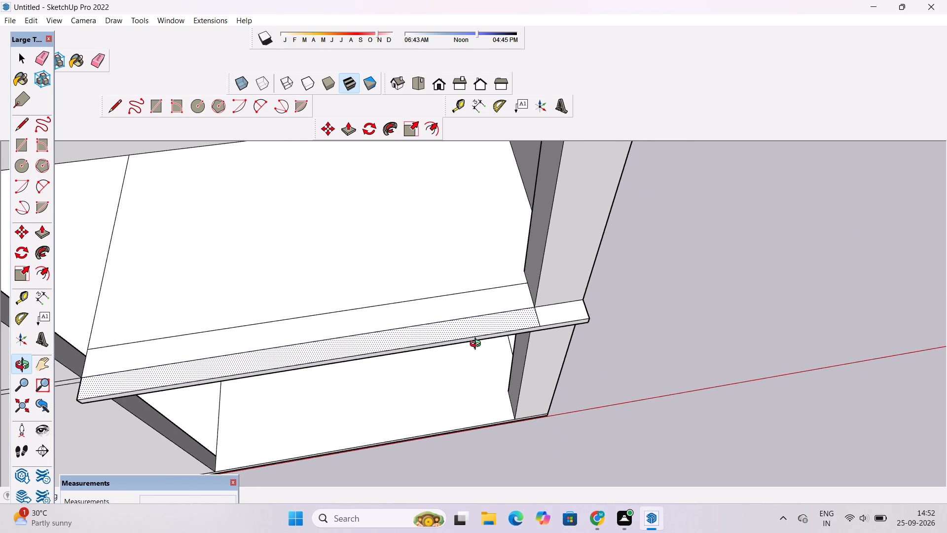
Push/Pull the inner strip along the middle storey's front floor edge up 7' as a parapet wall.
left_click_drag(464, 344, 496, 348, "shift")
scroll(496, 349, "down", 5)
left_click_drag(448, 354, 505, 363, "shift")
scroll(490, 361, "up", 4)
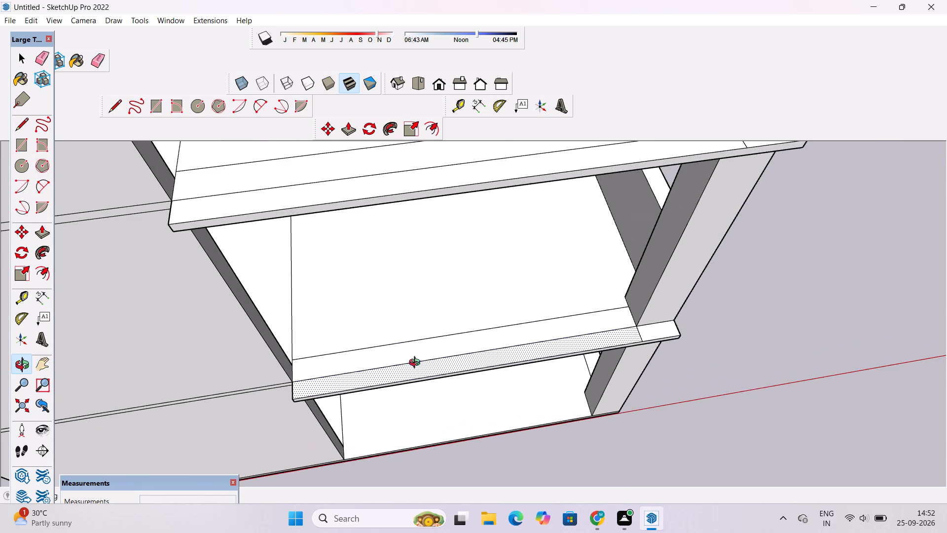
scroll(417, 364, "up", 1)
left_click_drag(399, 364, 428, 361, "shift")
key("p")
left_click(440, 345)
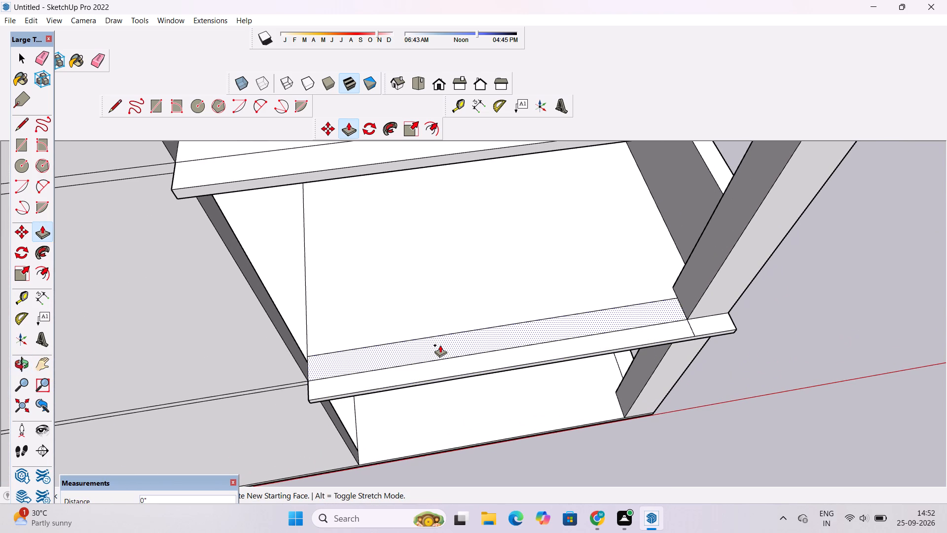
scroll(440, 339, "down", 2)
key("o")
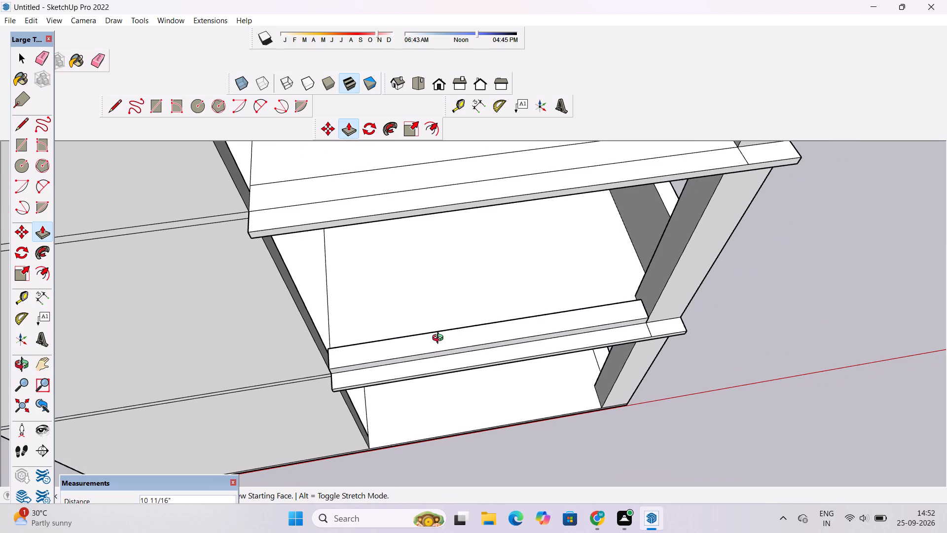
left_click_drag(439, 357, 431, 288)
scroll(430, 282, "down", 5)
left_click_drag(429, 287, 415, 368, "shift")
scroll(415, 368, "down", 4)
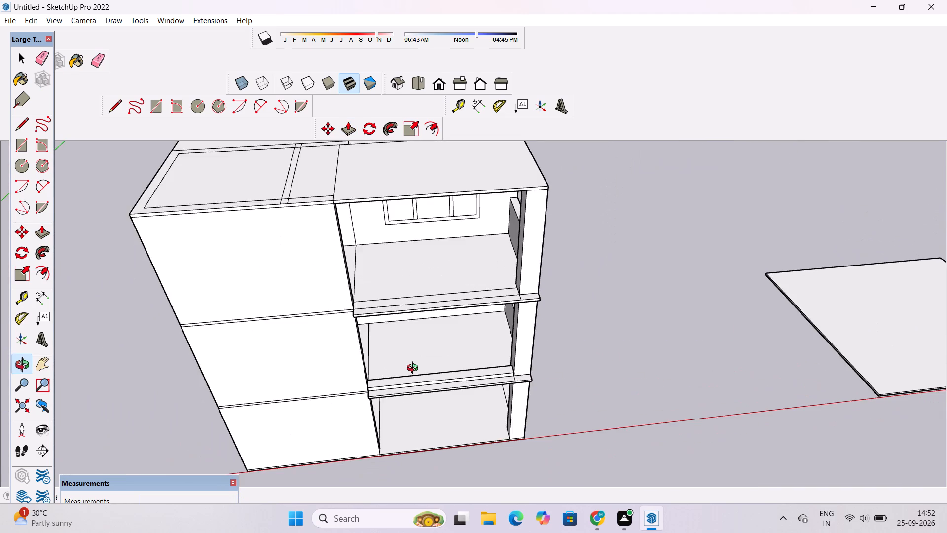
left_click_drag(415, 370, 419, 343)
scroll(417, 343, "up", 3)
left_click_drag(407, 357, 444, 342, "shift")
scroll(444, 348, "up", 3)
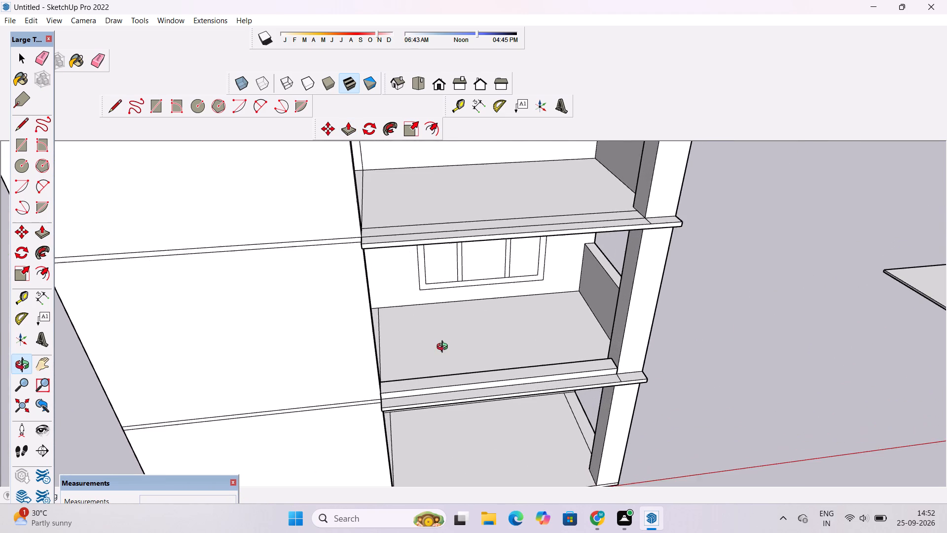
left_click_drag(445, 357, 488, 326)
left_click_drag(488, 326, 471, 350, "shift")
scroll(469, 352, "down", 3)
left_click_drag(472, 368, 463, 343)
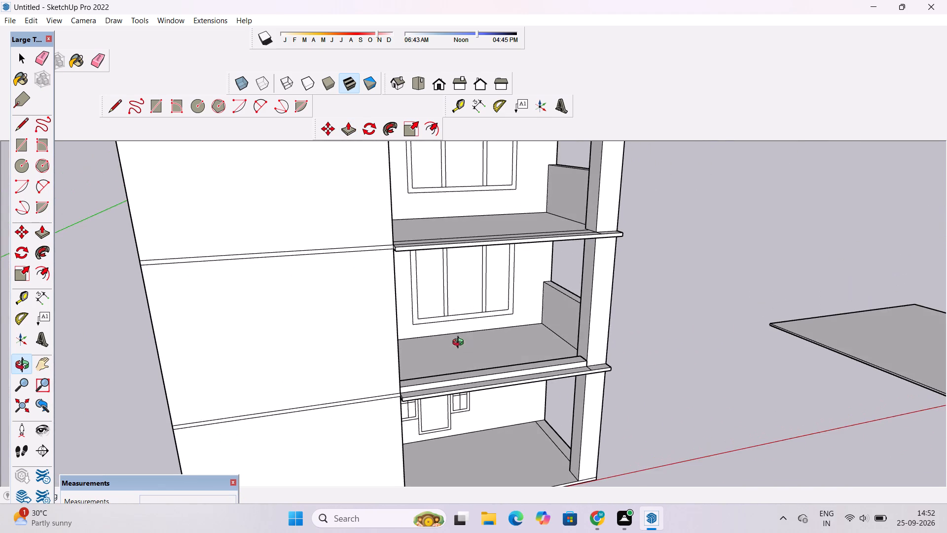
left_click_drag(461, 350, 437, 353)
key("p")
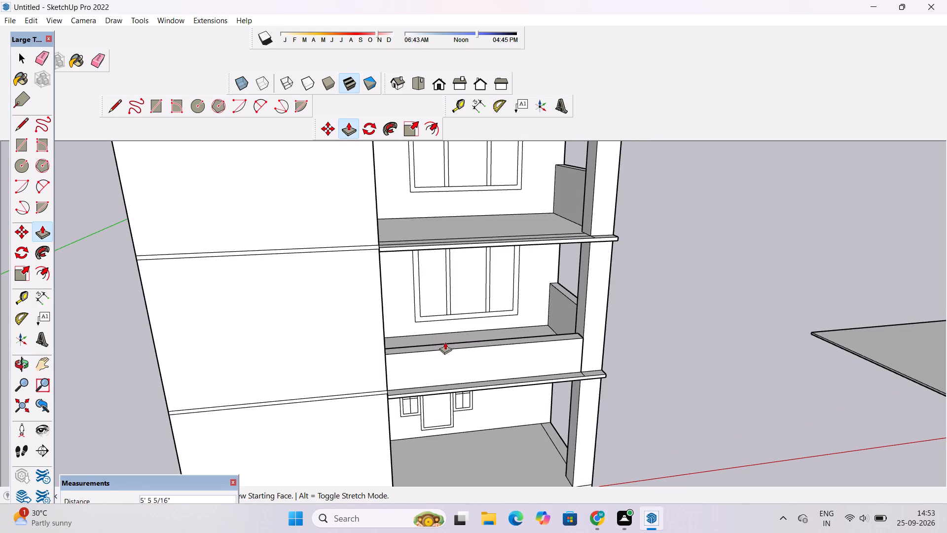
scroll(438, 341, "down", 4)
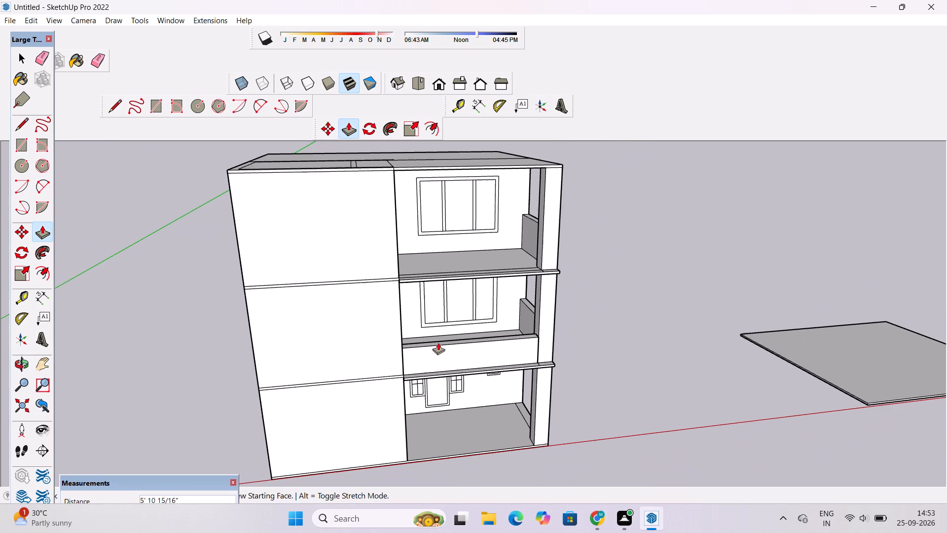
scroll(476, 339, "up", 2)
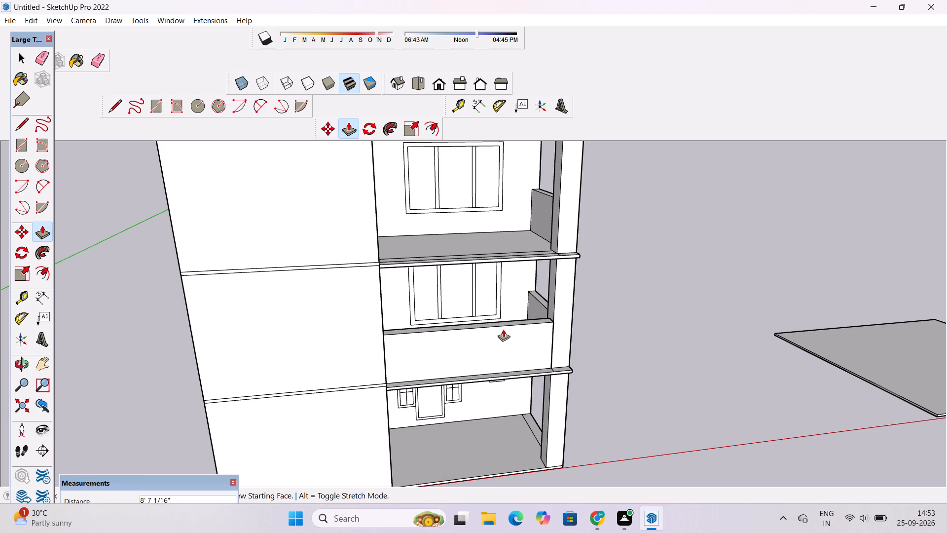
type("7'")
key("Return")
key("o")
scroll(500, 325, "down", 2)
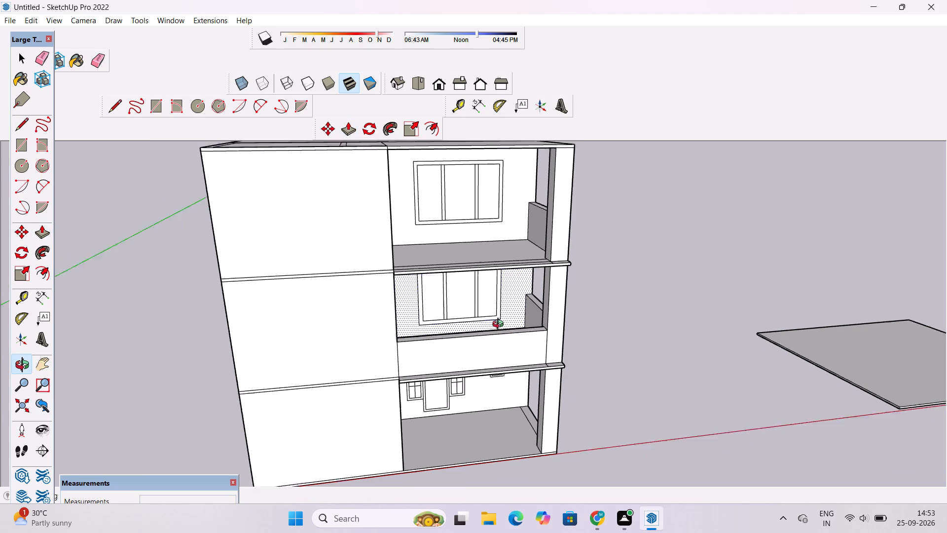
Examine the middle storey's new front parapet wall, including where it meets the corner column and the projecting slab strip.
scroll(500, 325, "down", 3)
left_click_drag(625, 333, 466, 310)
scroll(466, 314, "down", 3)
scroll(445, 338, "up", 3)
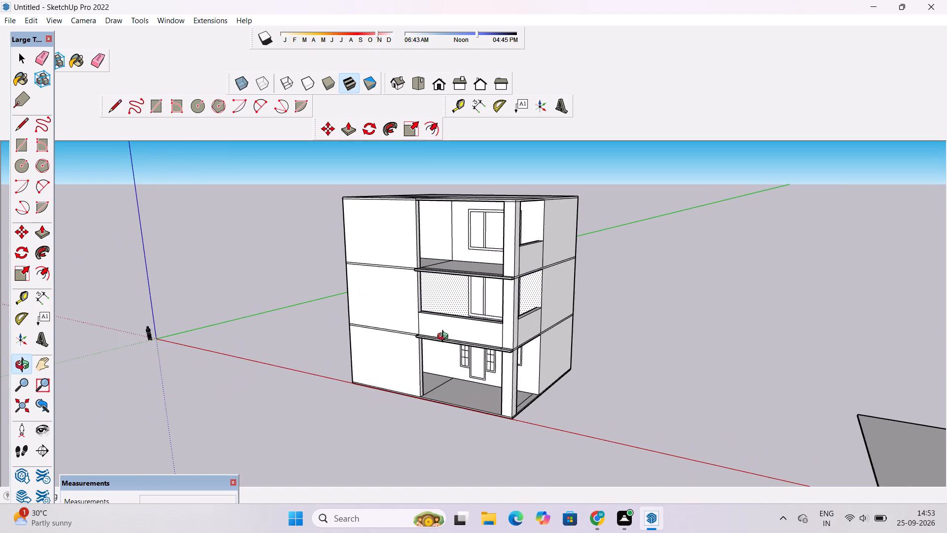
scroll(434, 345, "up", 6)
scroll(425, 340, "down", 2)
scroll(424, 343, "up", 4)
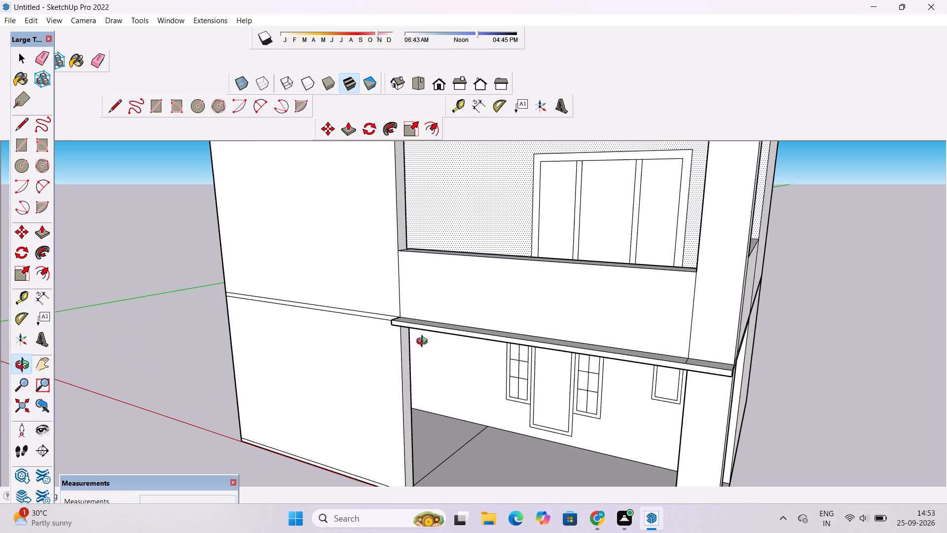
scroll(423, 344, "up", 4)
scroll(423, 344, "down", 4)
left_click_drag(421, 358, 526, 334)
left_click_drag(540, 318, 491, 314, "shift")
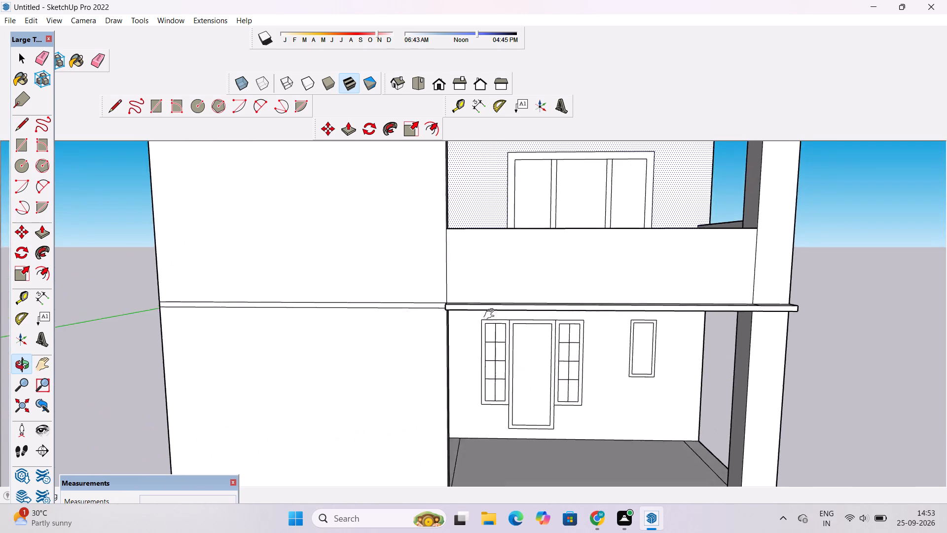
left_click_drag(491, 314, 361, 334, "shift")
scroll(359, 327, "down", 6)
left_click_drag(353, 316, 376, 403)
scroll(352, 357, "up", 4)
left_click_drag(330, 355, 407, 367, "shift")
scroll(416, 358, "down", 3)
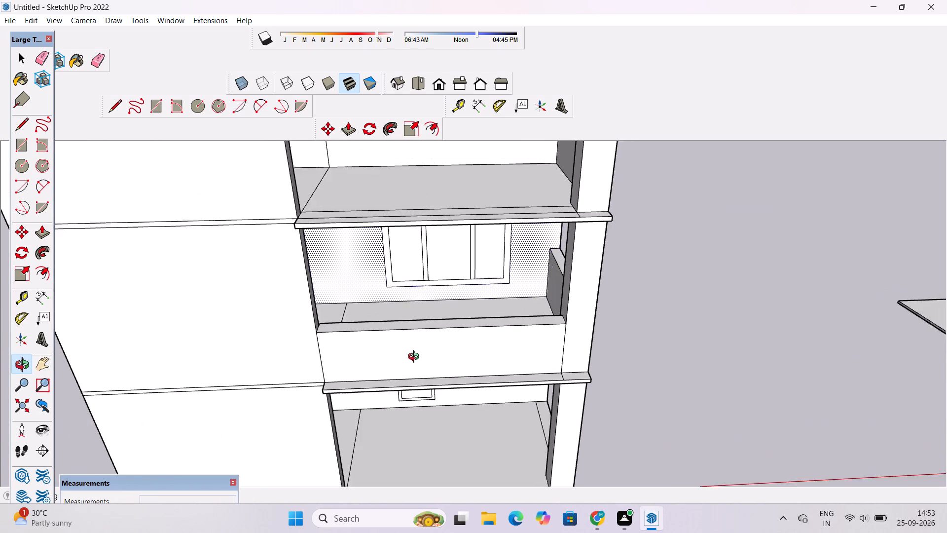
scroll(416, 358, "down", 3)
left_click_drag(338, 354, 559, 322)
scroll(541, 307, "up", 9)
left_click_drag(535, 326, 461, 364)
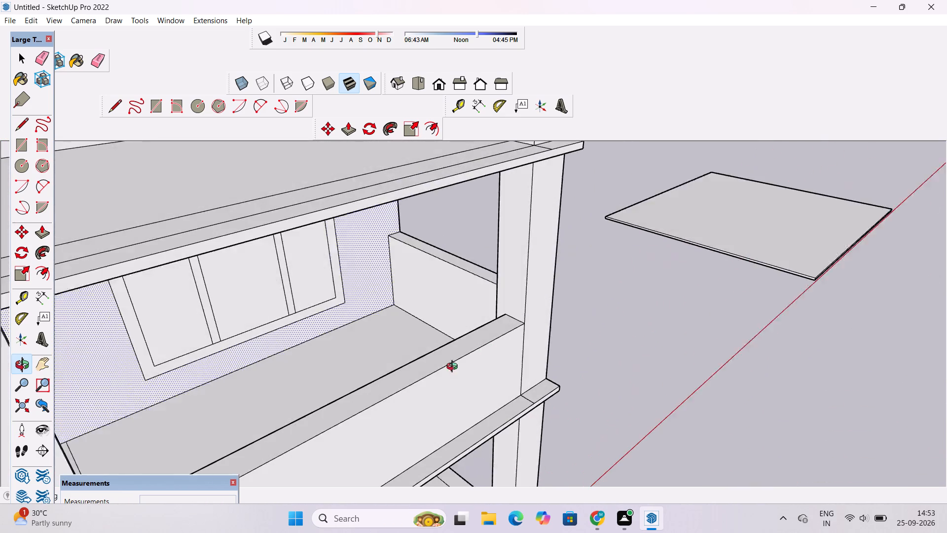
left_click(454, 368)
left_click_drag(434, 373, 460, 319, "shift")
scroll(462, 317, "down", 4)
left_click_drag(499, 325, 413, 340)
left_click_drag(392, 344, 468, 341, "shift")
left_click(472, 340, "shift")
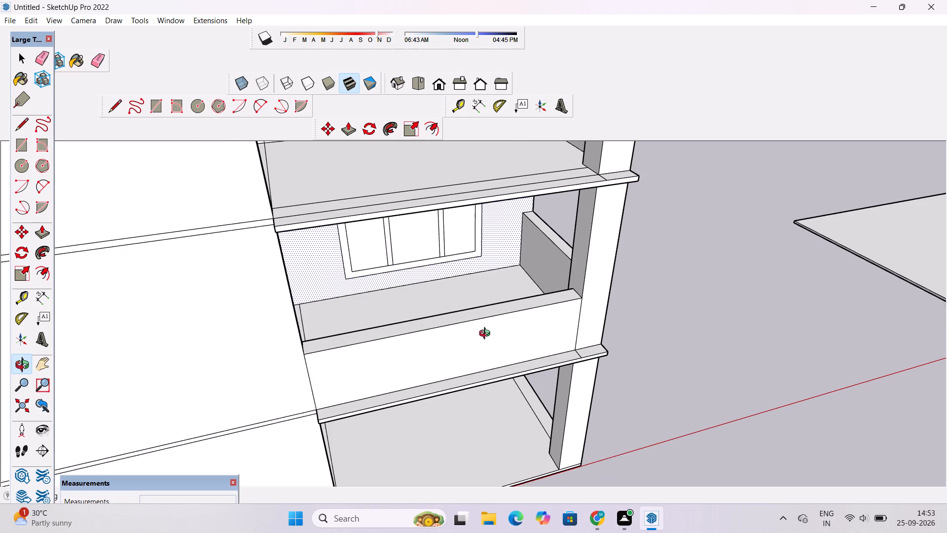
scroll(474, 342, "down", 4)
left_click_drag(458, 349, 475, 343, "shift")
scroll(469, 346, "up", 3)
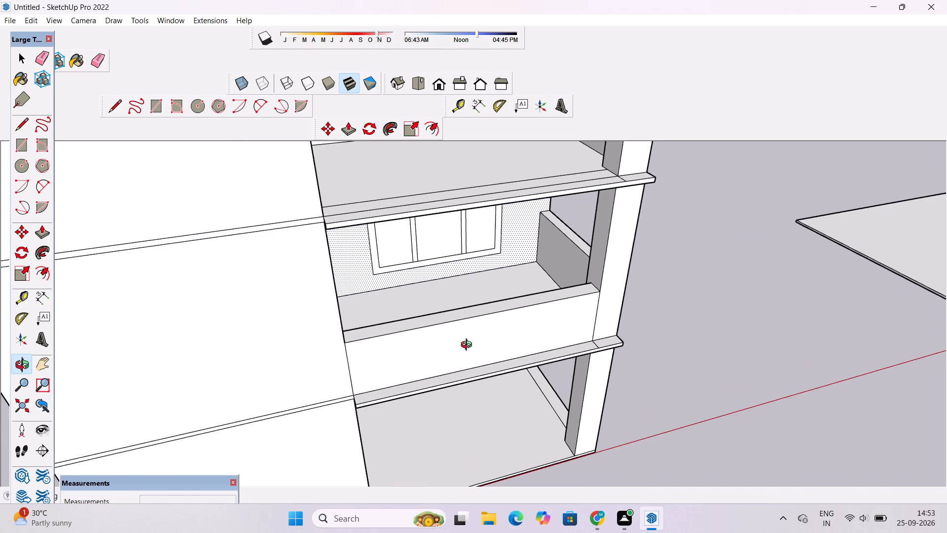
left_click_drag(460, 360, 521, 332)
left_click(522, 330)
left_click_drag(522, 330, 470, 341, "shift")
scroll(466, 324, "up", 4)
scroll(466, 324, "down", 2)
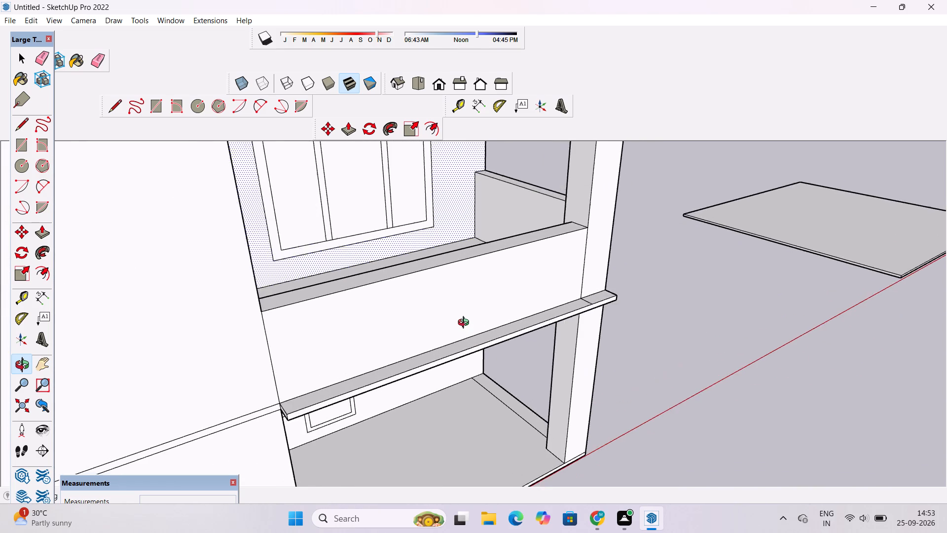
scroll(466, 324, "down", 2)
left_click_drag(471, 324, 401, 337)
scroll(384, 337, "up", 4)
left_click_drag(359, 344, 415, 350, "shift")
scroll(416, 350, "up", 3)
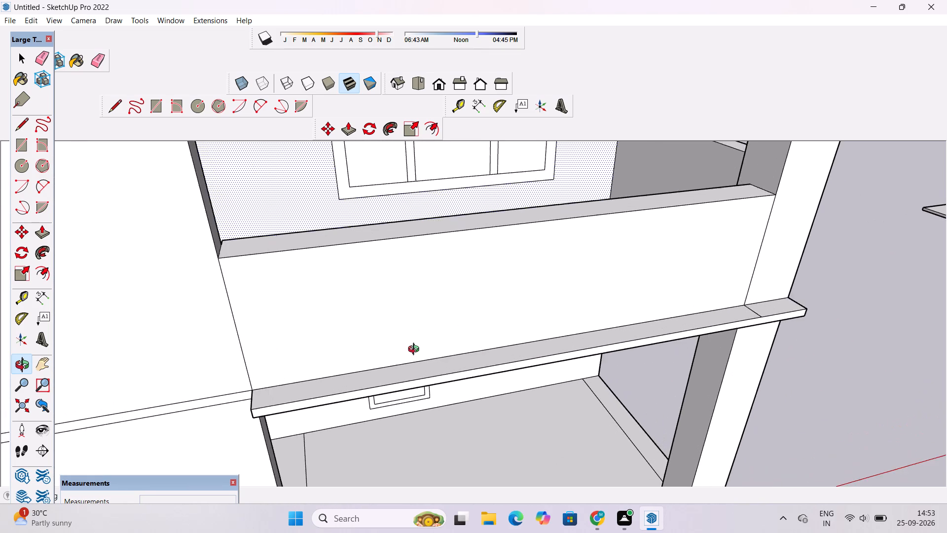
scroll(416, 350, "down", 3)
scroll(416, 350, "up", 3)
scroll(416, 350, "down", 3)
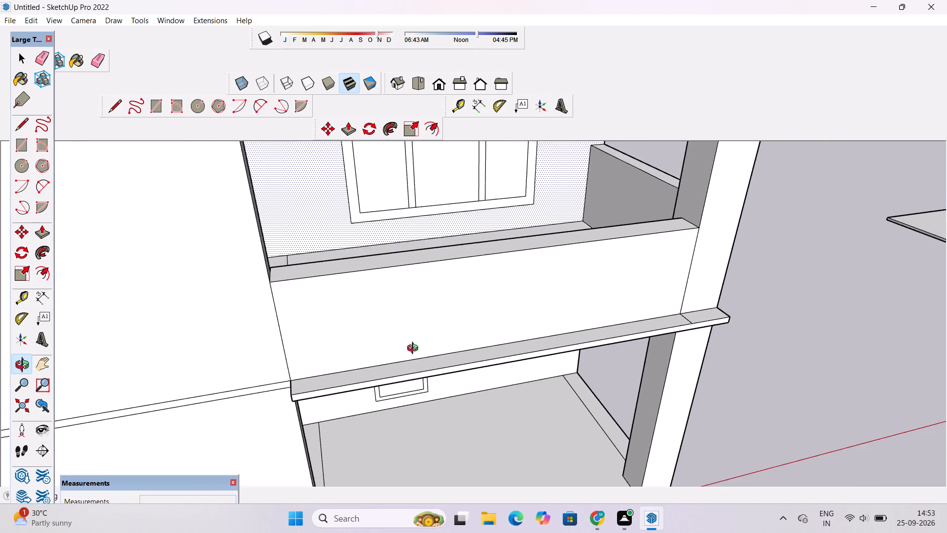
scroll(415, 349, "up", 2)
scroll(407, 350, "down", 8)
left_click_drag(351, 352, 403, 378, "shift")
scroll(404, 377, "down", 5)
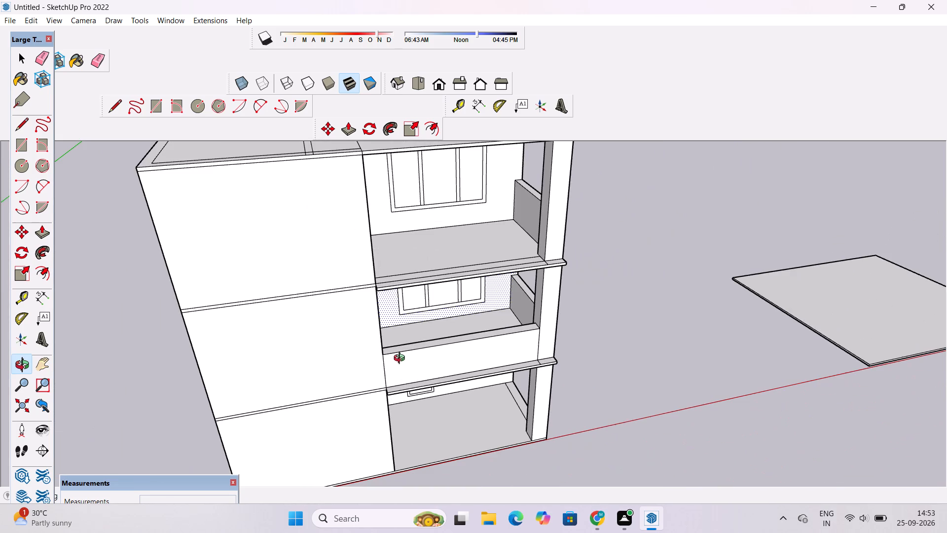
Examine the top storey's open floor and front edge strips in relation to the middle storey's parapet.
left_click_drag(408, 342, 404, 377)
scroll(414, 307, "up", 3)
left_click_drag(430, 295, 408, 311, "shift")
scroll(408, 311, "up", 2)
scroll(408, 311, "down", 3)
scroll(408, 311, "up", 2)
scroll(408, 311, "down", 3)
scroll(408, 311, "up", 4)
scroll(408, 311, "down", 4)
scroll(408, 311, "up", 4)
scroll(408, 311, "down", 4)
scroll(408, 311, "up", 2)
scroll(408, 311, "down", 5)
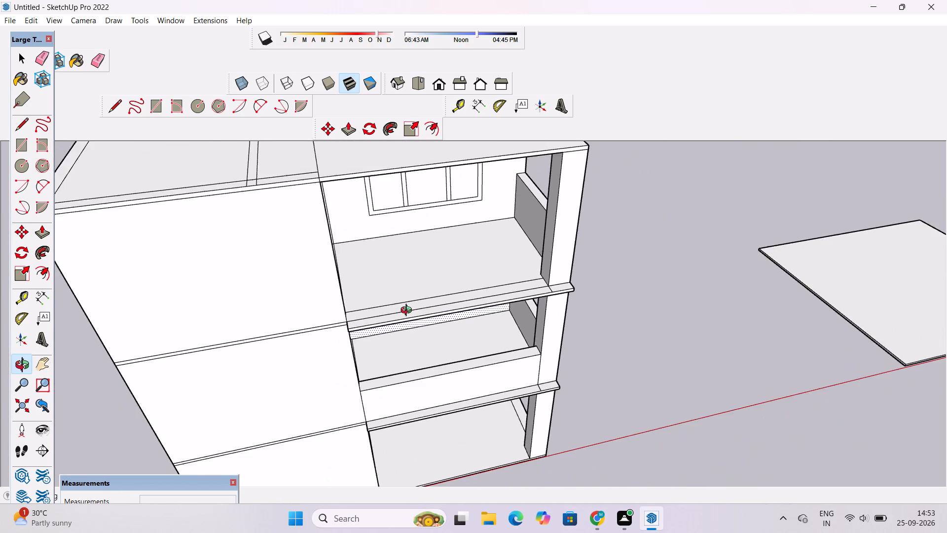
left_click_drag(412, 310, 400, 340, "shift")
scroll(400, 340, "down", 5, "shift")
scroll(400, 340, "up", 14)
scroll(398, 337, "down", 5)
left_click_drag(399, 331, 399, 379)
scroll(395, 373, "down", 5)
left_click_drag(392, 373, 429, 312, "shift")
scroll(429, 315, "up", 3)
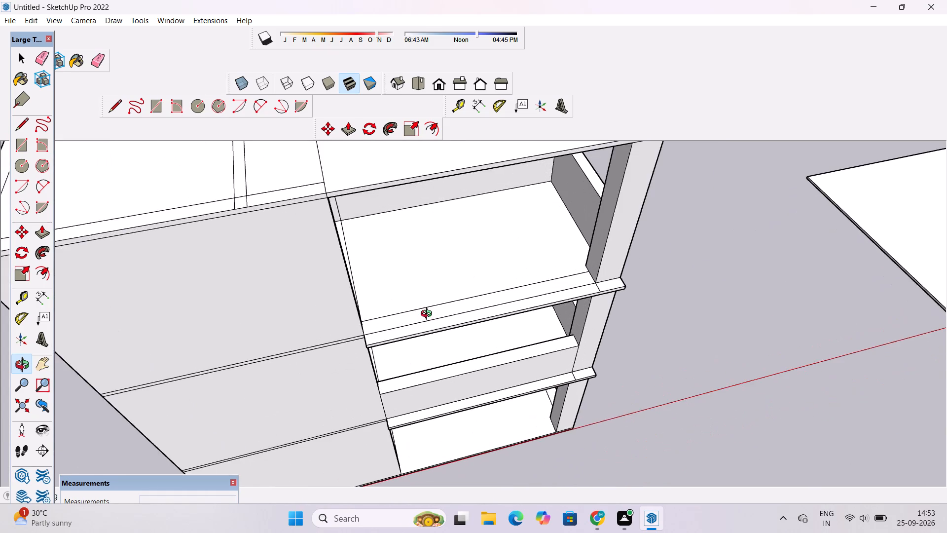
Examine the whole three-storey building from above, including its roof outlines and open front bays.
scroll(429, 315, "down", 4)
left_click_drag(426, 319, 415, 342)
left_click(415, 342)
scroll(415, 342, "down", 3)
left_click_drag(414, 355, 392, 367)
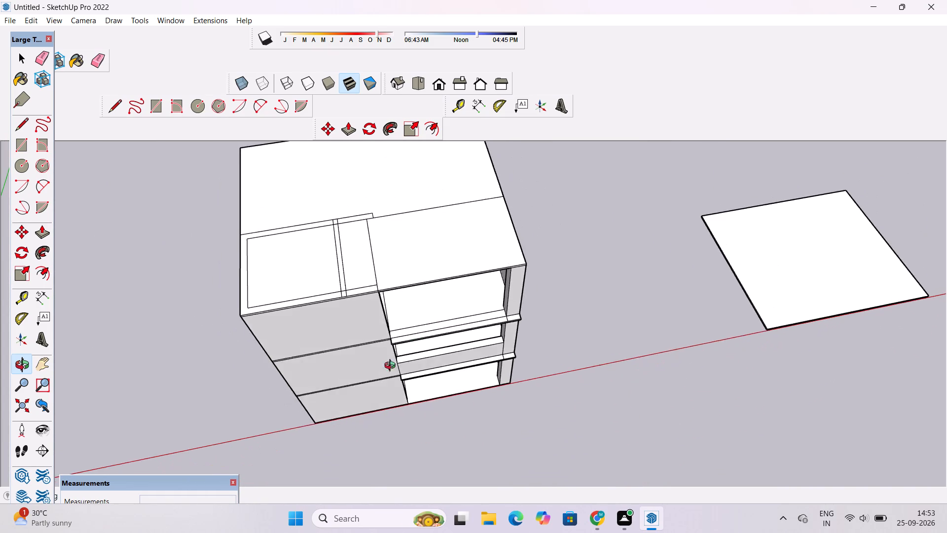
left_click_drag(392, 367, 381, 376)
left_click_drag(382, 352, 378, 363, "shift")
scroll(378, 363, "down", 5)
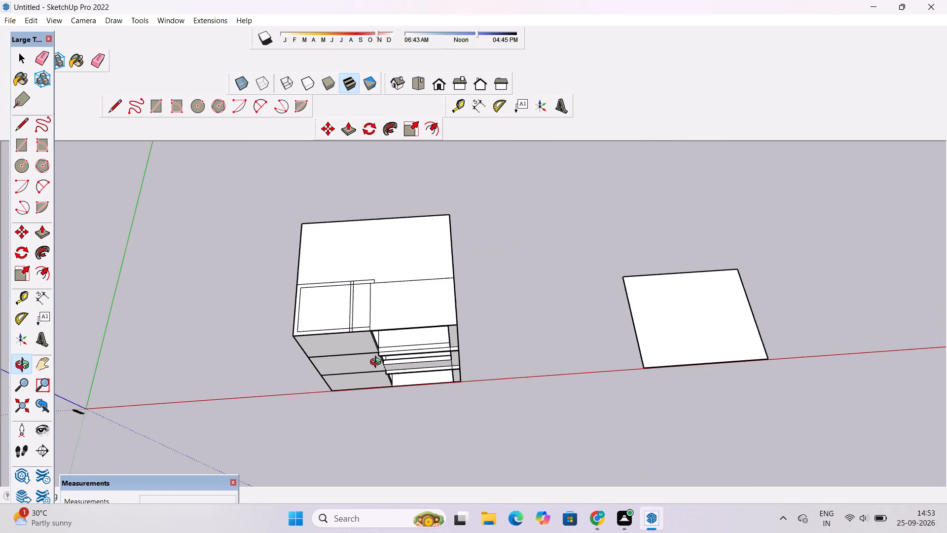
scroll(375, 365, "up", 4)
left_click_drag(356, 379, 380, 347)
scroll(366, 349, "down", 4)
left_click_drag(334, 355, 370, 361, "shift")
left_click(370, 361, "shift")
scroll(449, 288, "down", 6)
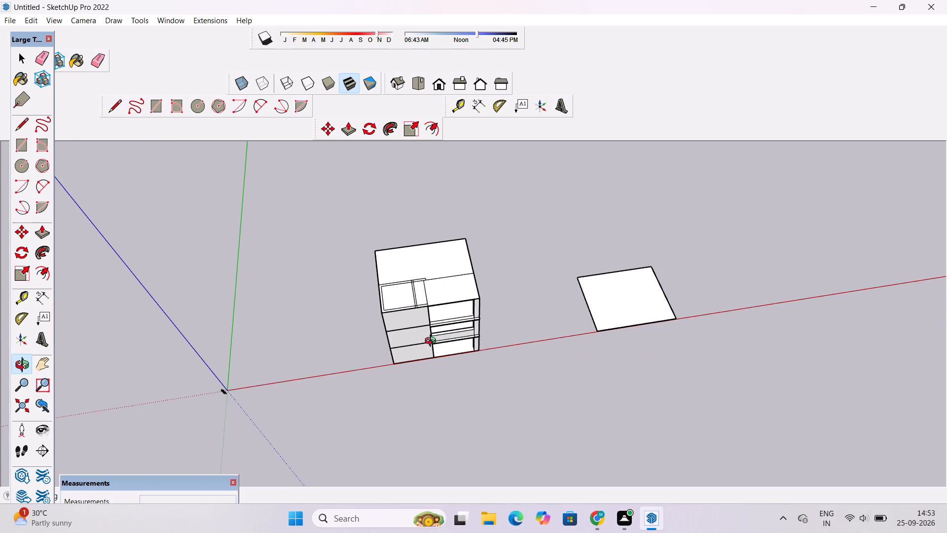
scroll(432, 343, "up", 8)
left_click_drag(431, 341, 452, 345, "shift")
left_click_drag(448, 367, 447, 312)
left_click(445, 304)
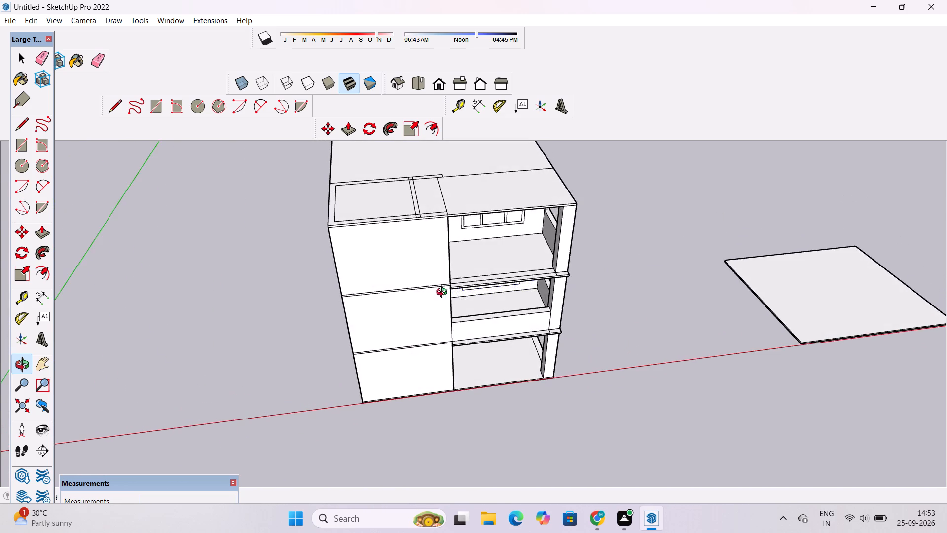
scroll(440, 289, "down", 4)
left_click_drag(440, 289, 439, 344, "shift")
scroll(437, 343, "down", 8)
scroll(433, 333, "up", 4)
scroll(433, 333, "down", 5)
scroll(433, 333, "up", 1)
scroll(433, 333, "down", 5)
scroll(433, 333, "up", 6)
scroll(433, 333, "down", 6)
scroll(433, 333, "up", 2)
scroll(433, 333, "down", 5)
scroll(433, 333, "up", 6)
scroll(433, 333, "down", 7)
left_click_drag(431, 346, 474, 347, "shift")
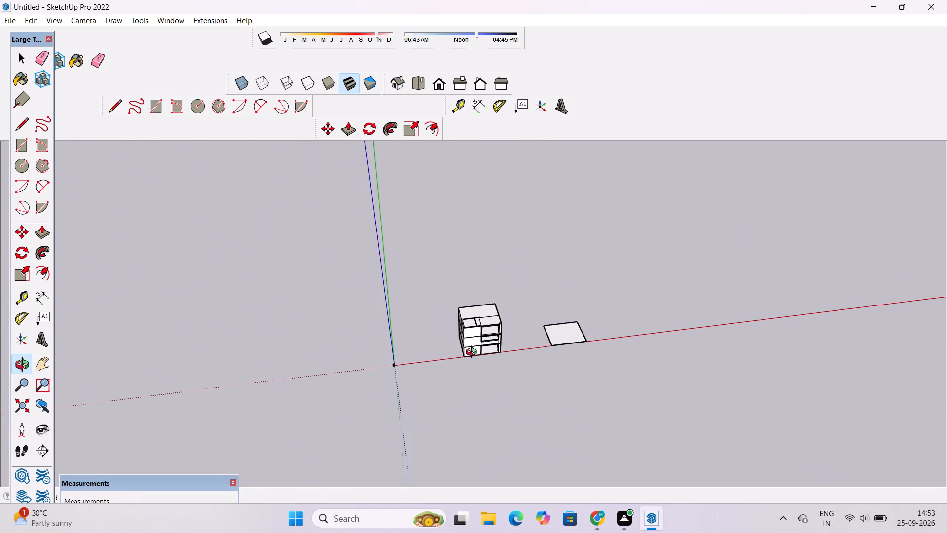
scroll(472, 347, "up", 11)
scroll(480, 327, "down", 5)
left_click_drag(519, 315, 427, 321)
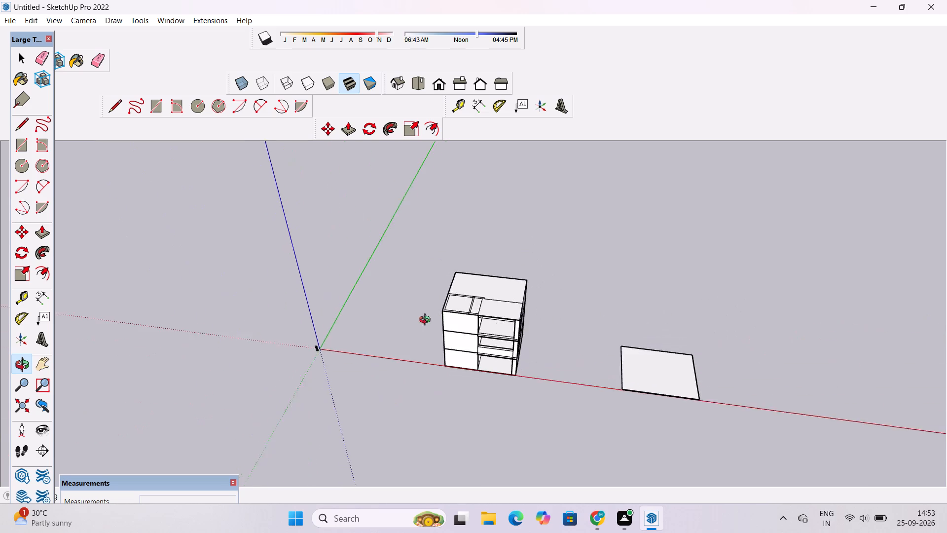
left_click_drag(427, 321, 433, 321)
left_click_drag(395, 327, 523, 314)
scroll(490, 319, "up", 10)
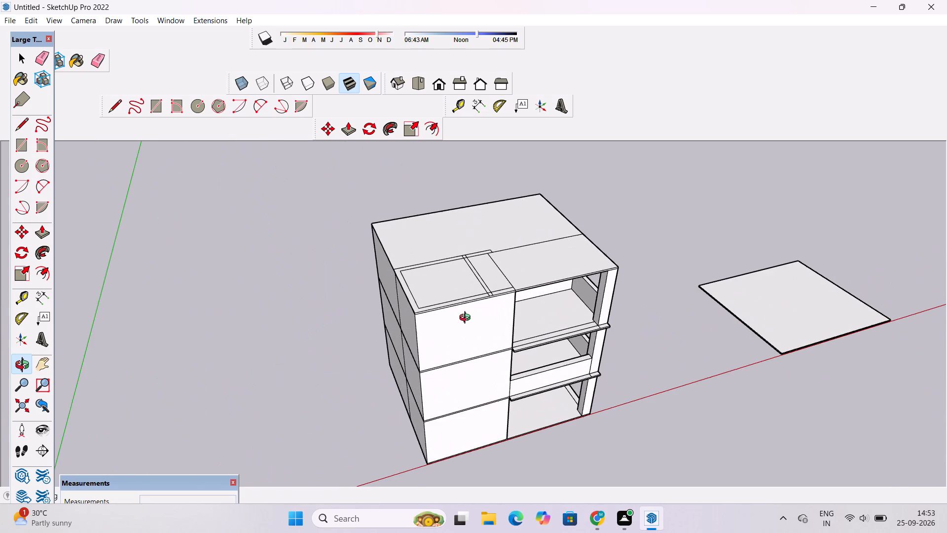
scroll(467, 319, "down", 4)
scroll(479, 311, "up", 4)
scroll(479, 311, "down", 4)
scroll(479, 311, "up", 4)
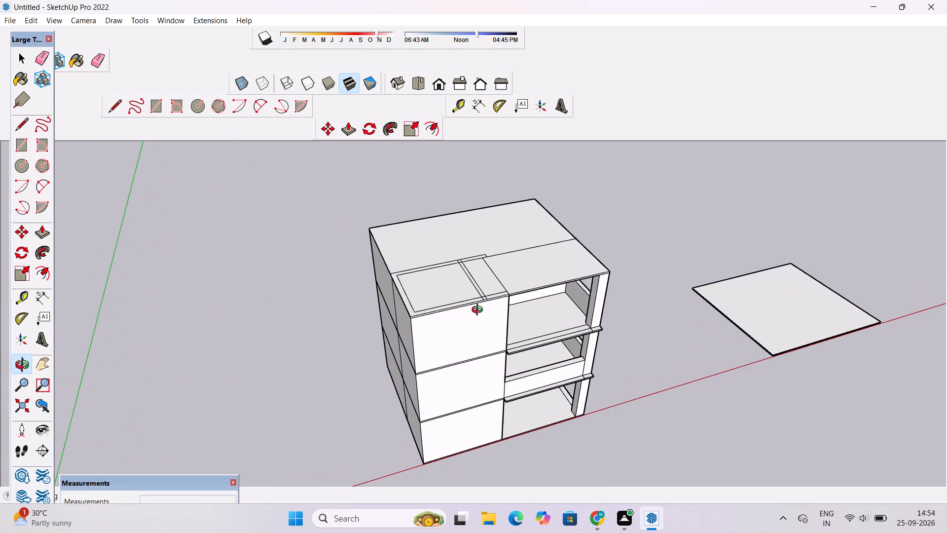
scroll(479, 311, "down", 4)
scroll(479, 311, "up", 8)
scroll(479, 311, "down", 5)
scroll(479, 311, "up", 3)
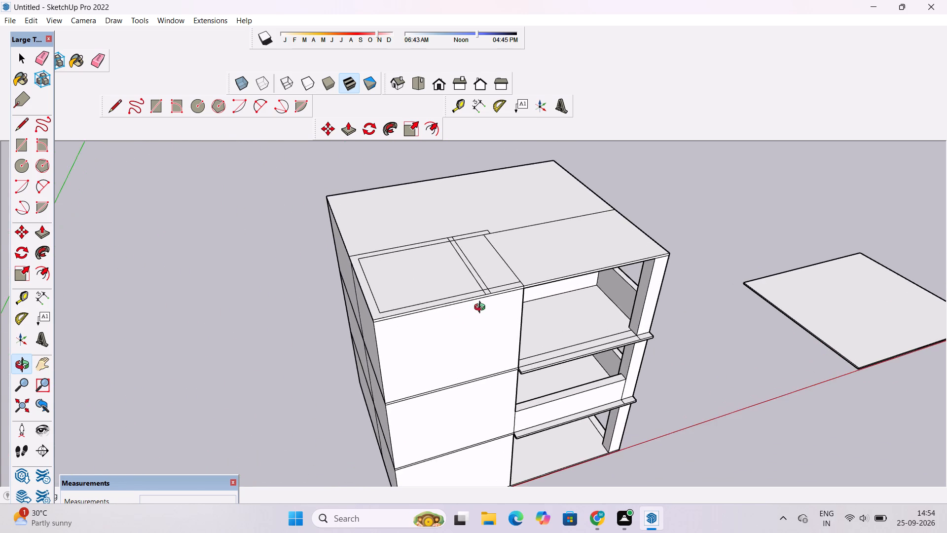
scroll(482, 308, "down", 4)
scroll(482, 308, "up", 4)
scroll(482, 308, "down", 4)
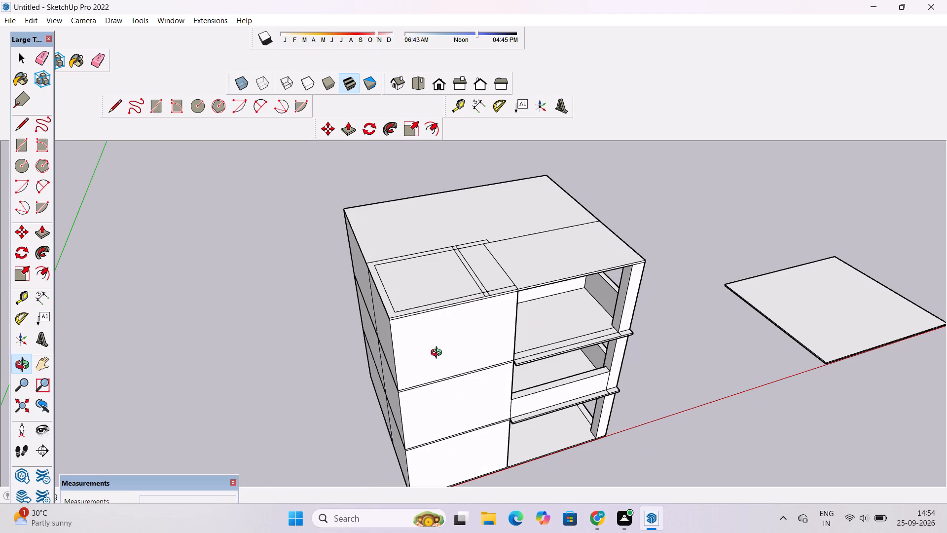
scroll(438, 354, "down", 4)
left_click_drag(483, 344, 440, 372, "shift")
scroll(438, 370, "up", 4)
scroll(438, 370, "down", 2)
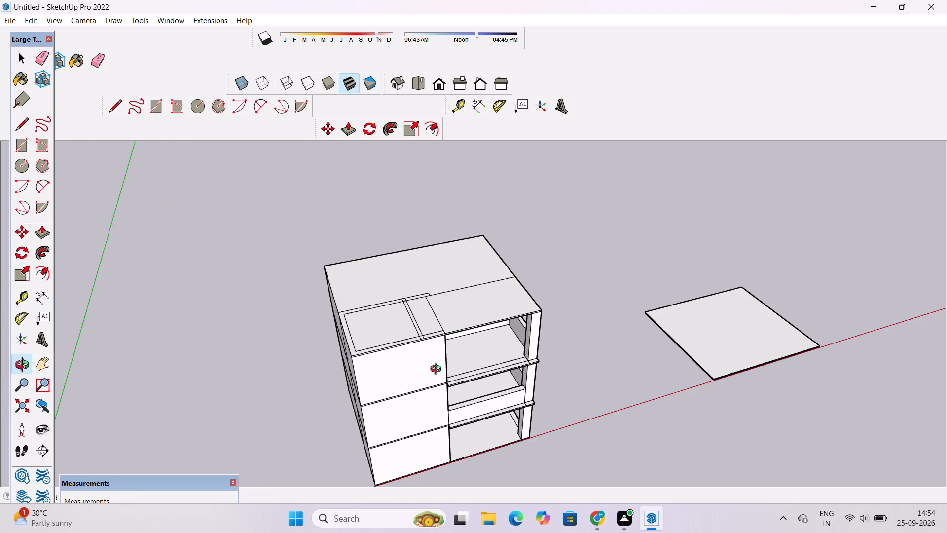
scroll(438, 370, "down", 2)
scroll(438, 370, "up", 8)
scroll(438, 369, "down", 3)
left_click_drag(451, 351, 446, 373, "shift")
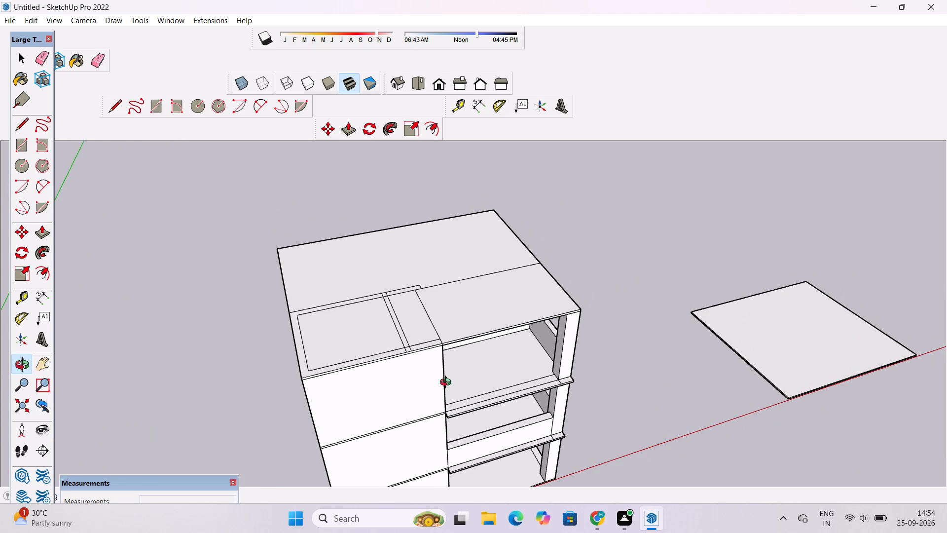
Examine the top storey's front floor edge and the roof outlines above it.
left_click_drag(448, 384, 439, 365, "shift")
scroll(434, 365, "up", 2)
left_click_drag(433, 373, 420, 343, "shift")
scroll(420, 346, "up", 2)
left_click_drag(434, 364, 415, 359)
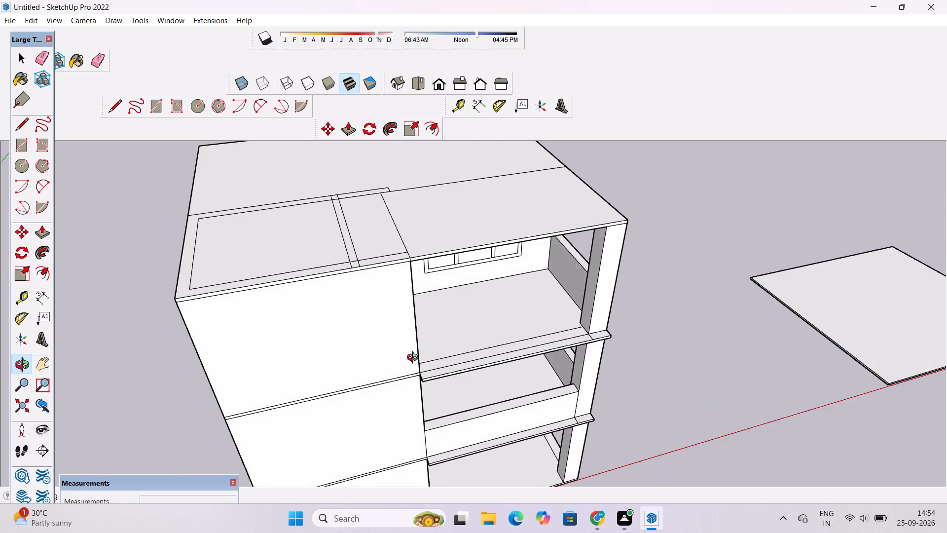
left_click_drag(415, 359, 406, 354)
scroll(395, 354, "up", 3)
left_click_drag(416, 364, 367, 356, "shift")
scroll(355, 355, "up", 4)
left_click_drag(401, 367, 384, 368)
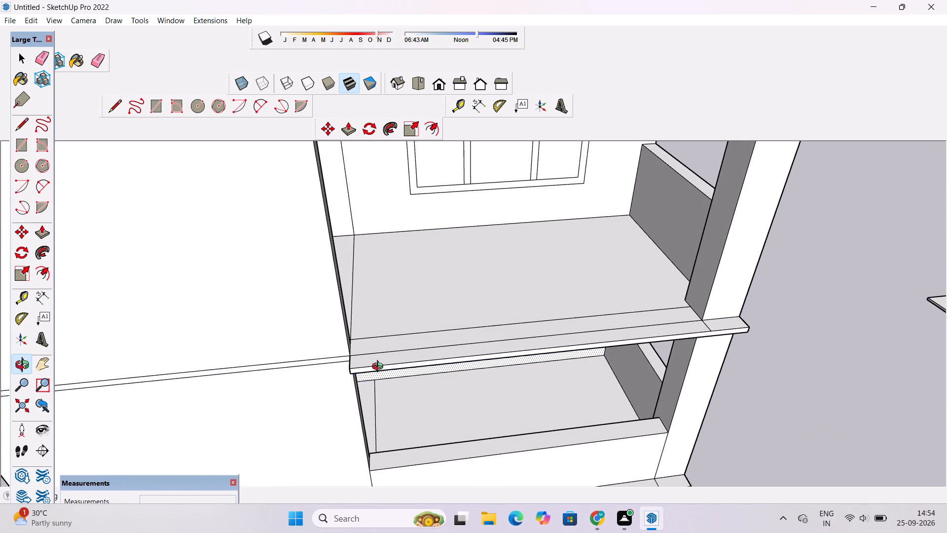
scroll(380, 368, "down", 8)
scroll(377, 367, "up", 1)
scroll(377, 367, "down", 1)
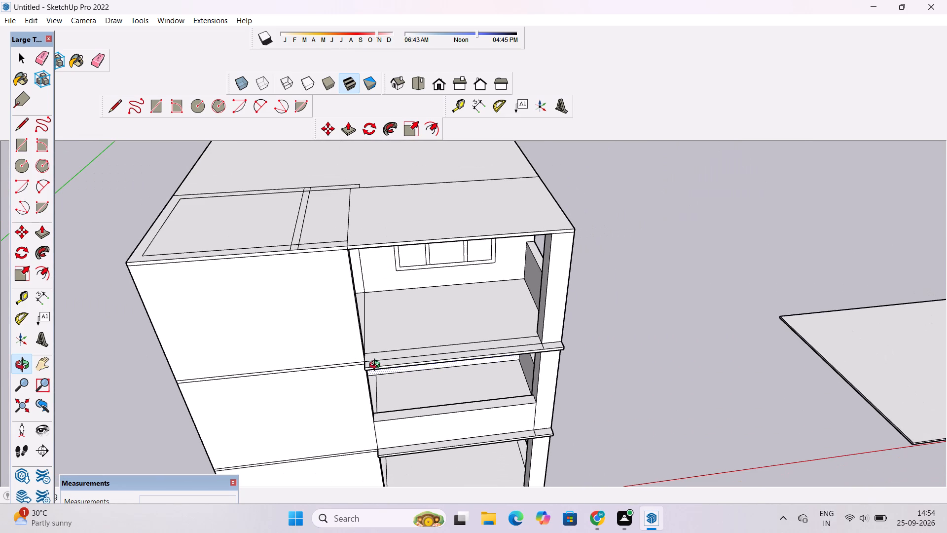
scroll(377, 366, "down", 4)
left_click_drag(376, 368, 376, 347, "shift")
scroll(375, 347, "up", 1)
left_click_drag(375, 347, 386, 388, "shift")
scroll(386, 388, "down", 3)
left_click_drag(359, 398, 368, 376)
scroll(368, 376, "up", 2)
left_click_drag(368, 376, 359, 392, "shift")
scroll(357, 393, "up", 1)
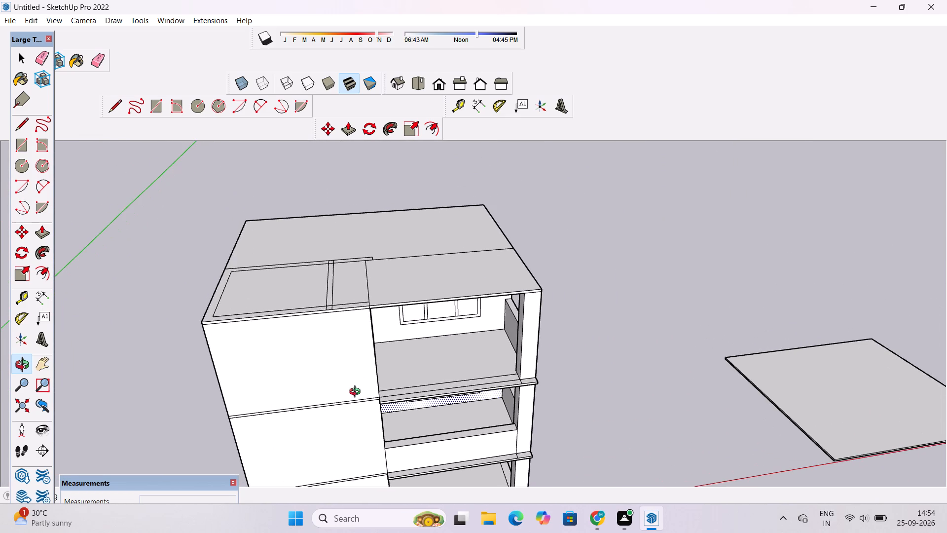
scroll(357, 391, "up", 1)
scroll(357, 391, "down", 3)
scroll(357, 391, "up", 1)
scroll(357, 391, "down", 4)
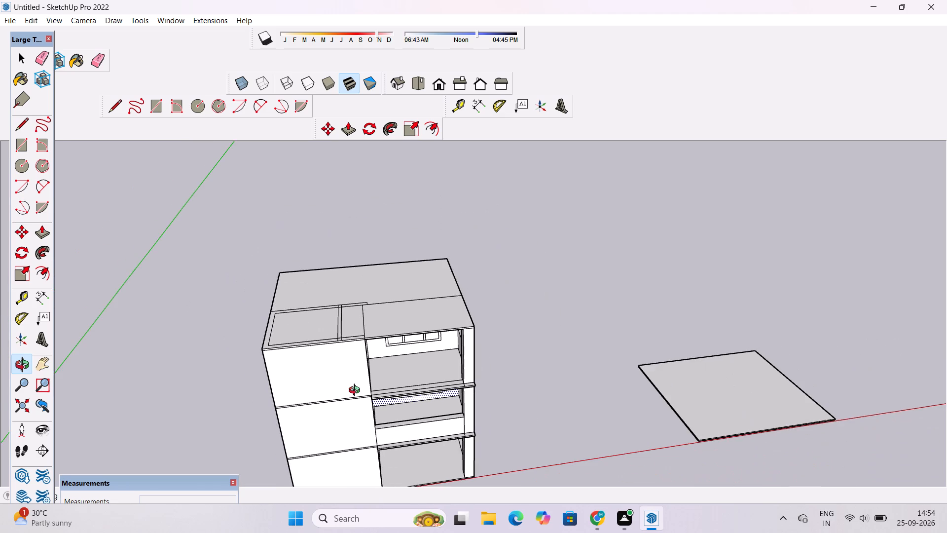
Examine the top storey's open front bay, including its floor, rear window and projecting slab edge.
left_click_drag(360, 388, 368, 386, "shift")
scroll(369, 385, "up", 2)
left_click_drag(372, 385, 378, 369, "shift")
scroll(377, 368, "up", 1)
left_click(377, 368, "shift")
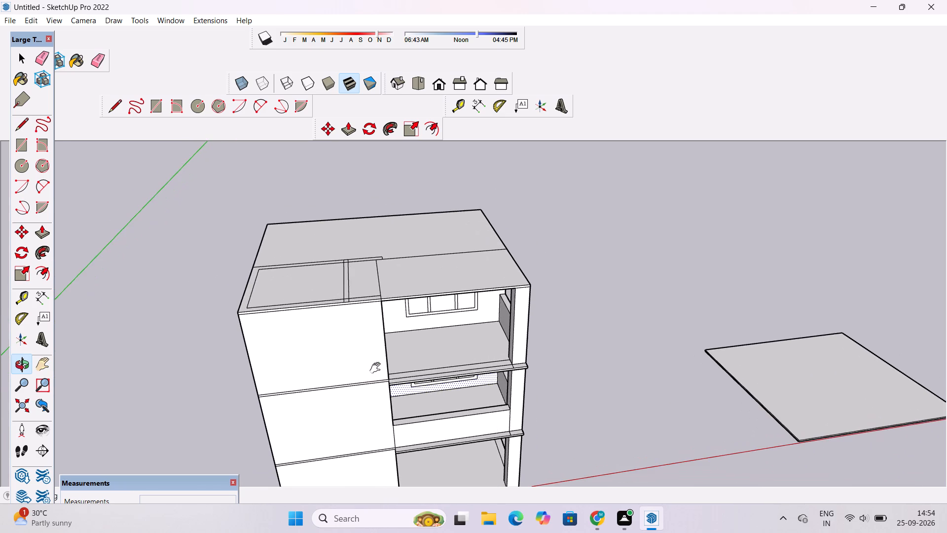
scroll(377, 369, "down", 2)
scroll(377, 369, "up", 3)
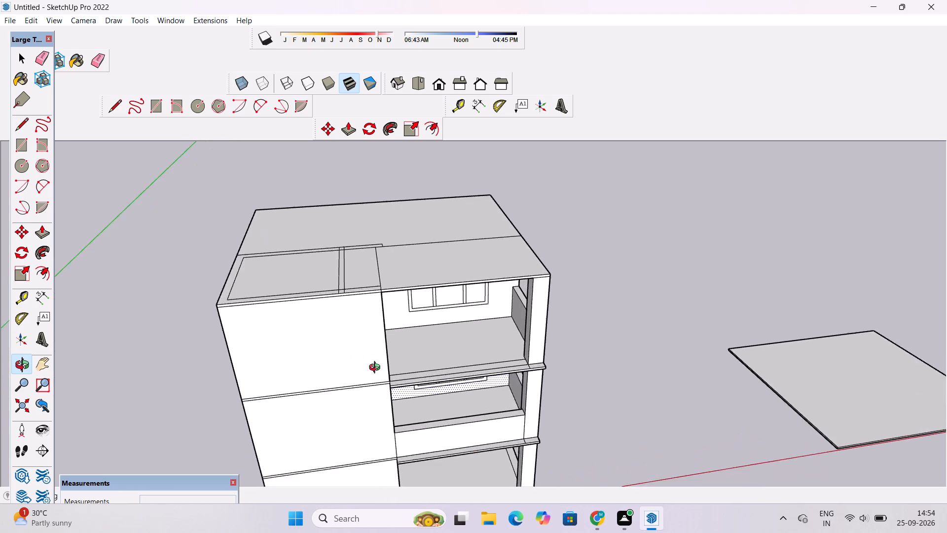
scroll(377, 369, "down", 4)
scroll(377, 369, "up", 8)
left_click_drag(381, 377, 370, 346, "shift")
left_click_drag(367, 353, 368, 396)
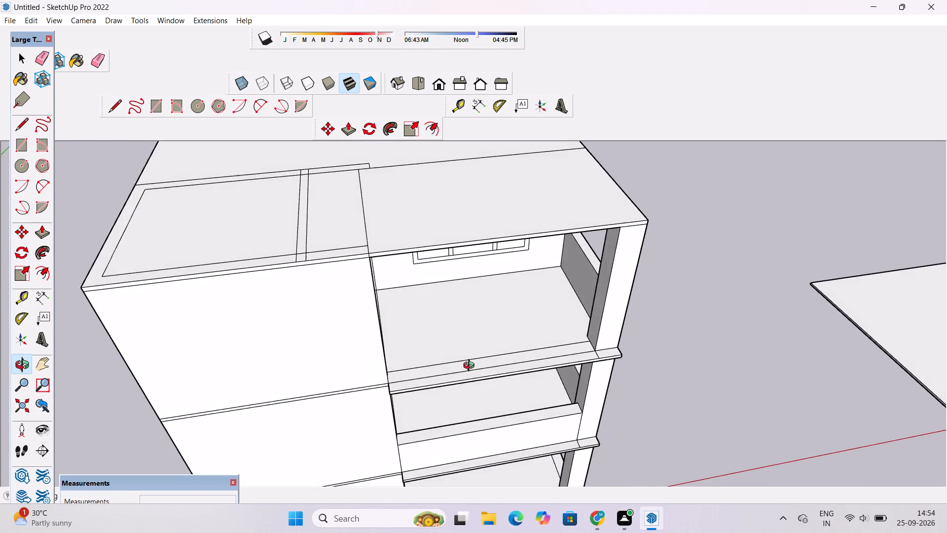
scroll(499, 362, "up", 4)
left_click_drag(537, 367, 445, 366)
left_click_drag(389, 378, 396, 374, "shift")
scroll(396, 374, "down", 2)
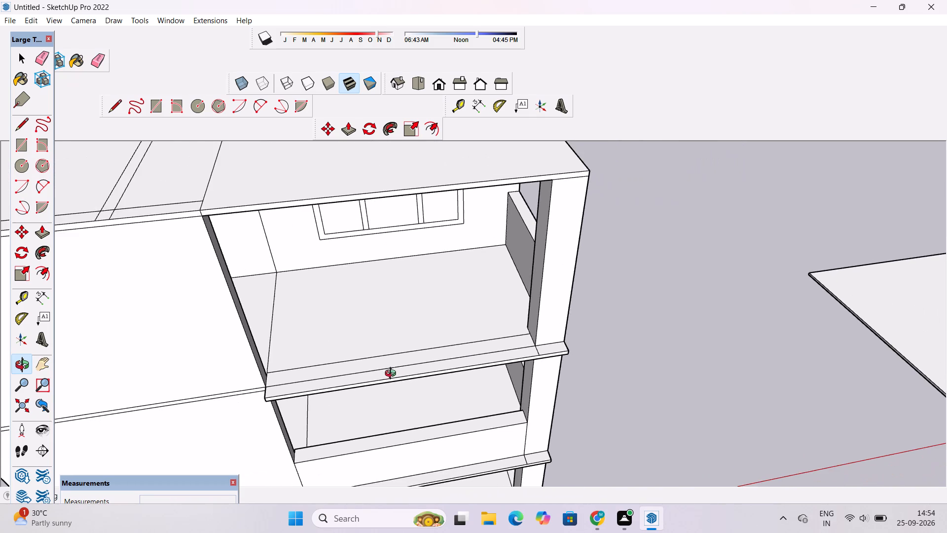
left_click_drag(384, 376, 439, 371, "shift")
scroll(438, 369, "up", 1)
scroll(438, 369, "down", 2, "shift")
left_click_drag(435, 368, 442, 363, "shift")
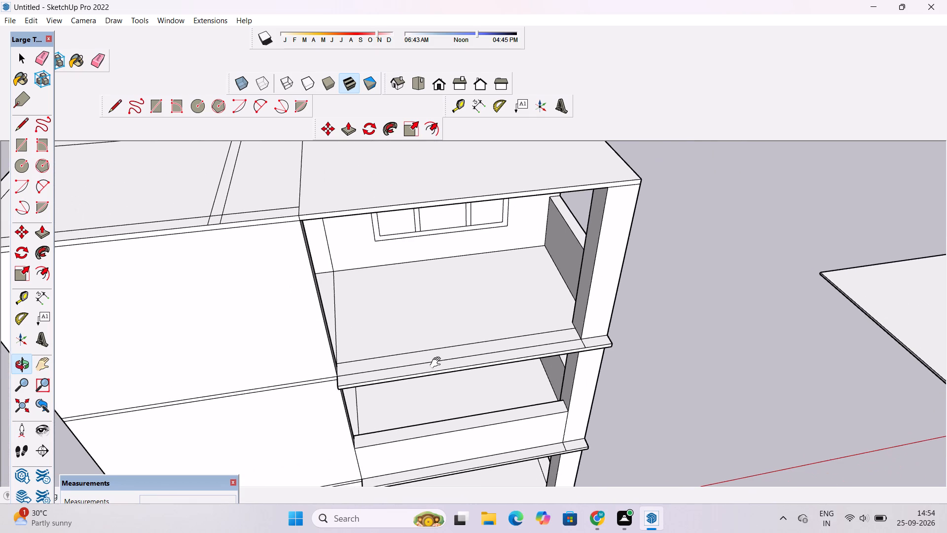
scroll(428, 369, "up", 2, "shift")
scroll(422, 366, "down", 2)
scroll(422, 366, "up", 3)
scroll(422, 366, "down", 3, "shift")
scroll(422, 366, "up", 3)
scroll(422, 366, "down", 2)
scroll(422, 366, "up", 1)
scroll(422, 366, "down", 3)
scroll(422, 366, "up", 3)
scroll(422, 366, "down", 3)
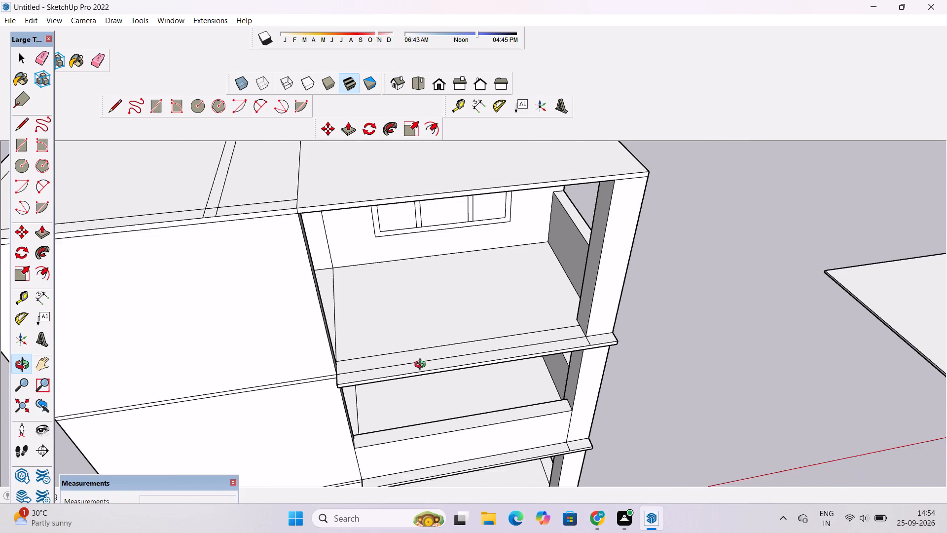
Inspect the two parallel strips along the top storey's front floor edge at close range.
left_click_drag(421, 367, 425, 377, "shift")
scroll(425, 377, "up", 3)
left_click_drag(425, 377, 428, 364)
scroll(429, 361, "up", 3, "shift")
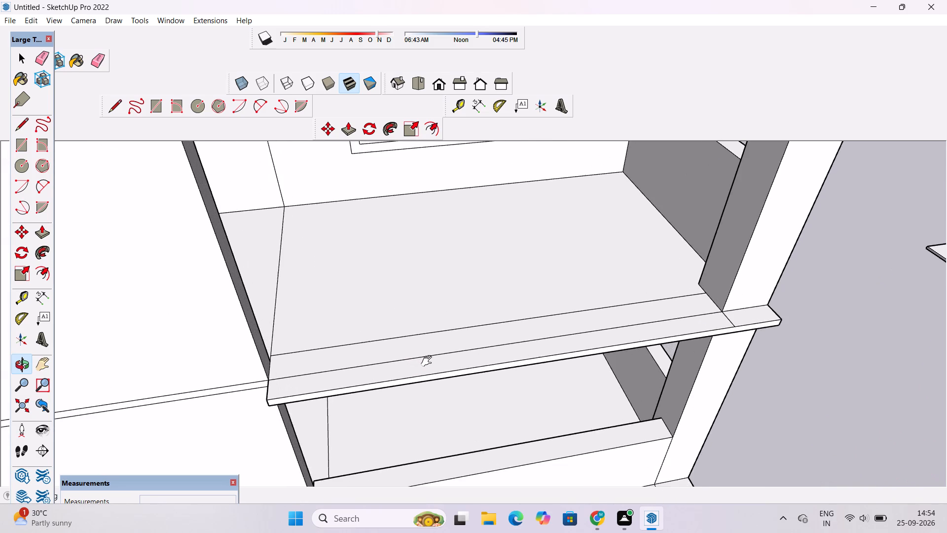
scroll(429, 361, "up", 3, "shift")
scroll(429, 361, "up", 1)
scroll(429, 361, "down", 4)
left_click_drag(428, 363, 432, 353, "shift")
scroll(432, 353, "up", 5, "shift")
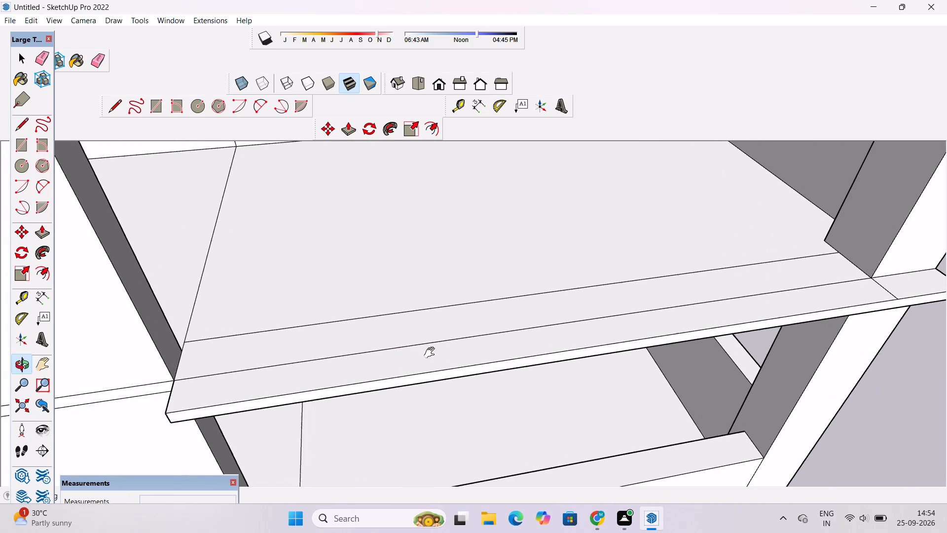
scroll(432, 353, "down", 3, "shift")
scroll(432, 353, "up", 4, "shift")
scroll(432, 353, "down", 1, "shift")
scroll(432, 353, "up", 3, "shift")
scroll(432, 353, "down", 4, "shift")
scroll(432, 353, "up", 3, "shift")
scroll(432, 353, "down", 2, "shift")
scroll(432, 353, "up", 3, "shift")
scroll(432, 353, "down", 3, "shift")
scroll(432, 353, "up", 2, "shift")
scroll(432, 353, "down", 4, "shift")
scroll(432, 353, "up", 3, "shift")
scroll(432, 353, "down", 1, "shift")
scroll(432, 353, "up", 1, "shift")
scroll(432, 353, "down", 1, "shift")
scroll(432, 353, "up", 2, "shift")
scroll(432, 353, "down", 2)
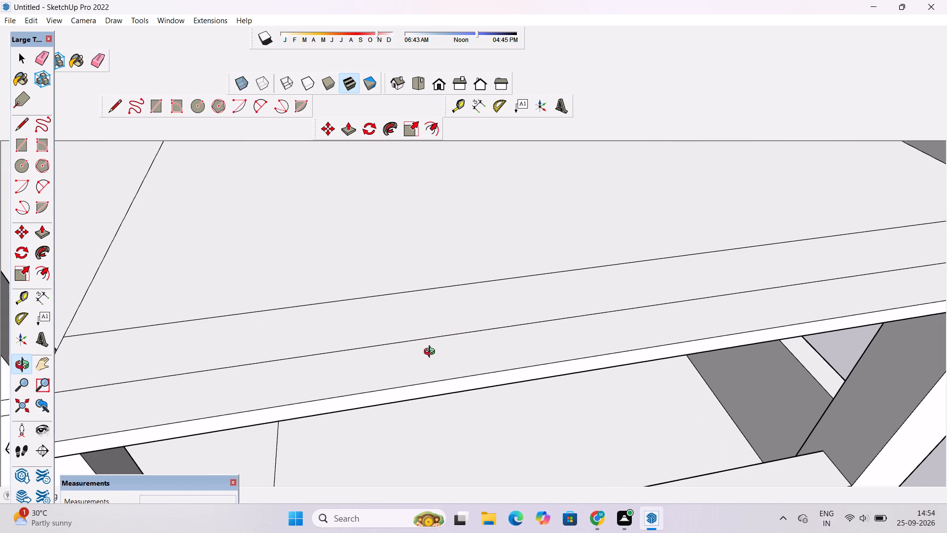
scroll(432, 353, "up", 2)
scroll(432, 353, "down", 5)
Examine the top storey's front edge strips from above, together with the middle storey's parapet below.
scroll(432, 353, "down", 9)
left_click_drag(430, 366, 437, 363, "shift")
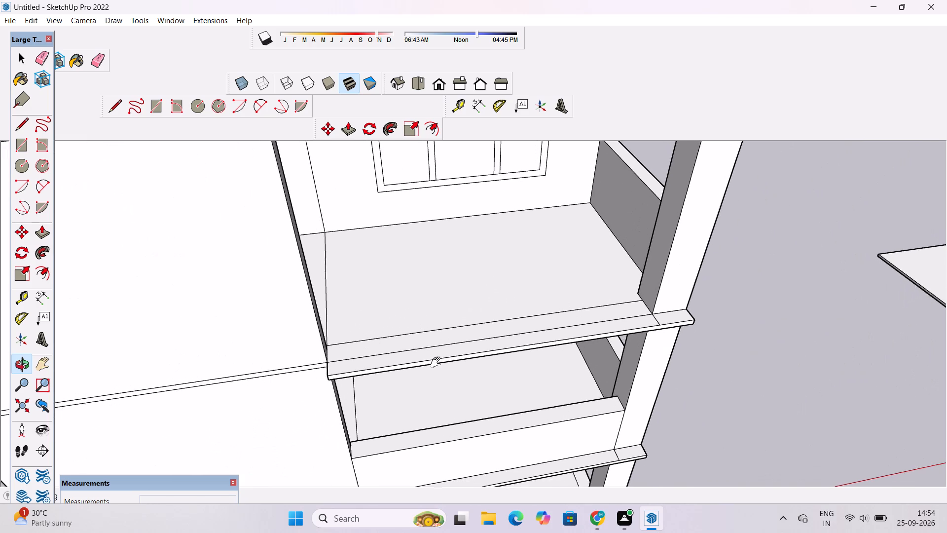
left_click_drag(437, 363, 438, 361, "shift")
scroll(438, 357, "down", 4)
left_click_drag(438, 357, 439, 373)
scroll(439, 373, "up", 2)
left_click_drag(438, 372, 439, 360, "shift")
scroll(439, 355, "up", 3)
scroll(439, 355, "down", 3)
left_click_drag(439, 355, 439, 377)
scroll(435, 372, "down", 3)
scroll(435, 372, "up", 4)
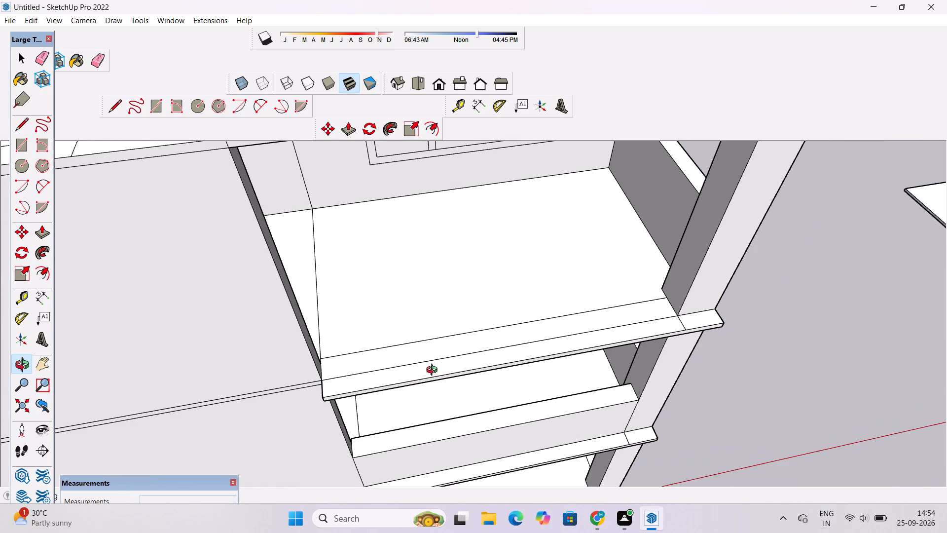
scroll(434, 371, "up", 3)
scroll(434, 371, "down", 4)
scroll(434, 371, "up", 4)
left_click_drag(434, 371, 448, 353, "shift")
scroll(448, 353, "down", 4)
left_click_drag(448, 353, 447, 374)
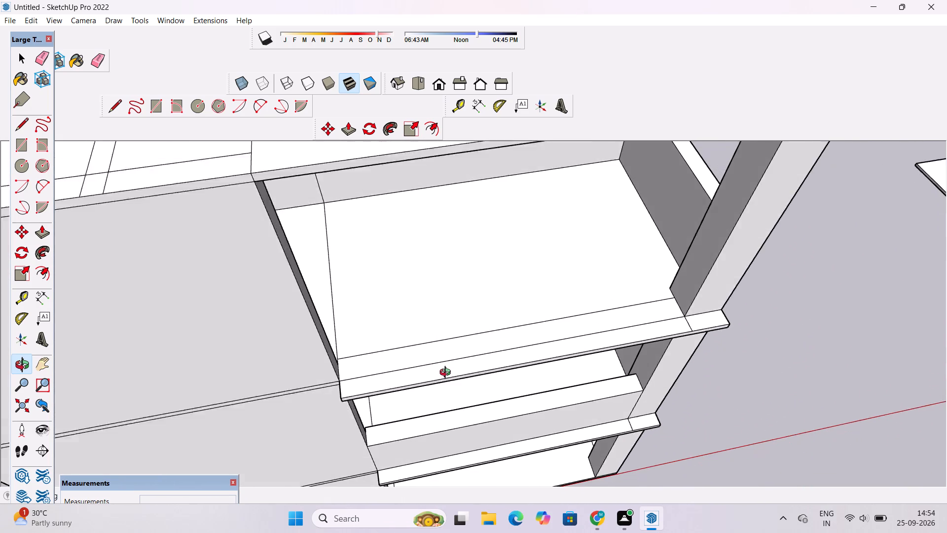
left_click_drag(447, 374, 447, 375)
scroll(446, 375, "down", 3)
left_click_drag(444, 375, 443, 387)
scroll(440, 385, "up", 2)
scroll(440, 385, "down", 2)
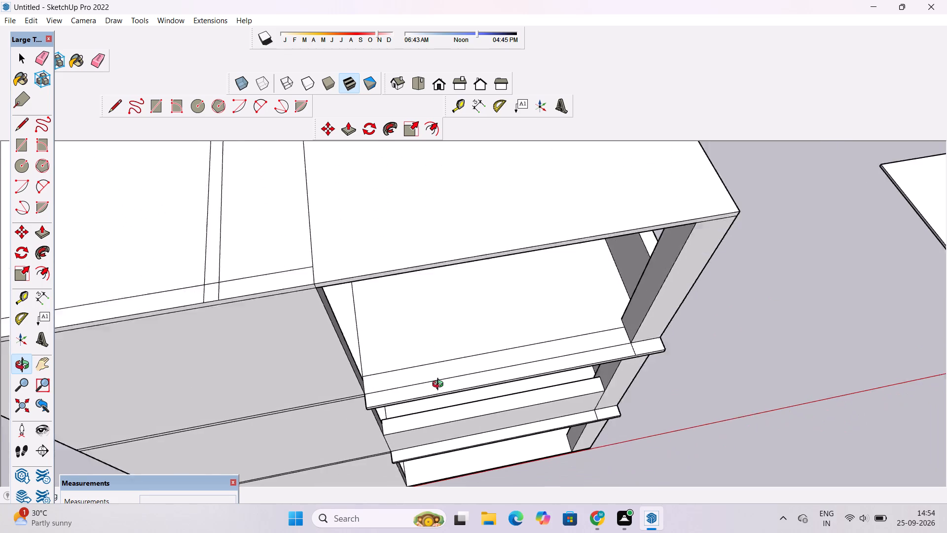
Examine the whole three-storey building from above, including its roof outlines and stacked front bays.
scroll(440, 385, "down", 2)
scroll(440, 385, "up", 4)
scroll(439, 383, "down", 4)
left_click_drag(442, 388, 446, 357, "shift")
scroll(446, 355, "down", 5)
left_click_drag(448, 382, 448, 367)
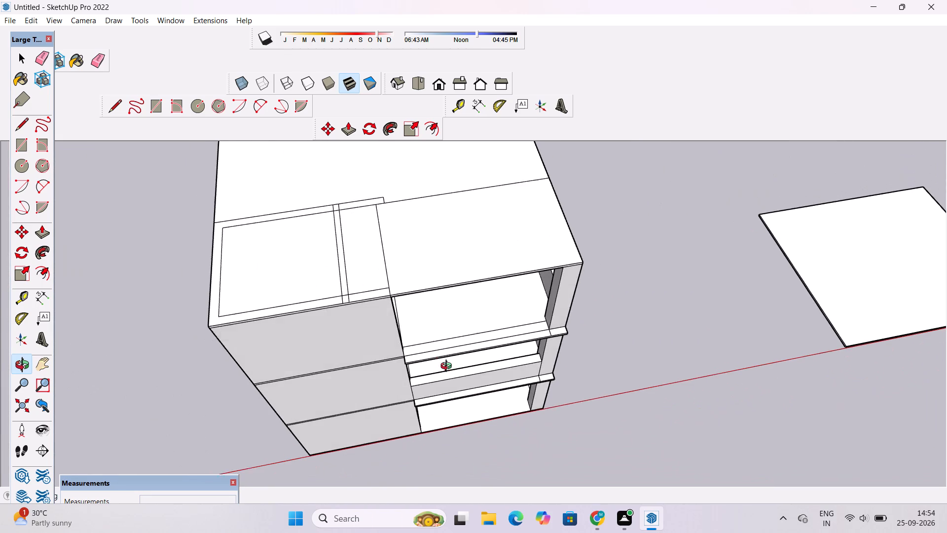
left_click_drag(448, 367, 449, 366)
scroll(445, 361, "up", 2)
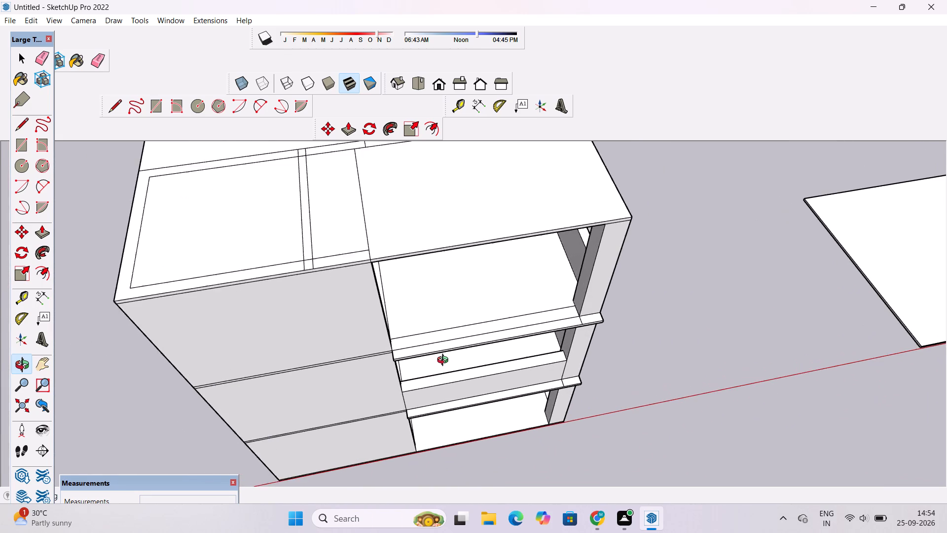
scroll(445, 361, "down", 3)
left_click_drag(444, 362, 444, 351, "shift")
scroll(443, 352, "down", 2, "shift")
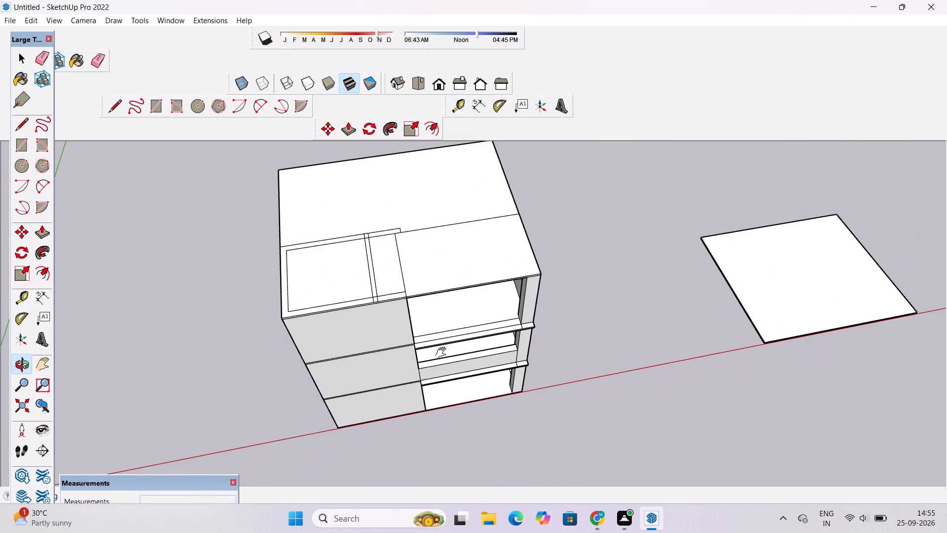
scroll(443, 353, "up", 1, "shift")
scroll(443, 353, "down", 3)
left_click_drag(443, 355, 443, 375, "shift")
scroll(443, 375, "up", 2, "shift")
left_click_drag(443, 375, 441, 360)
scroll(441, 355, "down", 3)
left_click_drag(434, 377, 435, 363)
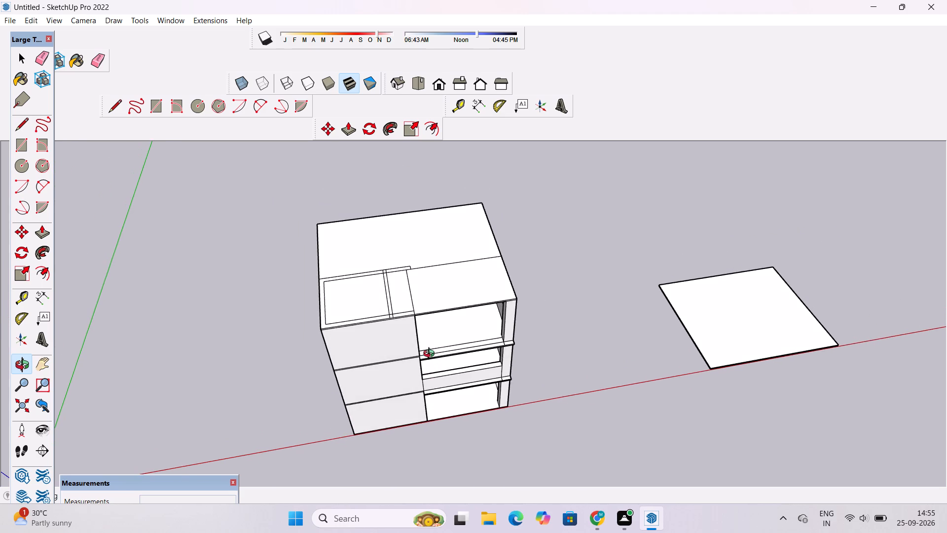
scroll(431, 355, "up", 3)
scroll(431, 355, "down", 5)
scroll(431, 355, "up", 10)
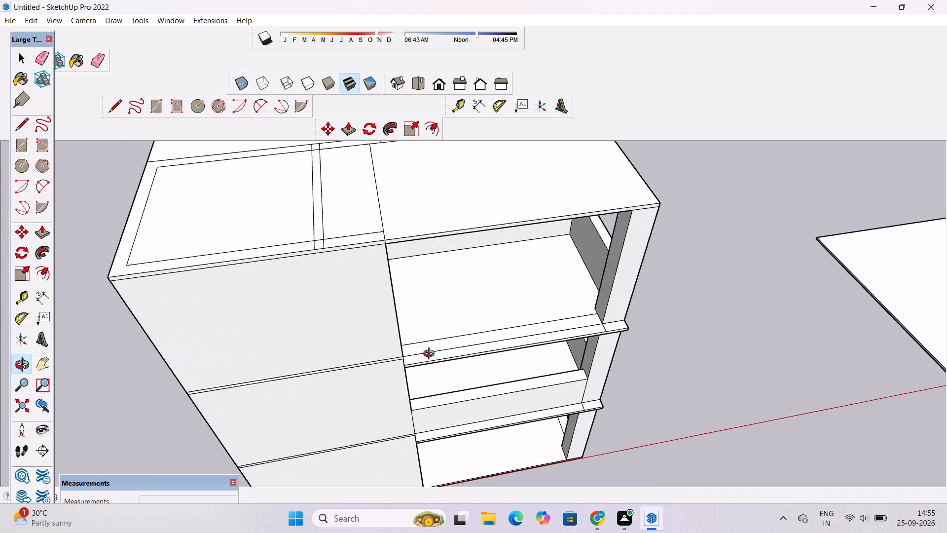
Examine where the top storey's front floor strips meet the solid front wall and the corner column.
scroll(431, 355, "up", 4)
scroll(431, 355, "down", 3)
left_click_drag(438, 390, 439, 356)
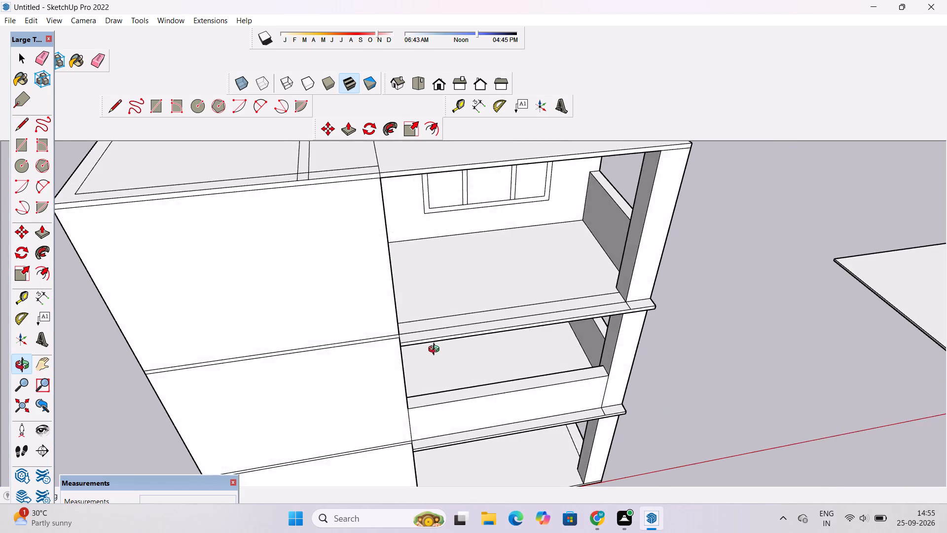
scroll(435, 350, "down", 4)
left_click_drag(435, 350, 438, 364, "shift")
scroll(438, 364, "down", 4)
scroll(438, 364, "up", 2)
left_click_drag(437, 363, 422, 380, "shift")
scroll(418, 382, "up", 3)
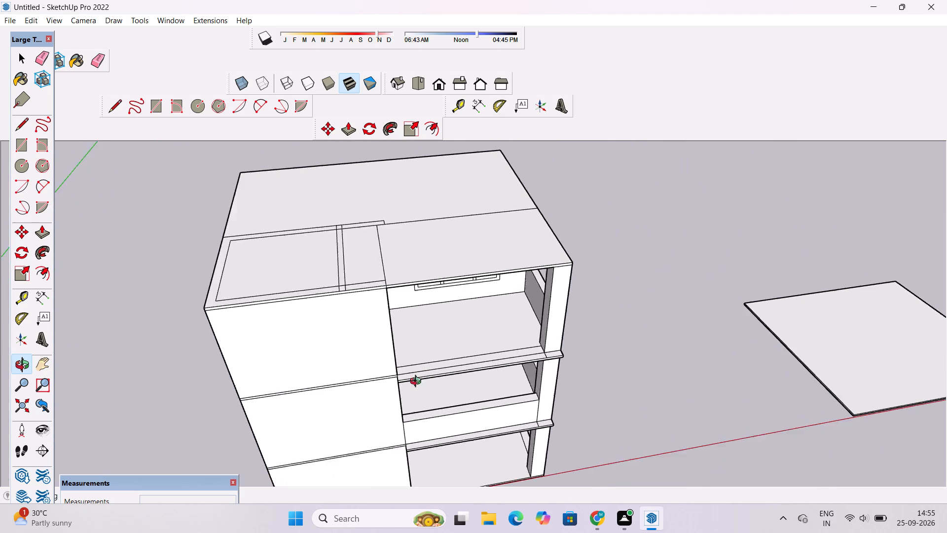
scroll(418, 382, "up", 5)
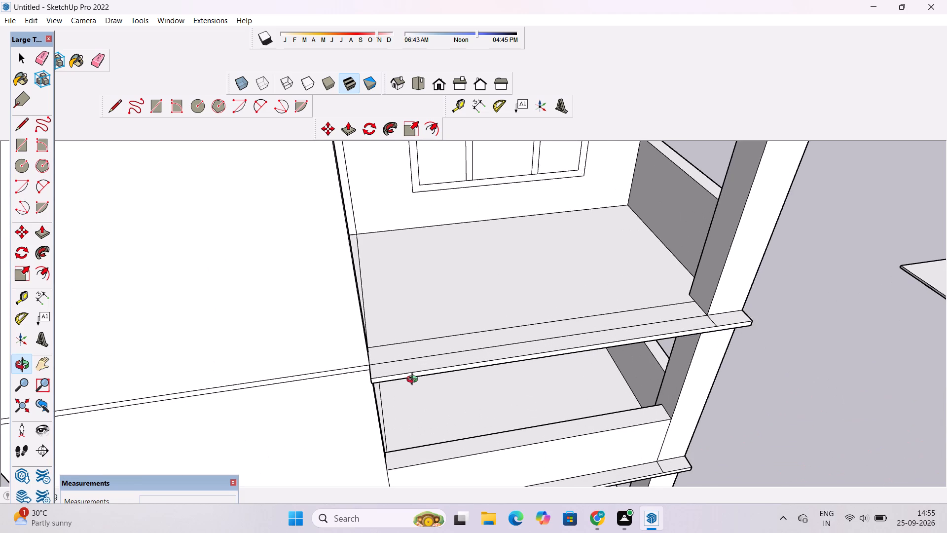
scroll(414, 381, "up", 4)
scroll(414, 381, "down", 3)
scroll(414, 381, "up", 2)
scroll(413, 380, "down", 10)
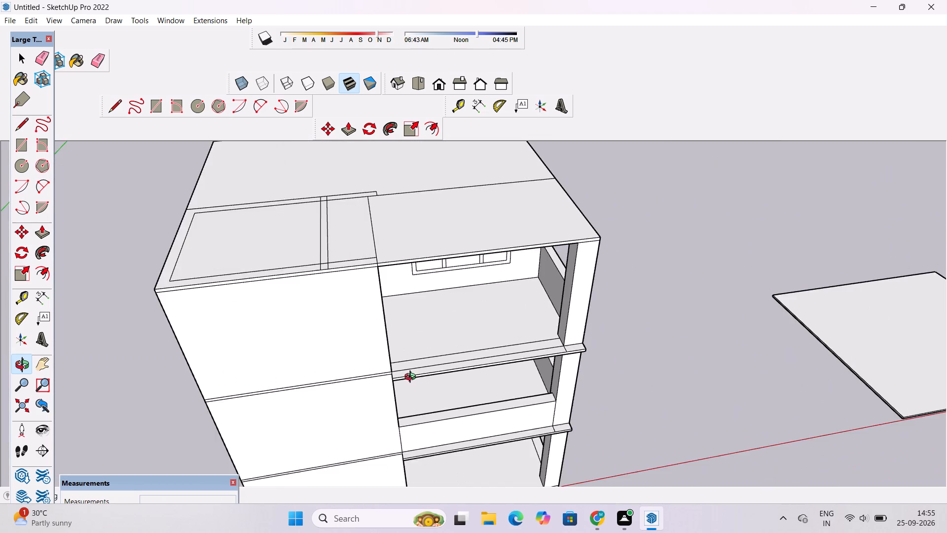
scroll(412, 378, "up", 9)
scroll(412, 376, "down", 4)
scroll(412, 376, "up", 3)
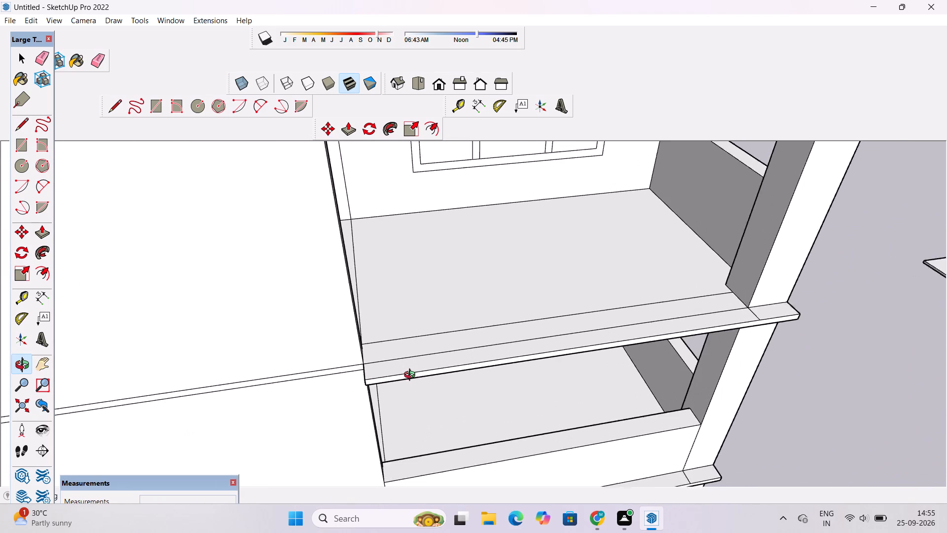
scroll(412, 376, "up", 3)
scroll(412, 376, "down", 2)
scroll(411, 376, "up", 2)
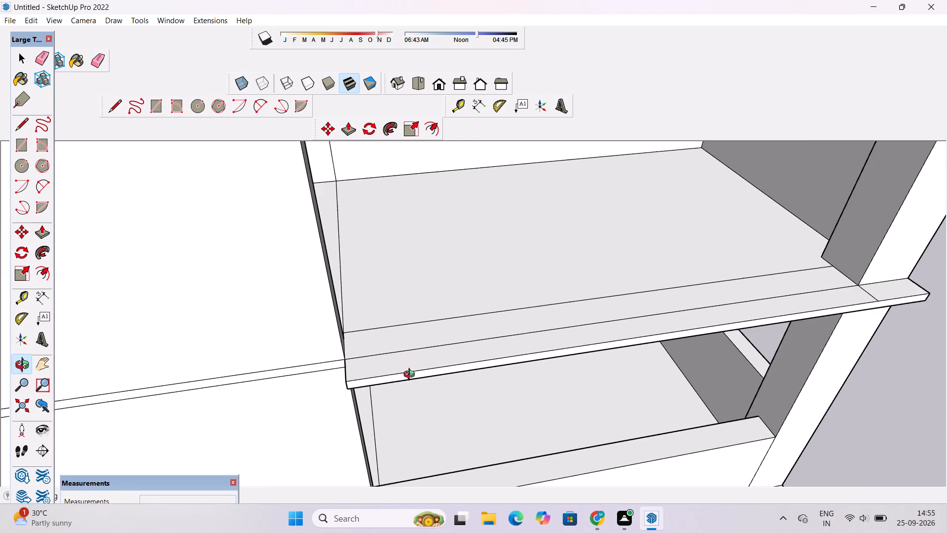
scroll(411, 376, "down", 3)
scroll(411, 376, "up", 4)
scroll(411, 376, "down", 4)
scroll(411, 376, "up", 3)
scroll(411, 376, "down", 4)
scroll(411, 376, "up", 5)
scroll(411, 375, "down", 3)
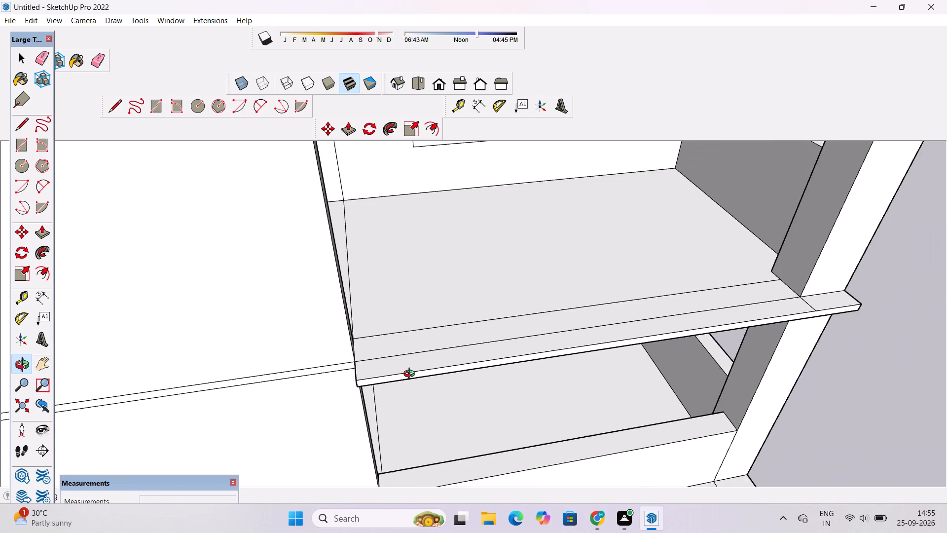
Examine the open front bays of all three storeys, comparing the top floor edge with the middle storey's parapet.
scroll(411, 375, "down", 11)
left_click_drag(417, 396, 417, 378, "shift")
scroll(417, 378, "down", 4, "shift")
left_click_drag(417, 378, 419, 388, "shift")
scroll(419, 388, "down", 5, "shift")
scroll(419, 388, "up", 8)
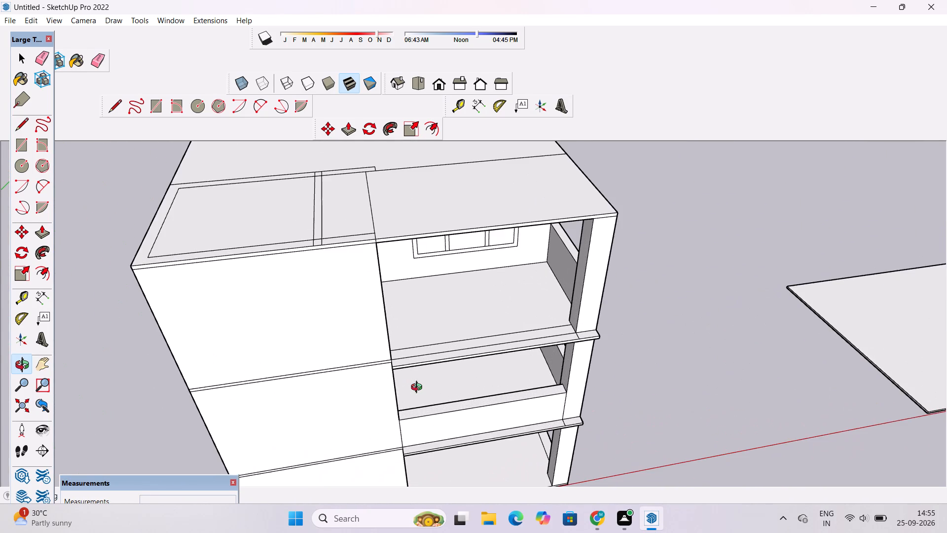
left_click_drag(419, 388, 414, 373, "shift")
scroll(403, 375, "down", 3)
left_click_drag(402, 386, 402, 401)
left_click_drag(404, 410, 411, 414, "shift")
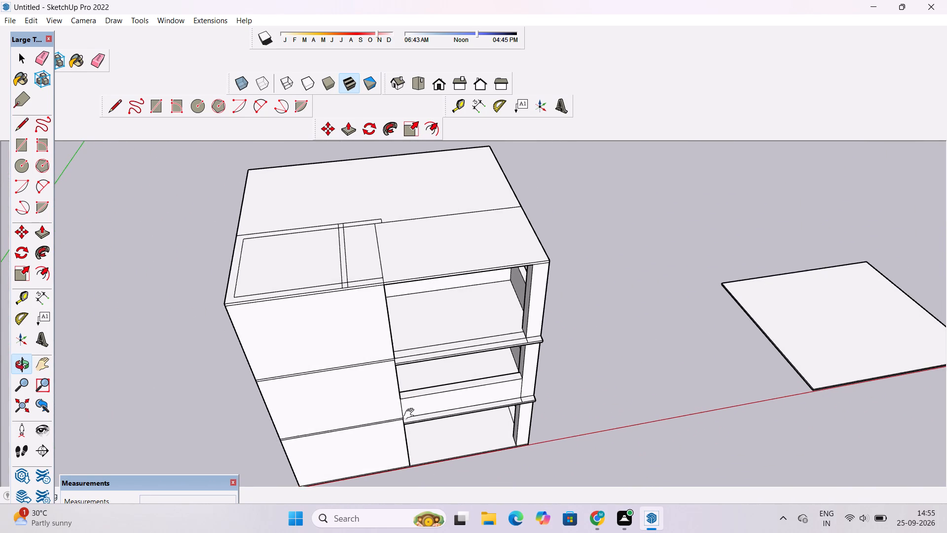
left_click_drag(411, 414, 420, 417, "shift")
left_click_drag(428, 420, 458, 427)
left_click(459, 428)
scroll(470, 426, "up", 3)
left_click_drag(468, 421, 453, 422, "shift")
scroll(443, 420, "down", 3)
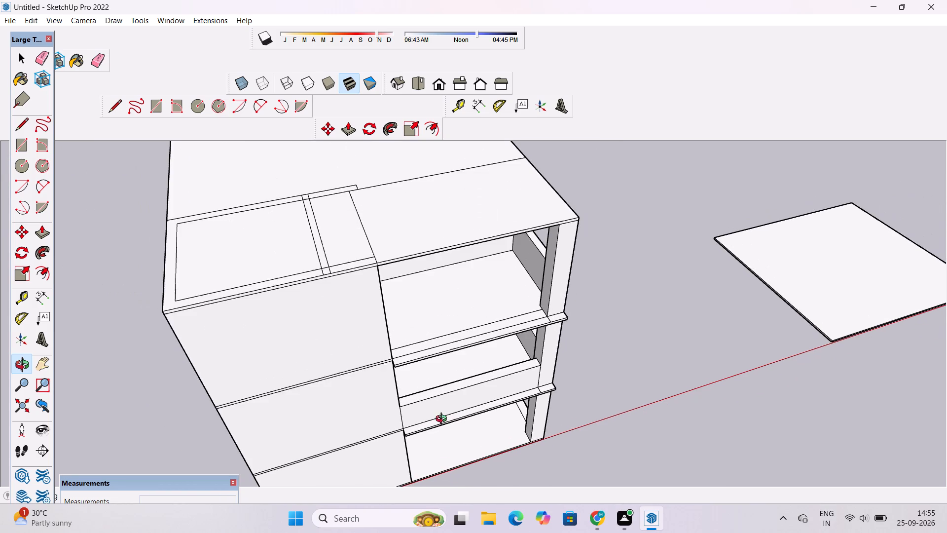
left_click_drag(434, 421, 430, 411, "shift")
scroll(426, 407, "up", 1)
left_click_drag(424, 407, 418, 393)
scroll(418, 393, "down", 2)
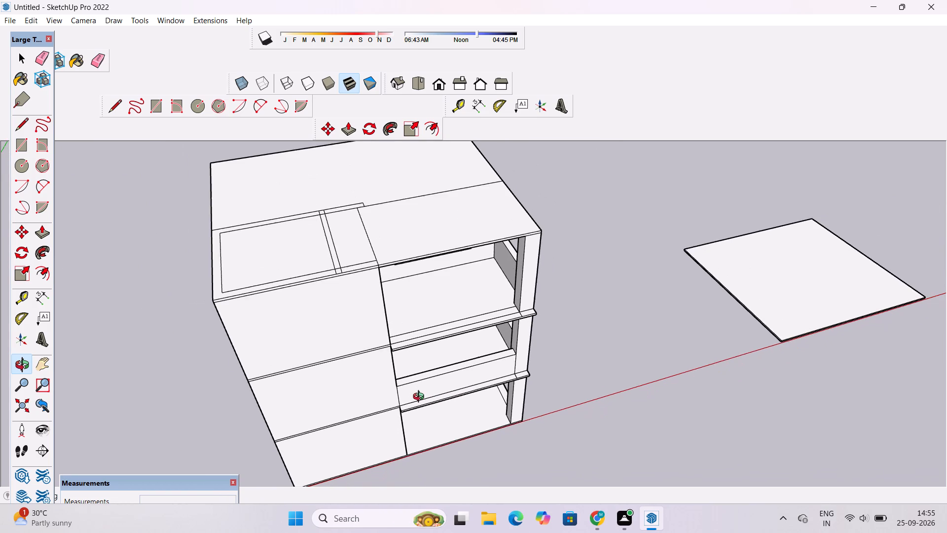
left_click_drag(421, 399, 419, 387)
scroll(417, 384, "up", 4)
left_click_drag(416, 384, 407, 377)
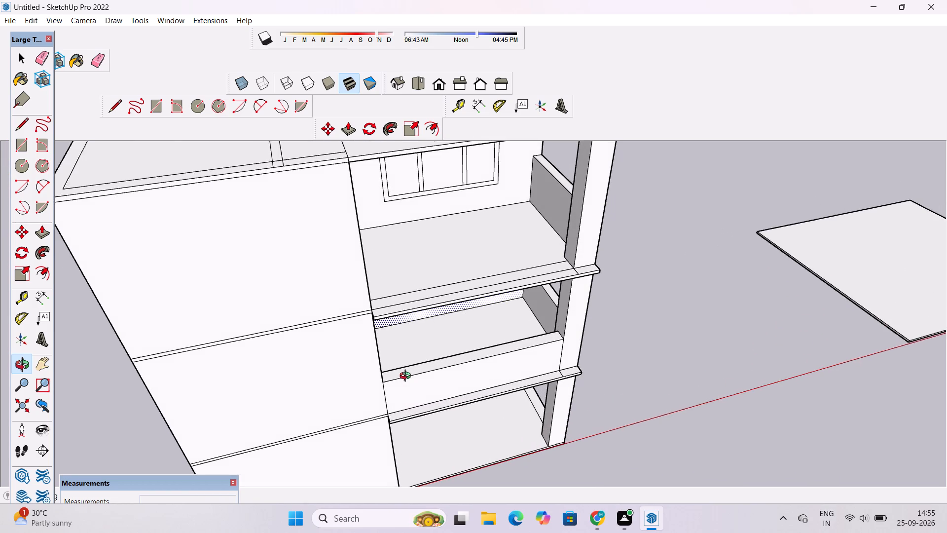
Examine the stacked front bays, comparing the top floor's bare front edge with the middle storey's parapet.
left_click_drag(407, 377, 387, 354)
scroll(386, 355, "up", 1)
left_click_drag(388, 356, 410, 370, "shift")
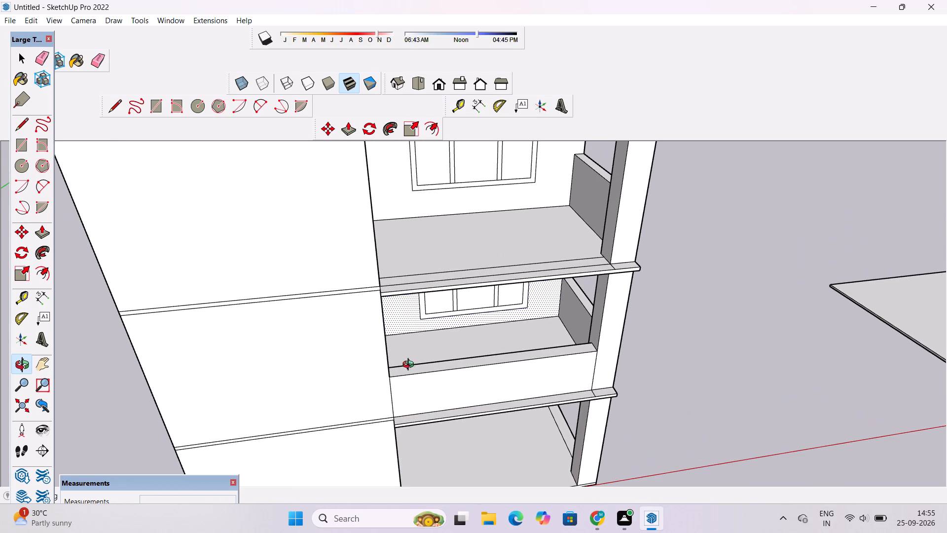
left_click_drag(418, 328, 412, 334, "shift")
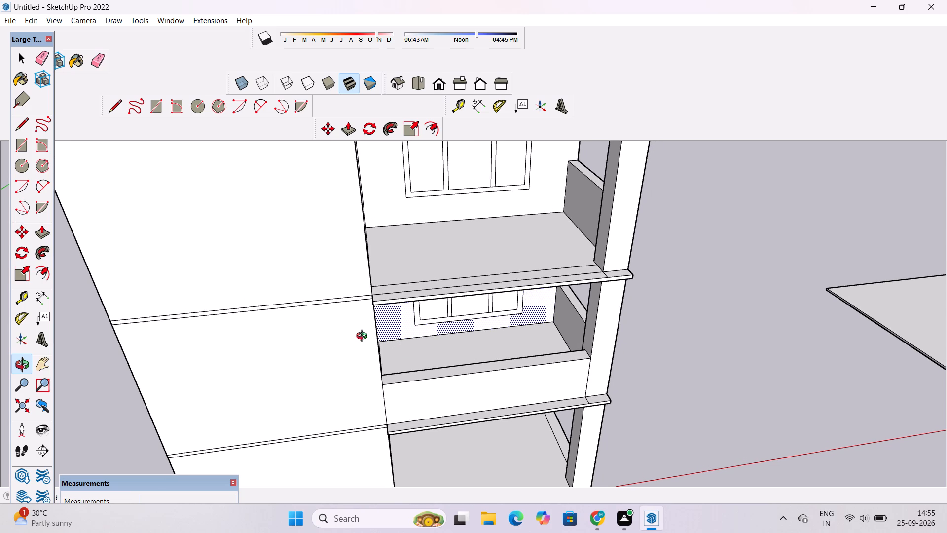
scroll(364, 337, "down", 3)
scroll(364, 337, "up", 4)
left_click_drag(364, 337, 364, 343, "shift")
scroll(364, 343, "down", 2)
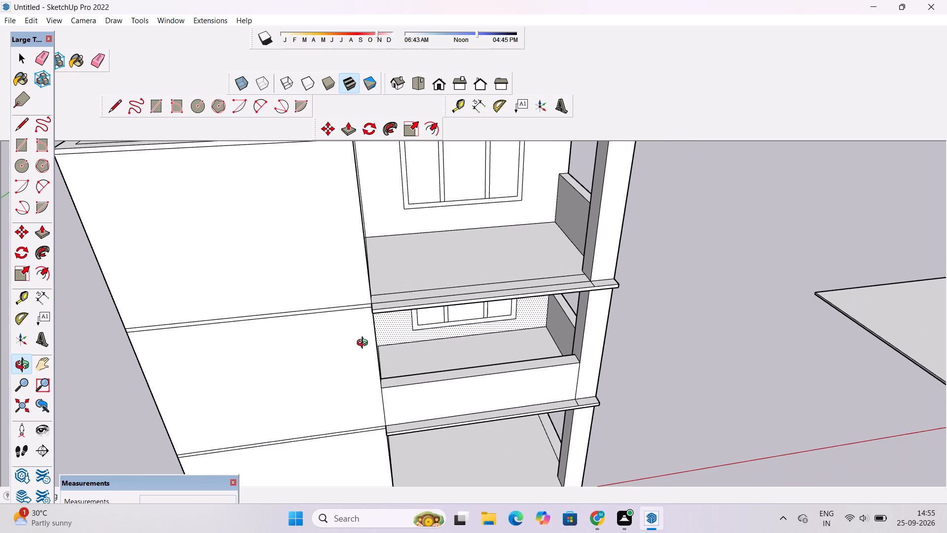
left_click_drag(364, 352, 370, 361, "shift")
left_click_drag(369, 366, 393, 352)
left_click(393, 348)
scroll(387, 344, "down", 5)
left_click_drag(385, 341, 392, 363, "shift")
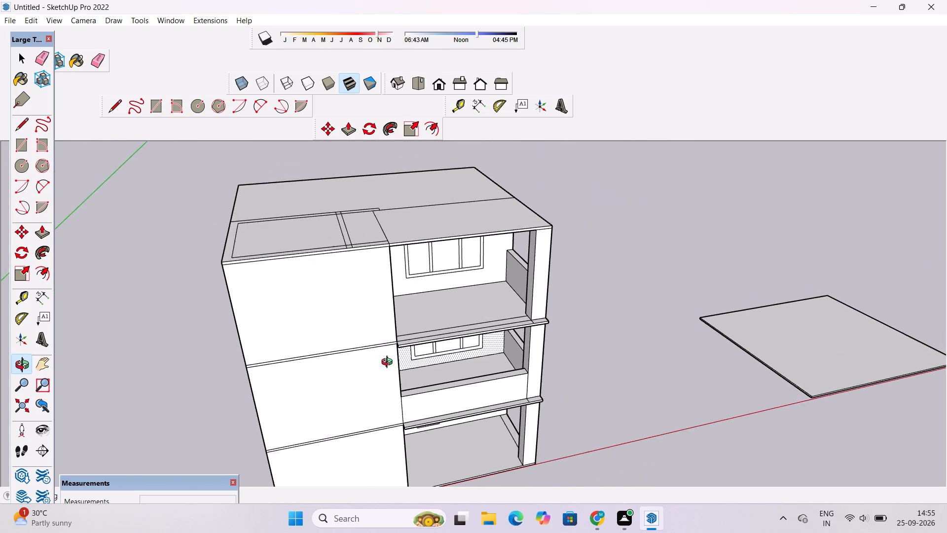
Examine the top floor's front edge strips between the solid front wall and the corner column.
scroll(387, 362, "up", 3)
left_click_drag(387, 361, 322, 392)
scroll(415, 361, "up", 3)
left_click_drag(414, 353, 328, 359, "shift")
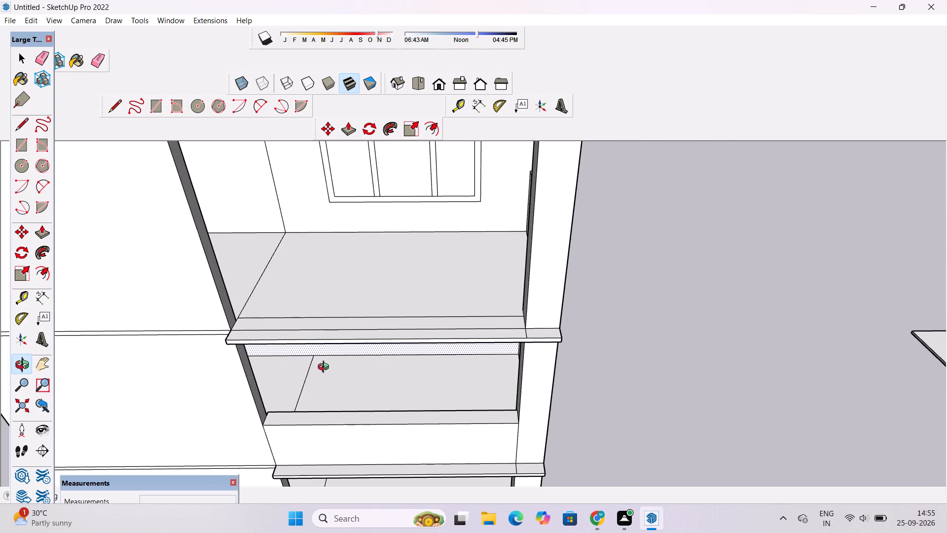
left_click_drag(326, 368, 350, 380)
left_click(350, 380)
scroll(330, 372, "down", 1)
left_click_drag(317, 371, 340, 383, "shift")
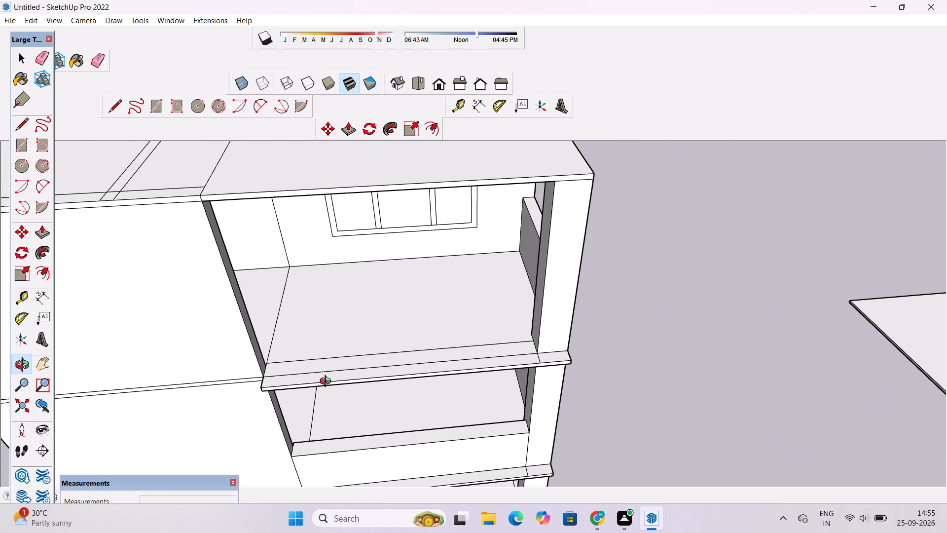
scroll(328, 382, "up", 2)
left_click_drag(325, 381, 356, 371)
left_click(341, 372, "shift")
scroll(345, 373, "up", 4)
scroll(345, 373, "down", 3)
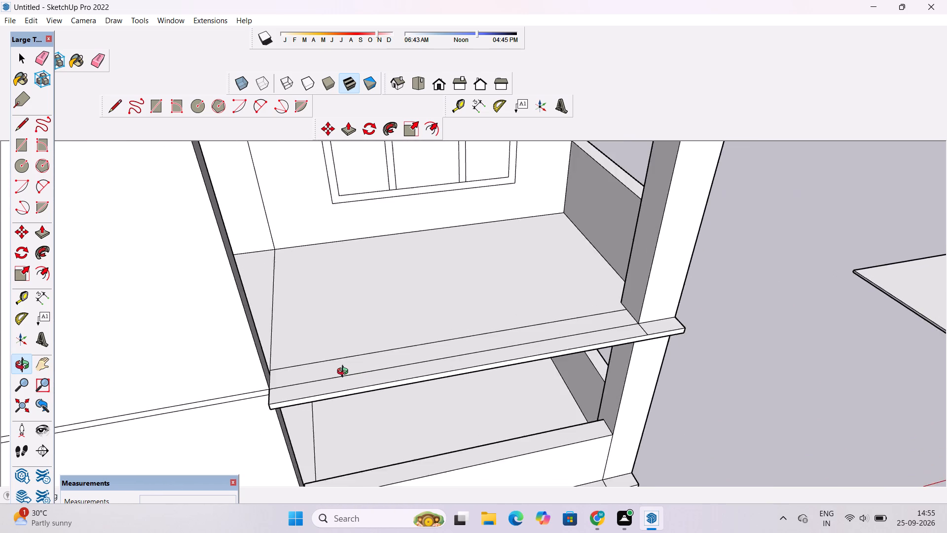
scroll(345, 373, "up", 3)
scroll(345, 373, "down", 1)
scroll(345, 373, "up", 6)
left_click_drag(345, 372, 347, 379, "shift")
scroll(346, 379, "down", 1)
left_click_drag(335, 373, 341, 388, "shift")
scroll(336, 381, "down", 3)
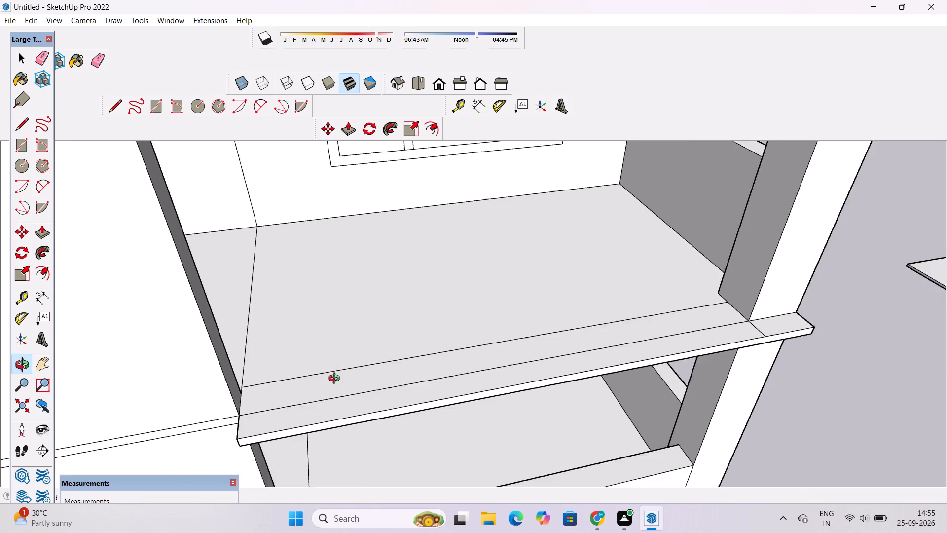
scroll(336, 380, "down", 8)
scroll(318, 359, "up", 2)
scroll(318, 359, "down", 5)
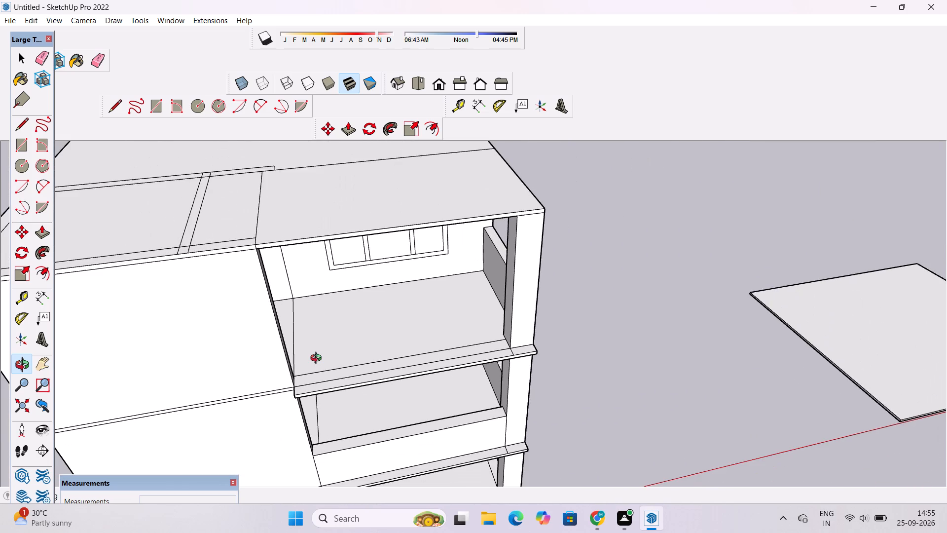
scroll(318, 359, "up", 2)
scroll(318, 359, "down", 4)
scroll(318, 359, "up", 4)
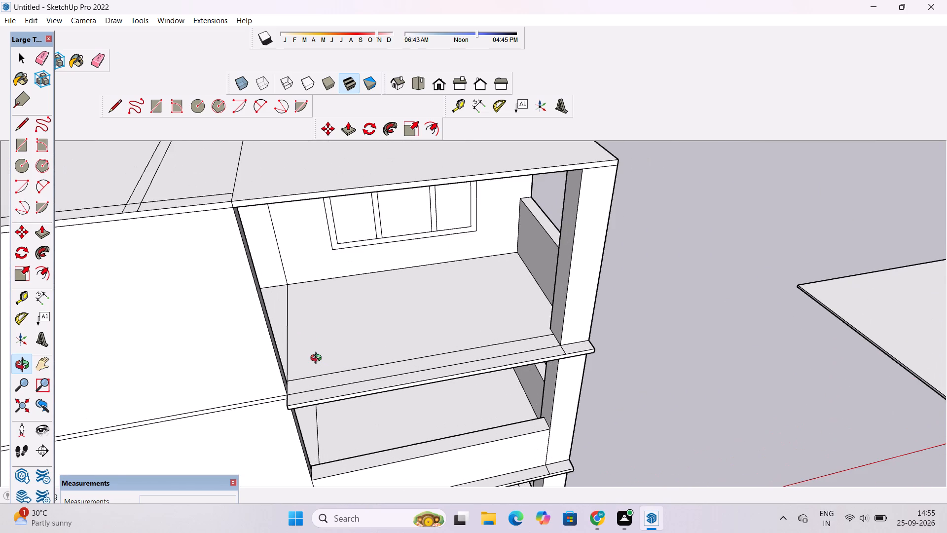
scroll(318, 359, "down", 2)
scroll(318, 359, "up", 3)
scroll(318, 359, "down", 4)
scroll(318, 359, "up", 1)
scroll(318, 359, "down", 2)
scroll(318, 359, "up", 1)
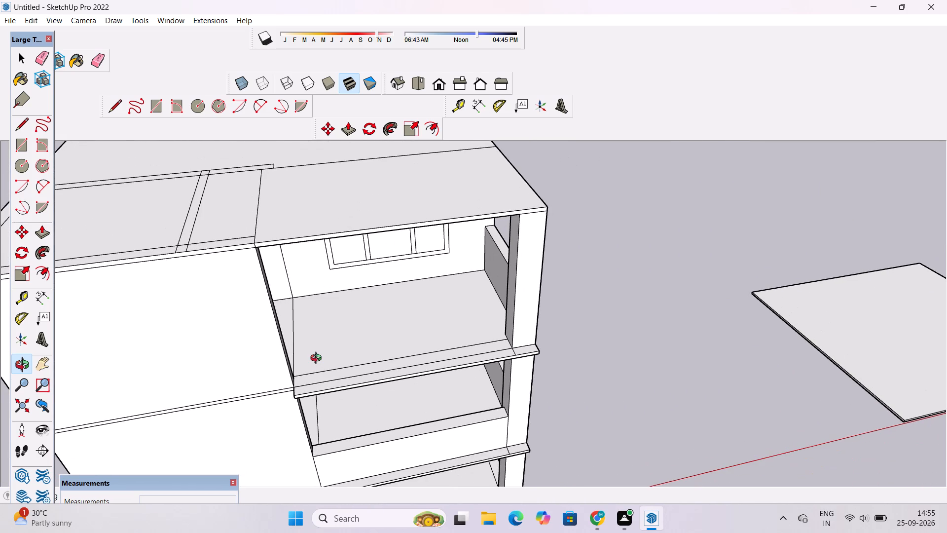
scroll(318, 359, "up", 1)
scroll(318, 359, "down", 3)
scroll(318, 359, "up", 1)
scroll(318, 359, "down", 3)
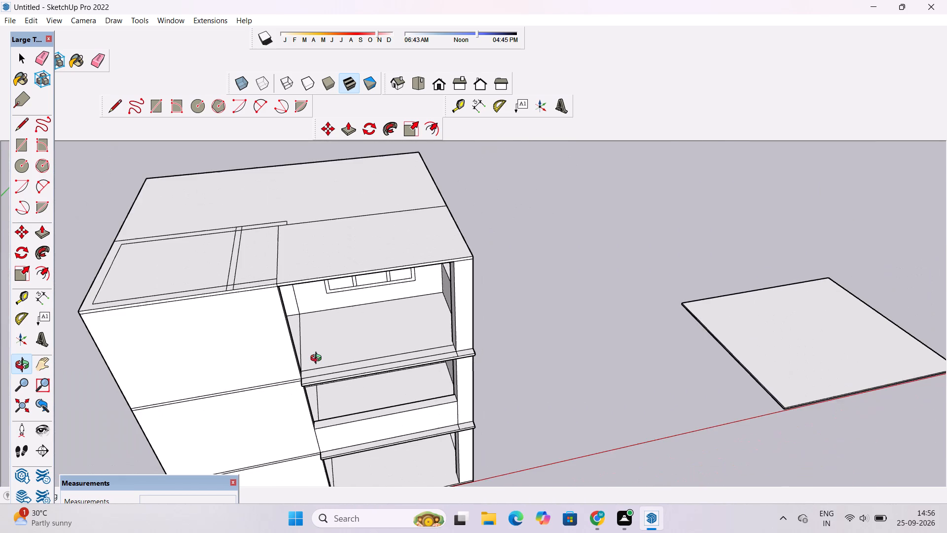
Examine the whole three-storey building from a distance together with the separate flat slab beside it.
left_click_drag(348, 362, 343, 377)
left_click_drag(340, 379, 353, 369, "shift")
scroll(356, 363, "down", 3)
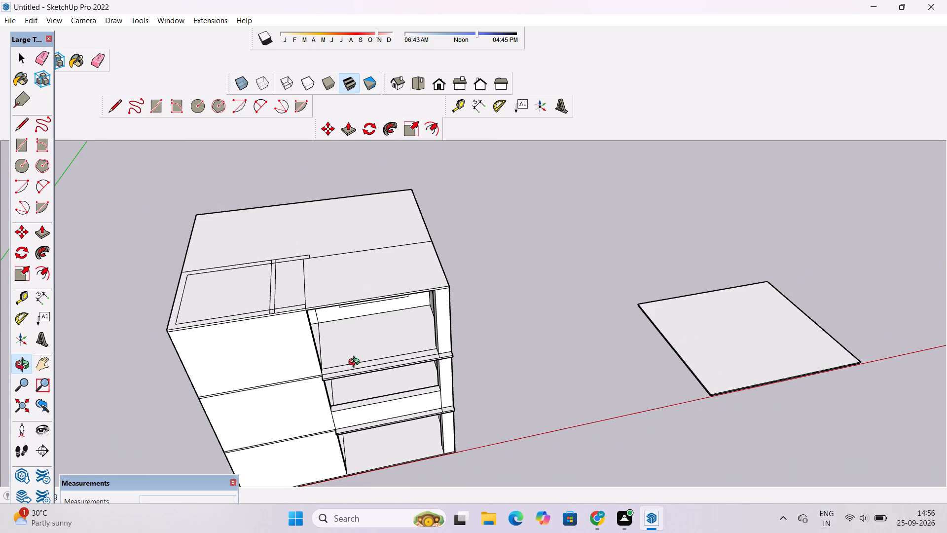
left_click(362, 359)
scroll(362, 359, "down", 6)
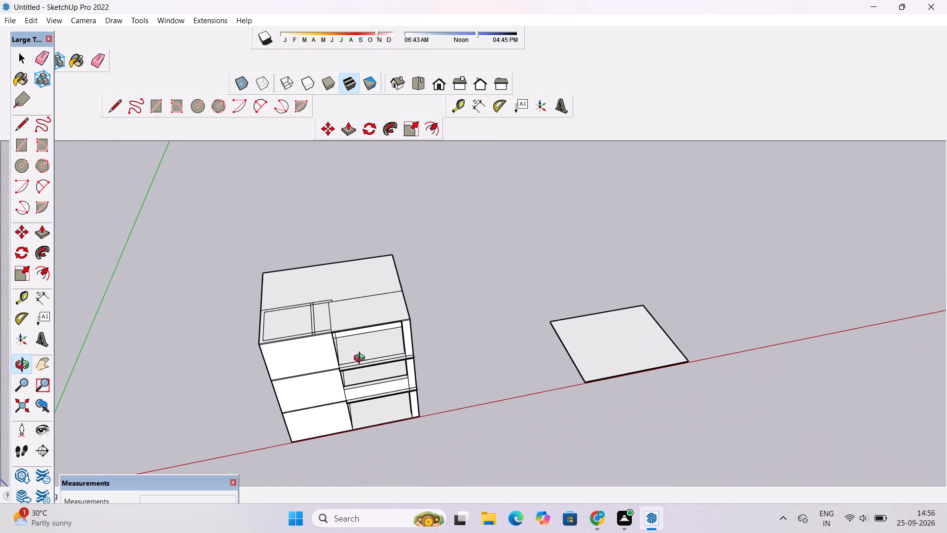
scroll(362, 359, "down", 3)
left_click_drag(344, 363, 384, 350, "shift")
scroll(384, 350, "down", 4)
left_click_drag(374, 398, 374, 392)
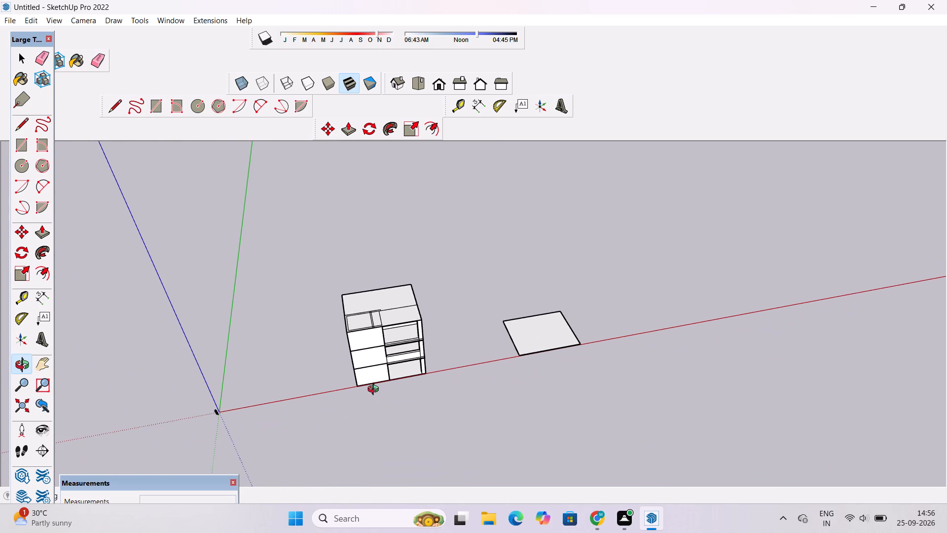
scroll(375, 390, "up", 1)
left_click_drag(365, 394, 363, 377)
scroll(361, 370, "down", 3)
left_click_drag(354, 380, 354, 375, "shift")
scroll(354, 375, "down", 3)
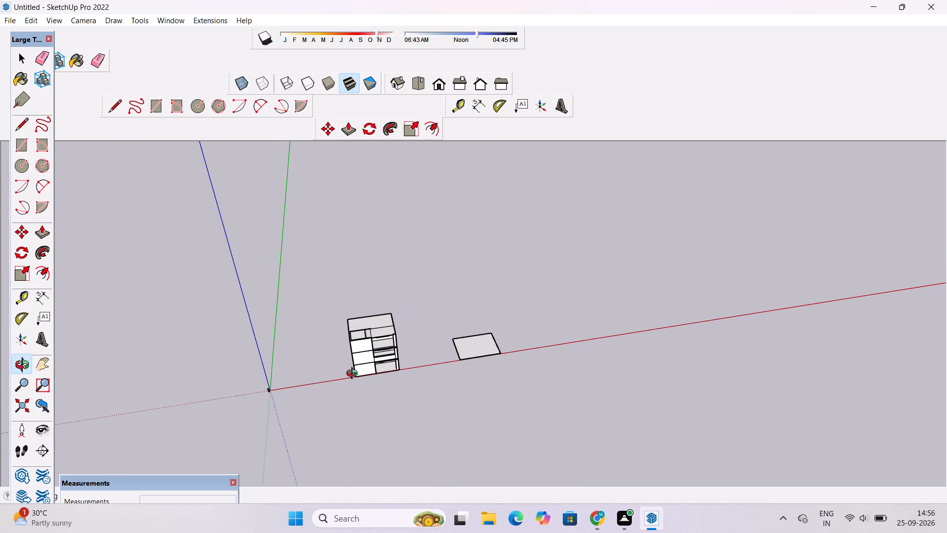
left_click_drag(336, 395, 334, 381)
scroll(334, 379, "down", 3)
left_click_drag(331, 386, 342, 379, "shift")
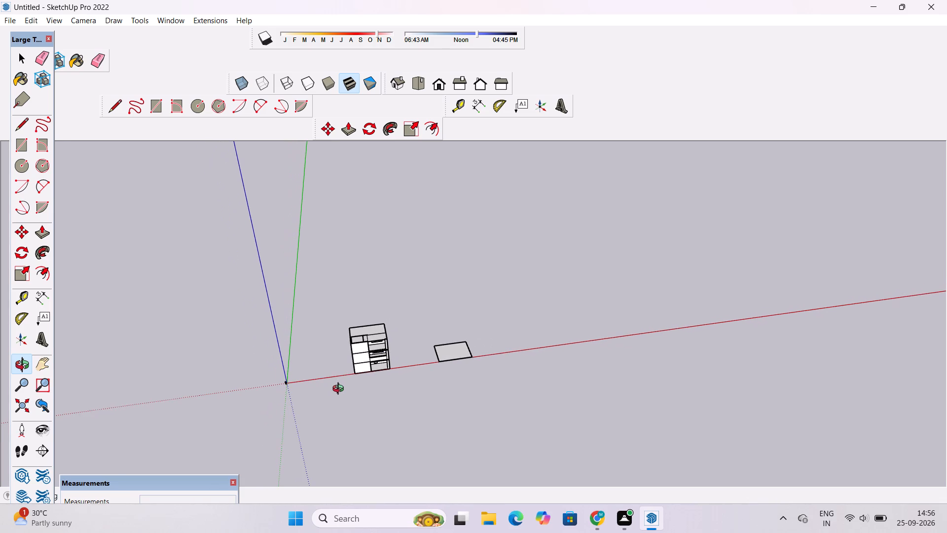
scroll(340, 390, "down", 1)
left_click_drag(337, 384, 336, 368)
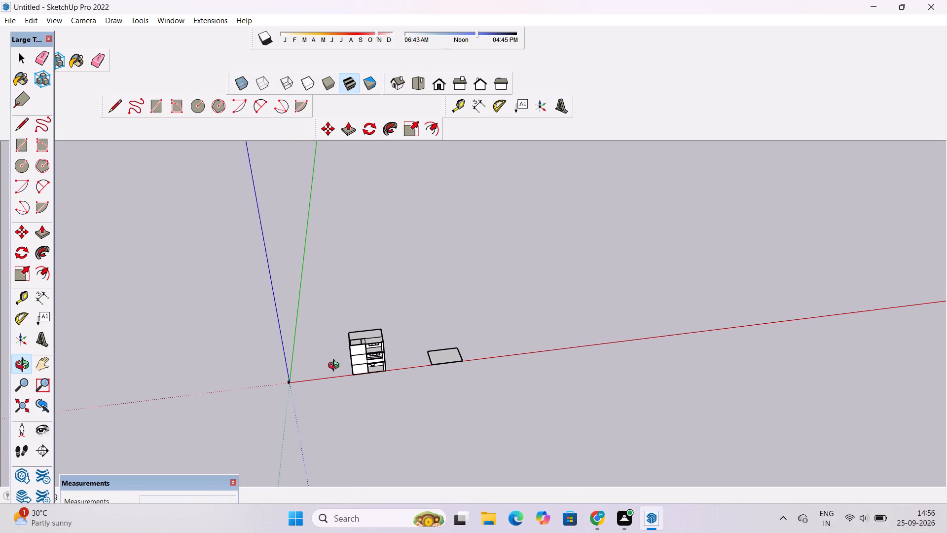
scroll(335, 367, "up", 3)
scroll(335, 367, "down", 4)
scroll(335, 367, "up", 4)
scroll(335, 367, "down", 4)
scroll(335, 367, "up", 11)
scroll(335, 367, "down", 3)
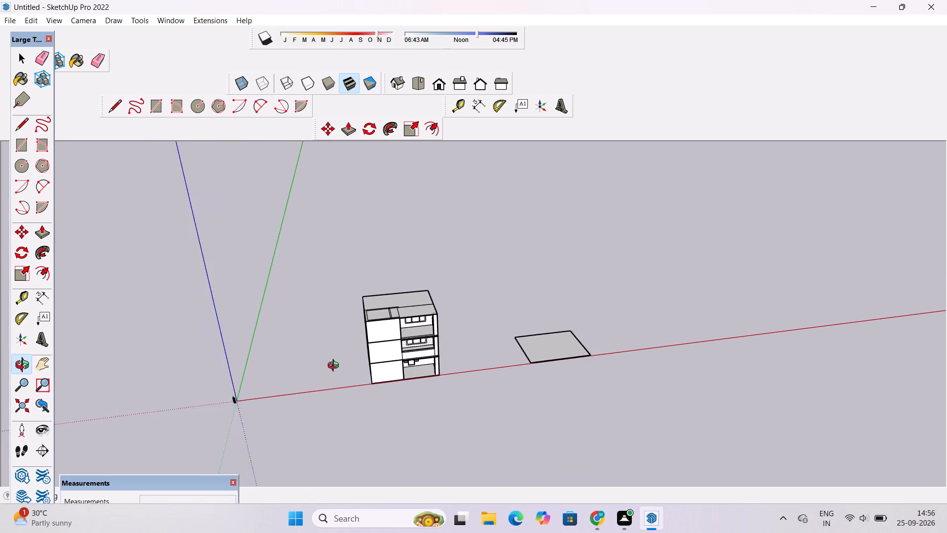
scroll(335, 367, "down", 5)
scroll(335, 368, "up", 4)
Erase the short dividing edge across the ledge at the foot of the middle storey's parapet, beside the corner column.
left_click_drag(334, 372, 505, 322)
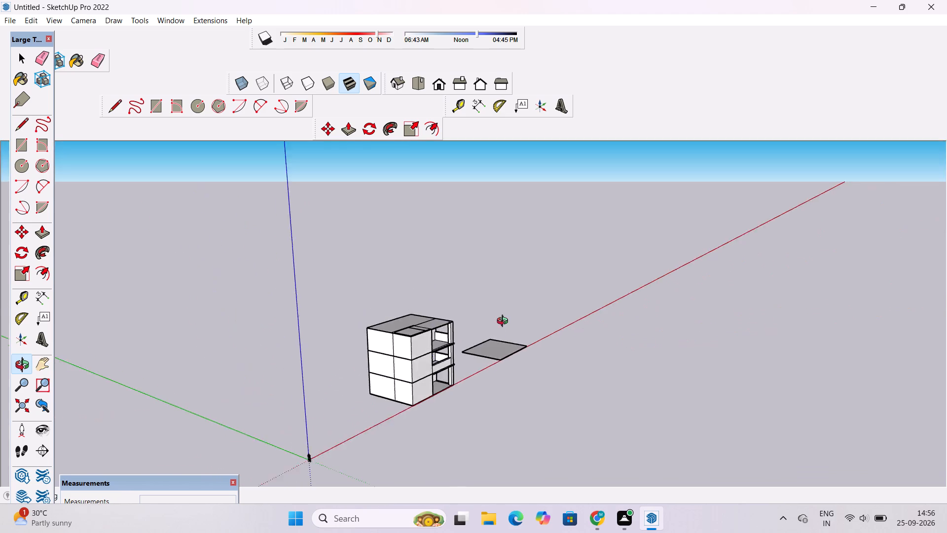
left_click_drag(505, 322, 421, 385)
left_click_drag(419, 385, 416, 363, "shift")
scroll(416, 359, "up", 18)
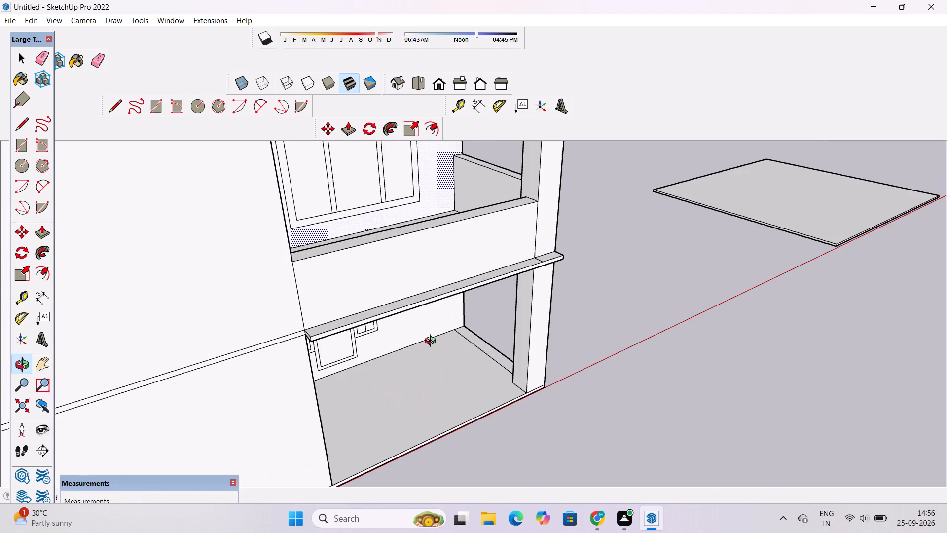
scroll(489, 336, "down", 4)
left_click_drag(485, 345, 484, 352, "shift")
left_click_drag(505, 339, 451, 334)
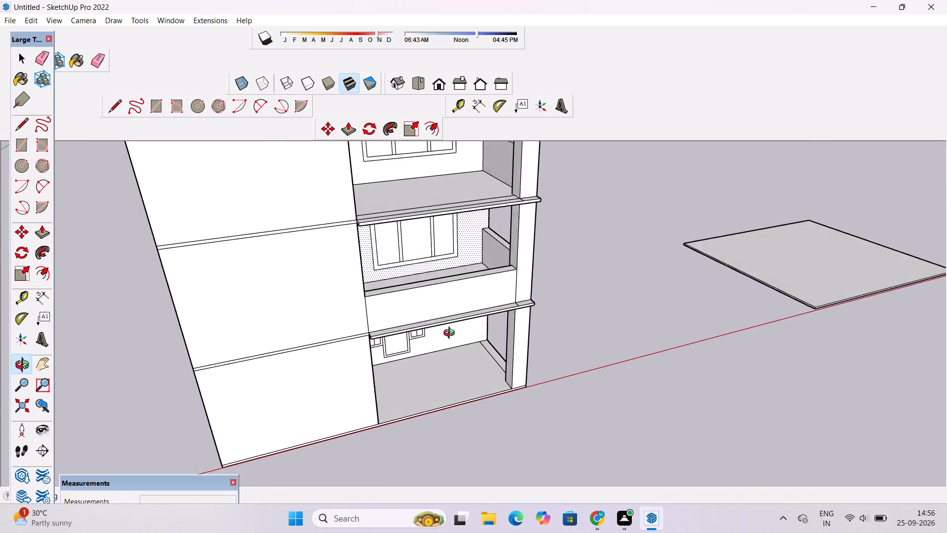
left_click_drag(451, 334, 444, 332)
scroll(392, 315, "up", 4)
left_click_drag(365, 317, 401, 342, "shift")
scroll(404, 339, "up", 4)
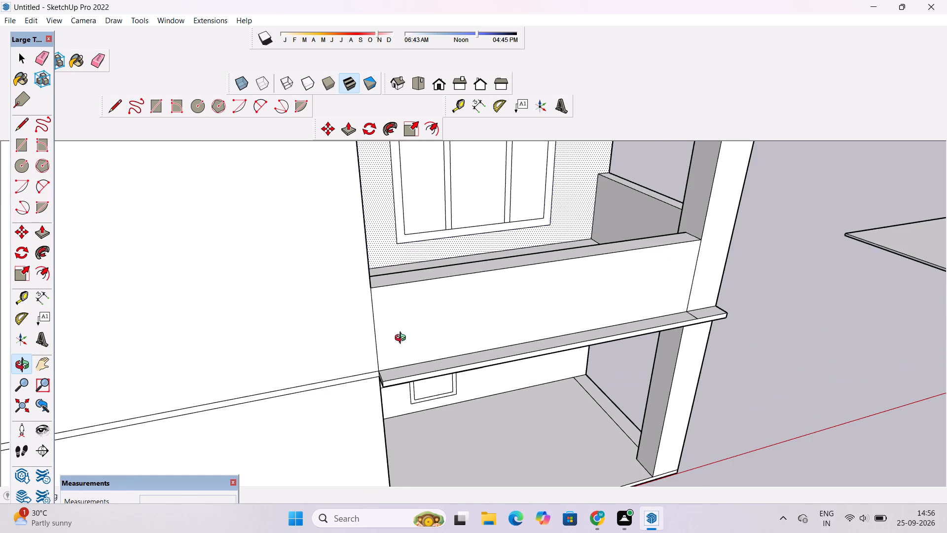
scroll(402, 339, "up", 1)
left_click_drag(397, 346, 372, 348, "shift")
scroll(394, 358, "up", 2)
left_click_drag(394, 358, 356, 354, "shift")
left_click_drag(360, 354, 340, 366)
left_click_drag(374, 380, 337, 357)
left_click_drag(411, 366, 426, 403)
left_click_drag(676, 324, 571, 337, "shift")
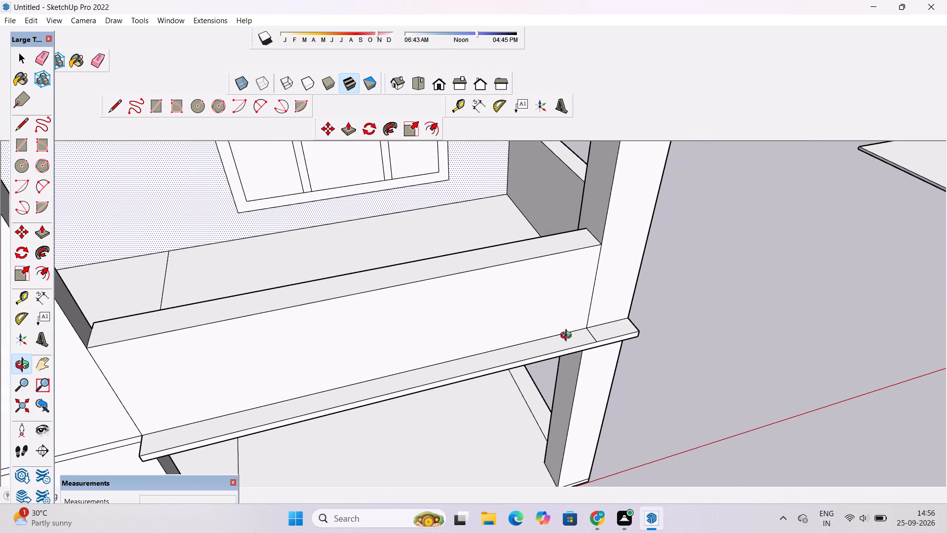
key("e")
scroll(580, 343, "up", 4)
left_click_drag(613, 324, 594, 334)
scroll(696, 301, "down", 5)
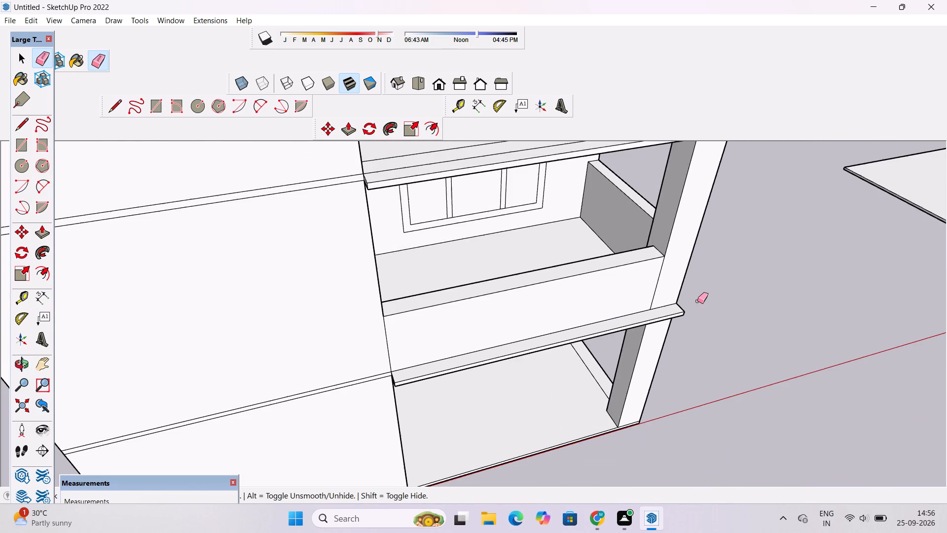
scroll(459, 302, "up", 2)
key("space")
Push/Pull the top face of the narrow ledge running along the foot of the middle storey's parapet.
type("o")
scroll(450, 321, "down", 2)
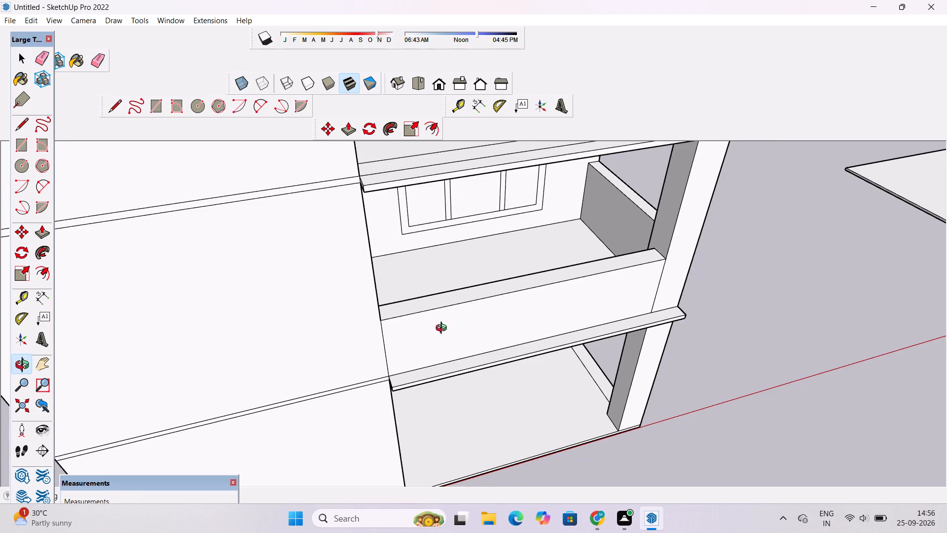
left_click_drag(443, 329, 477, 341)
scroll(478, 344, "up", 2)
left_click(479, 346, "shift")
scroll(490, 351, "up", 3)
left_click_drag(507, 377, 499, 356)
left_click_drag(496, 372, 494, 363, "shift")
scroll(489, 363, "up", 3, "shift")
left_click_drag(469, 360, 469, 344)
scroll(461, 357, "up", 2)
scroll(457, 350, "down", 2)
key("p")
left_click(460, 350)
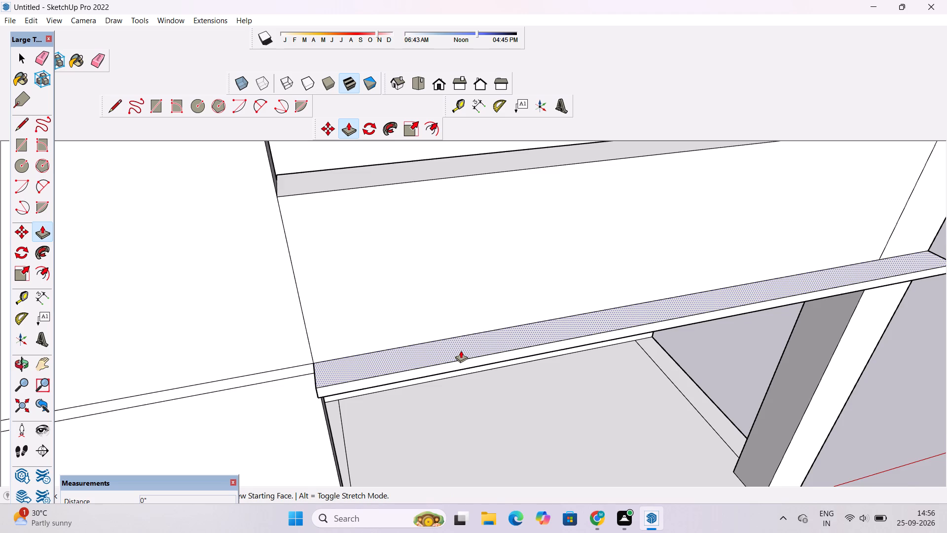
scroll(461, 350, "up", 4)
scroll(461, 350, "down", 1)
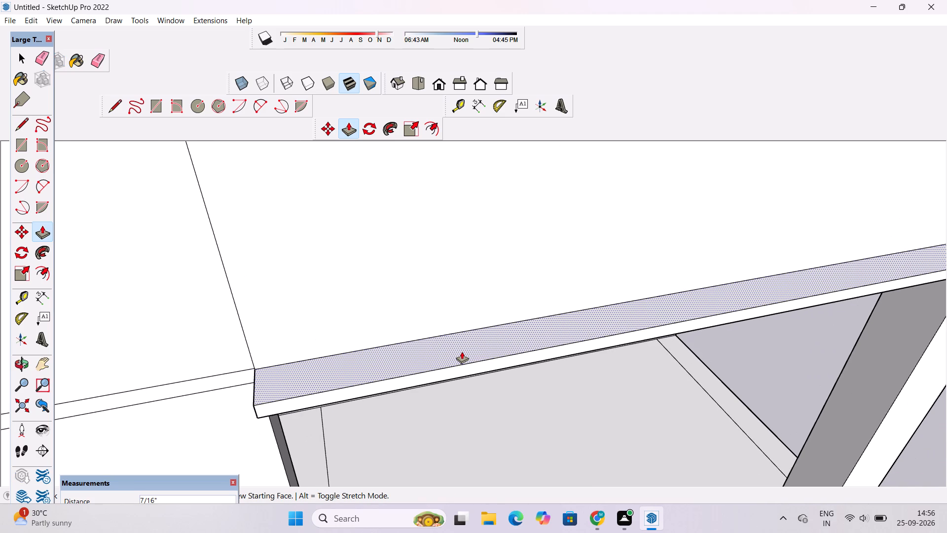
scroll(462, 351, "down", 3)
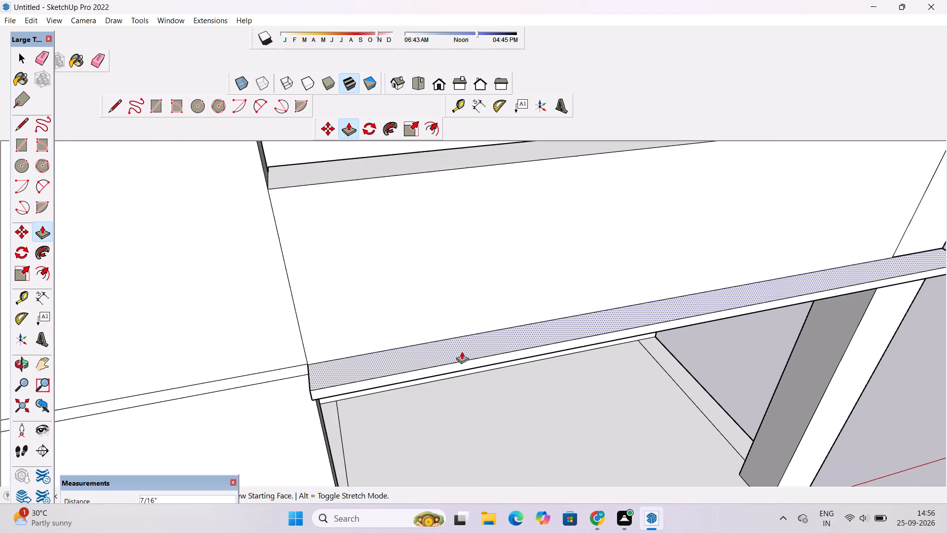
scroll(462, 351, "down", 5)
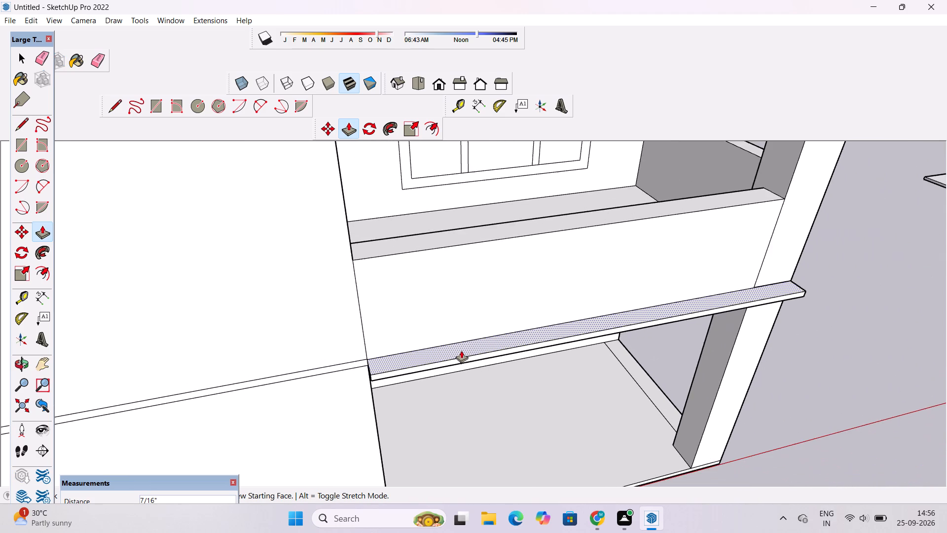
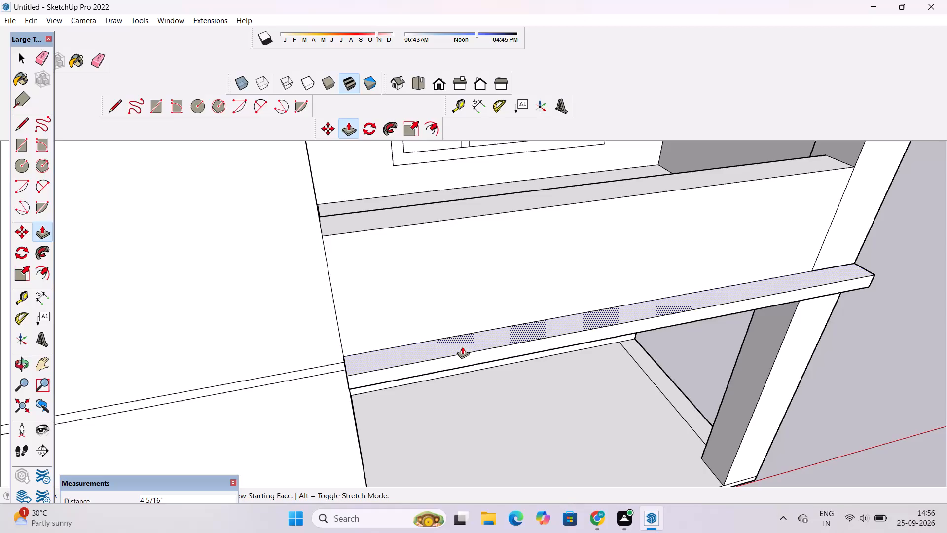
Raise the top face of the ledge along the foot of the middle storey's parapet by 9".
scroll(462, 346, "down", 1)
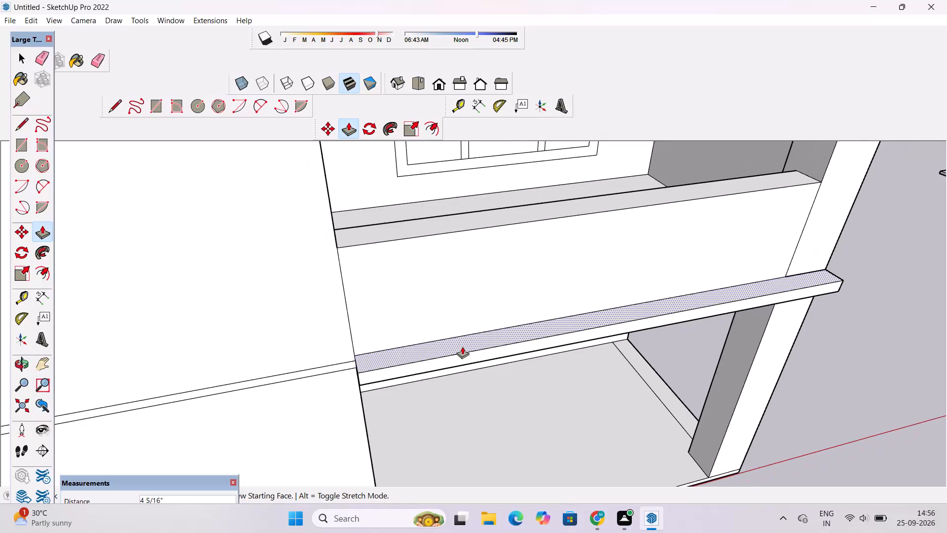
scroll(462, 346, "down", 1)
scroll(462, 346, "up", 1)
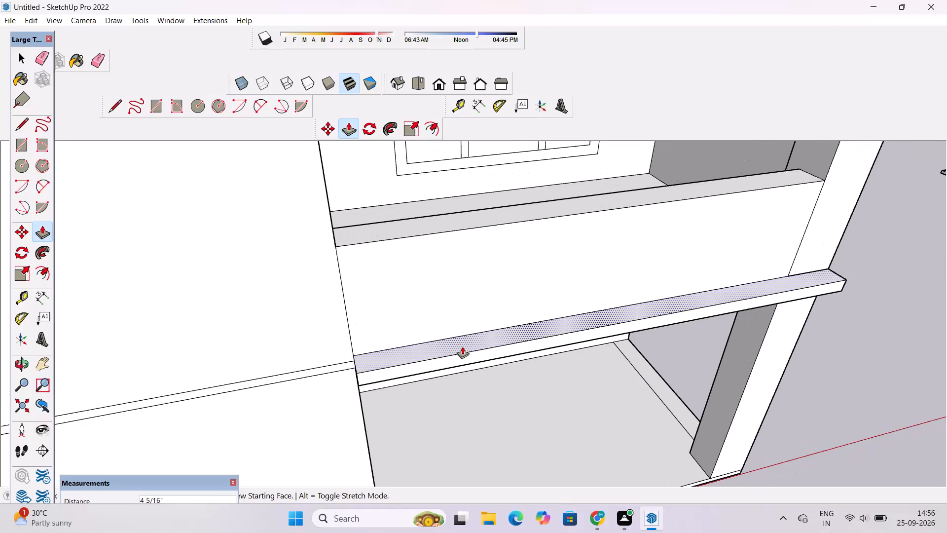
scroll(462, 346, "down", 2)
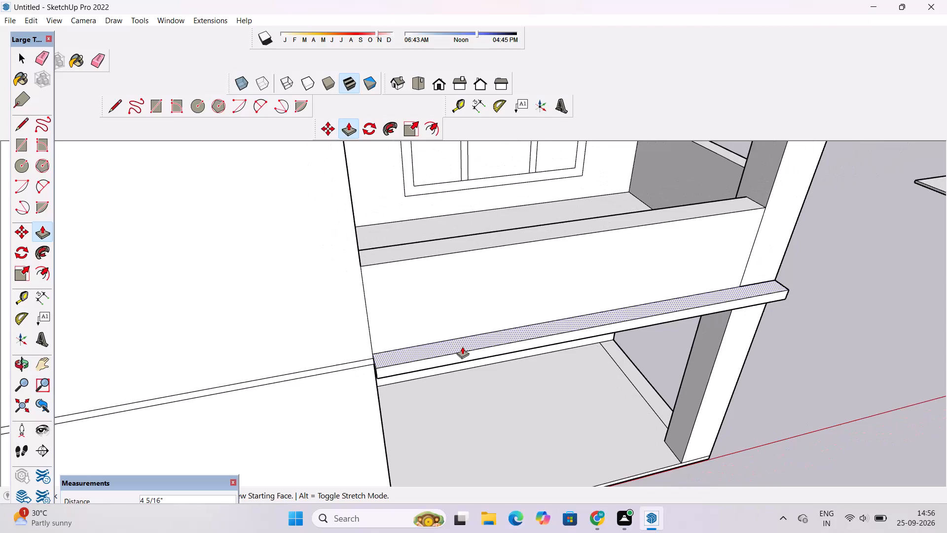
scroll(462, 346, "up", 1)
scroll(462, 346, "down", 1)
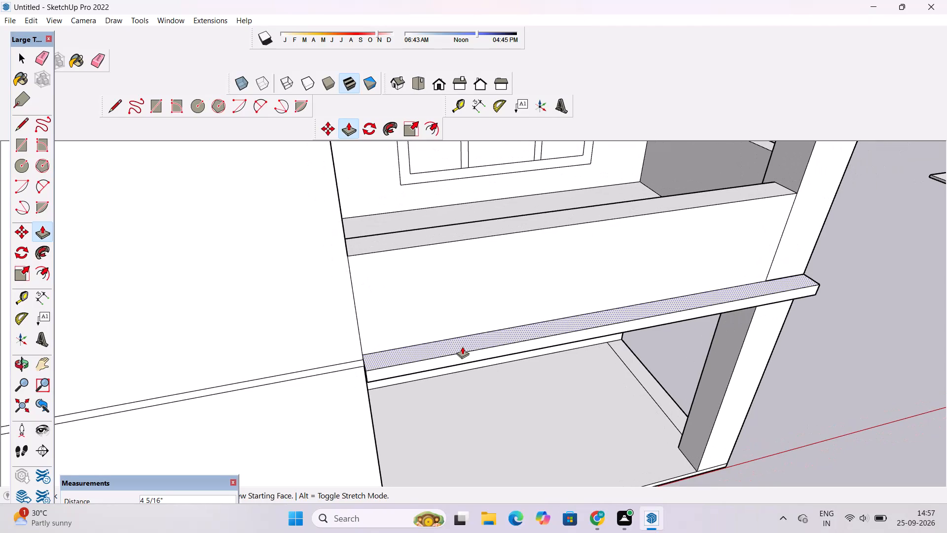
scroll(462, 346, "down", 1)
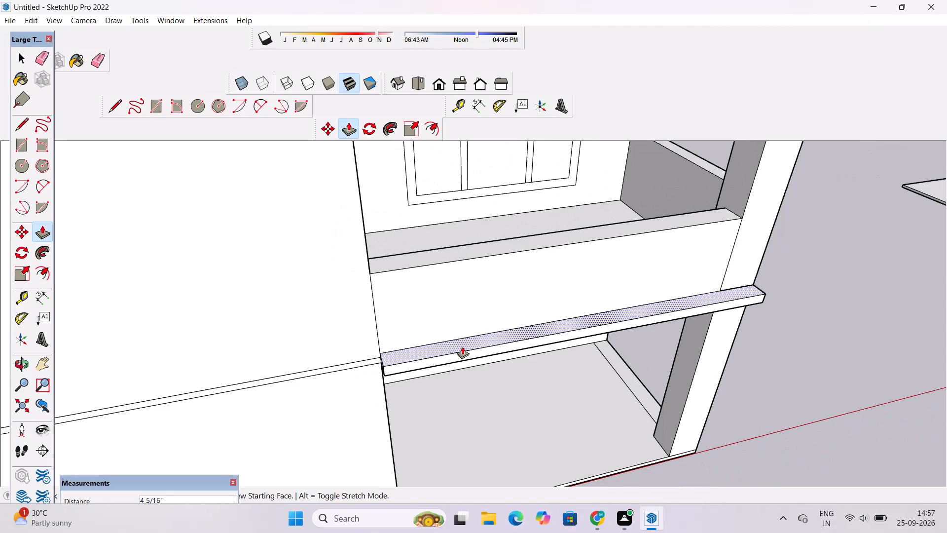
scroll(462, 346, "up", 1)
scroll(462, 346, "down", 2)
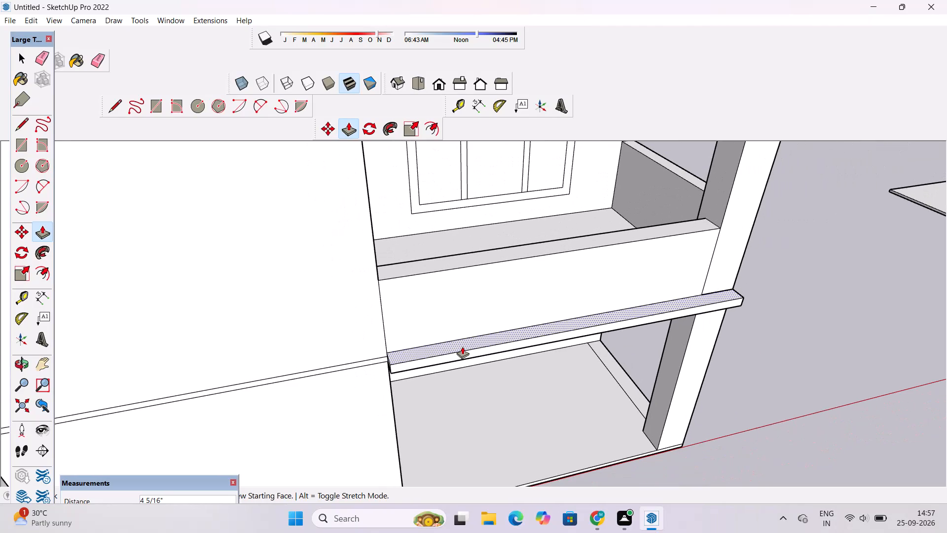
scroll(462, 346, "up", 1)
scroll(462, 346, "down", 2)
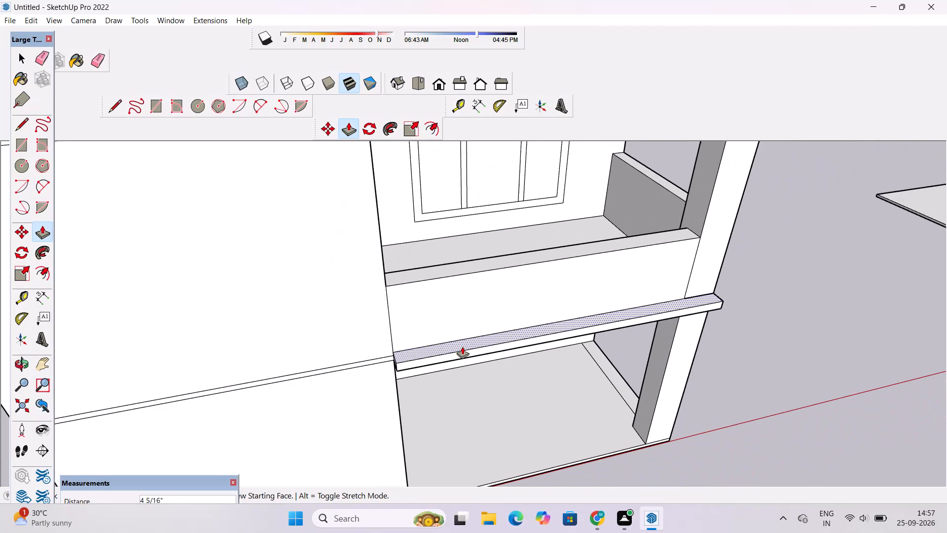
scroll(462, 346, "down", 2)
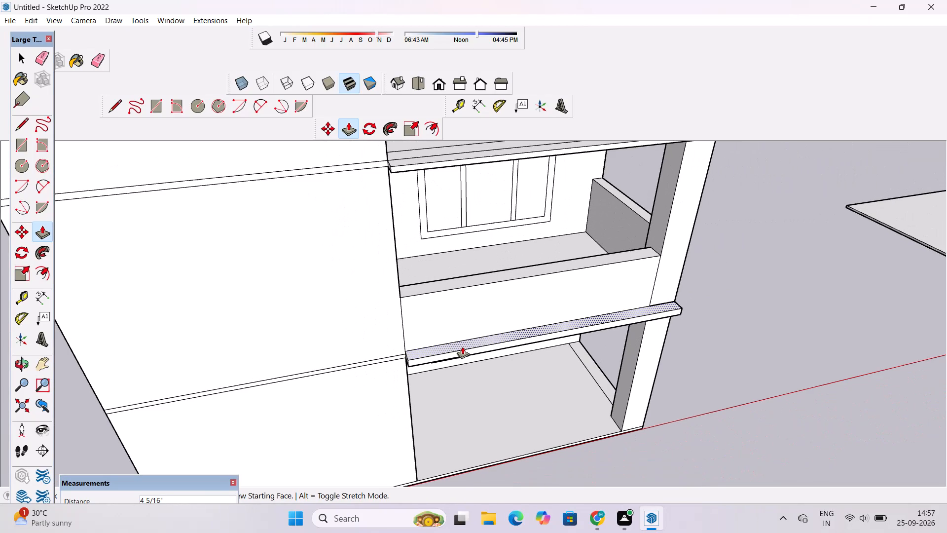
scroll(462, 346, "down", 2)
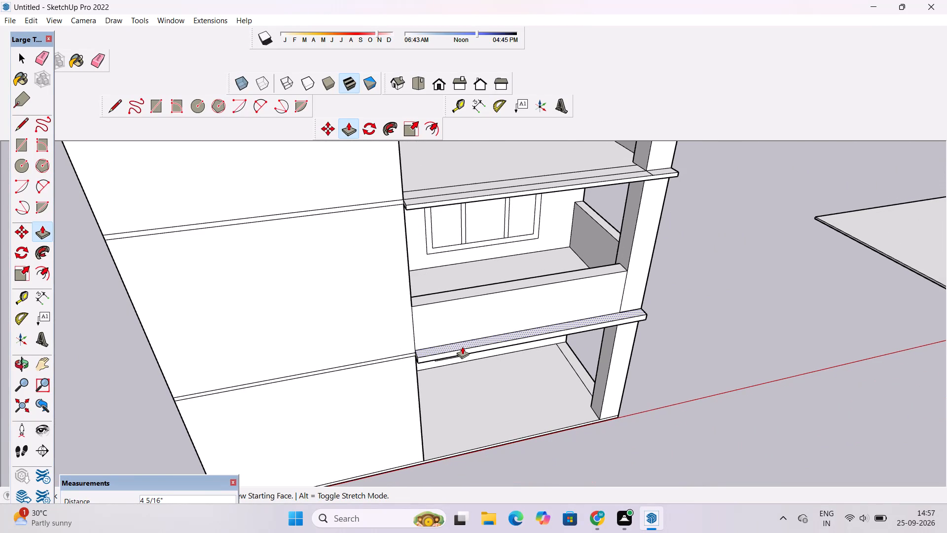
scroll(462, 346, "down", 4)
scroll(462, 346, "up", 6)
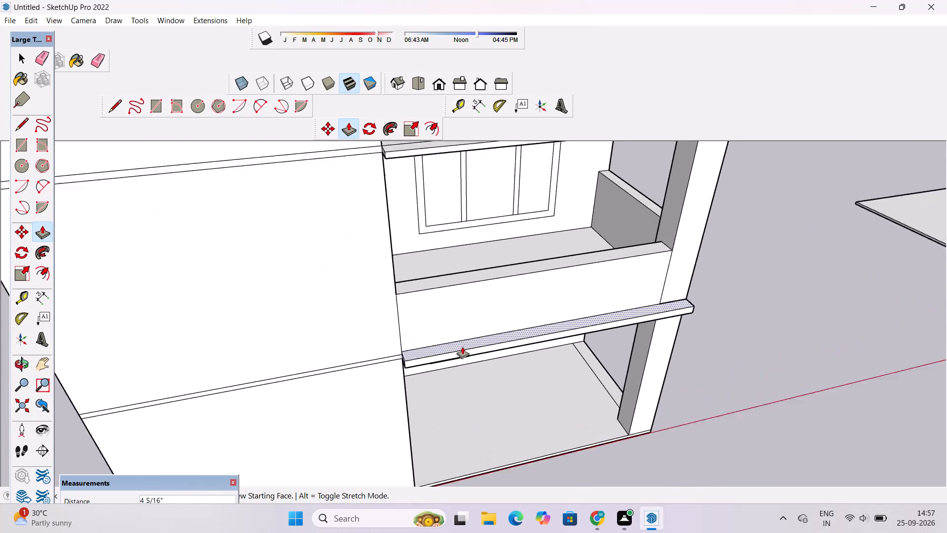
scroll(462, 346, "up", 5)
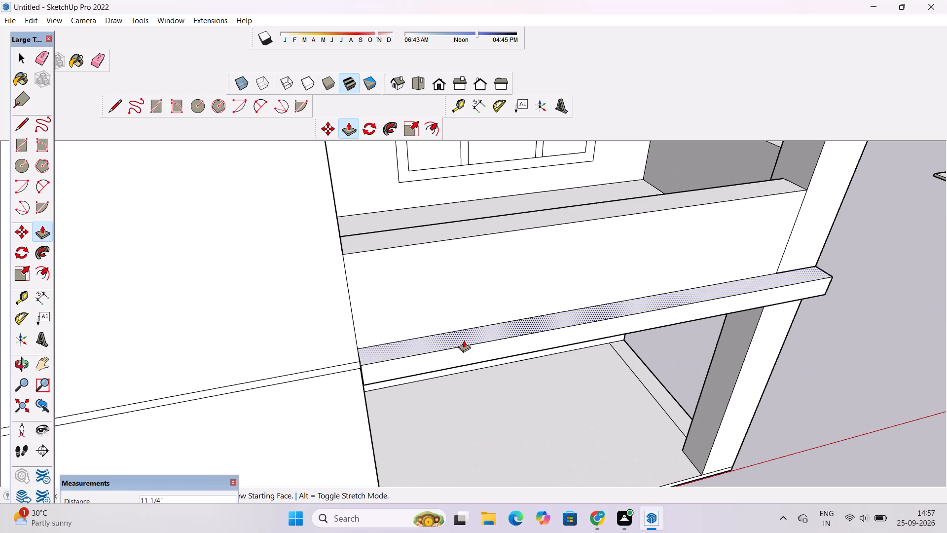
type("9\"")
key("Return")
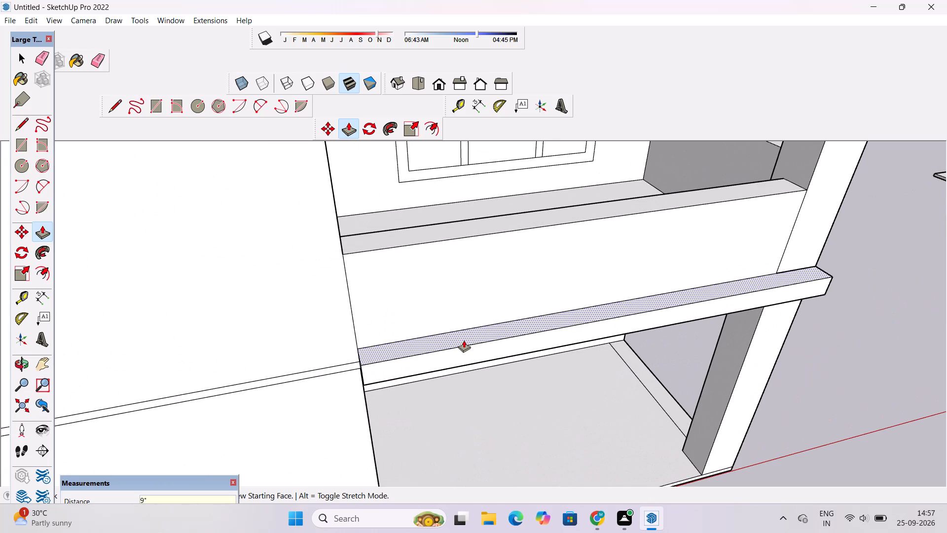
Push/Pull the outer front face of the middle storey's parapet outward by 1'.
scroll(442, 331, "down", 9)
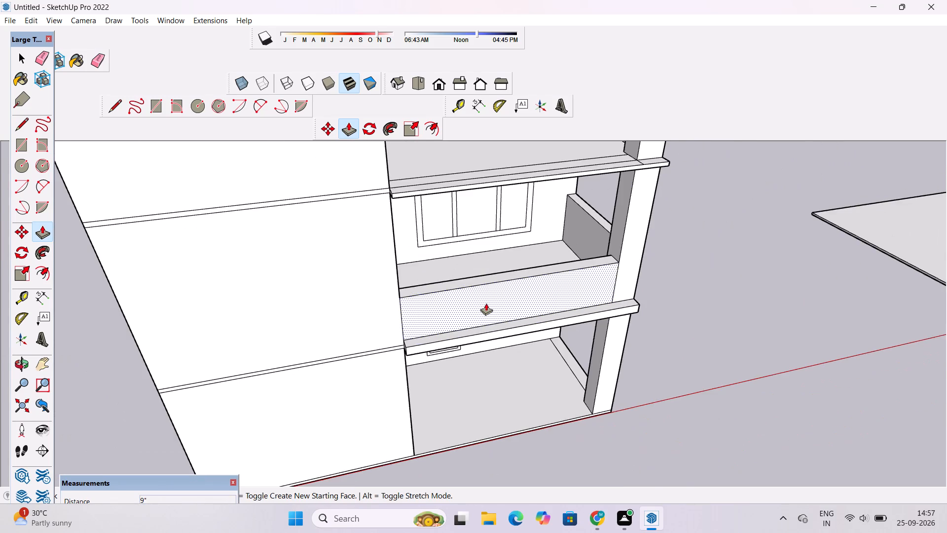
scroll(486, 303, "up", 9)
scroll(486, 303, "down", 1)
scroll(486, 303, "up", 3)
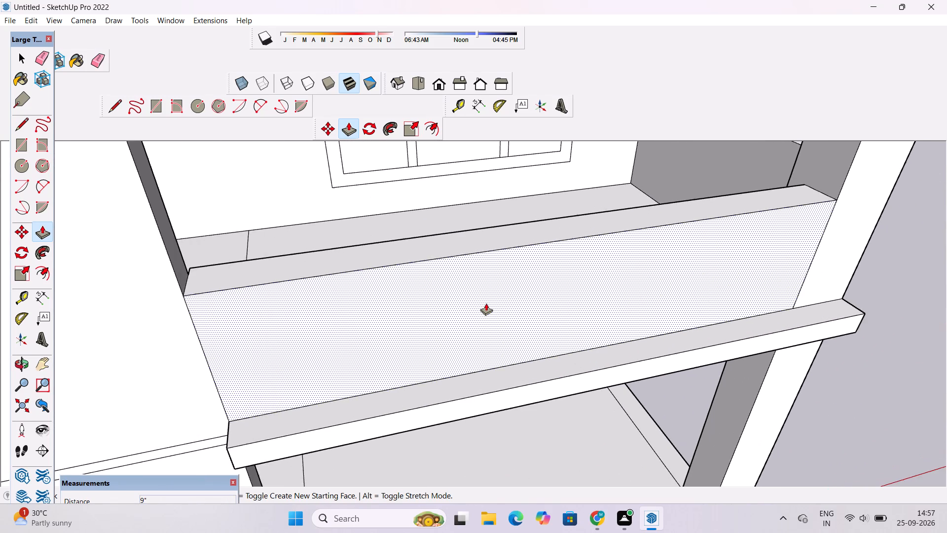
scroll(486, 303, "down", 3)
left_click(487, 303)
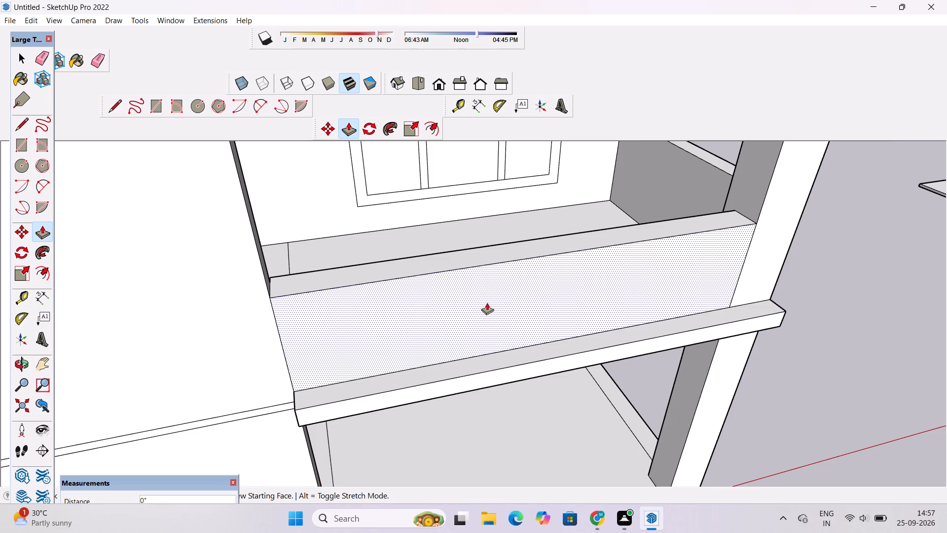
scroll(381, 336, "up", 1)
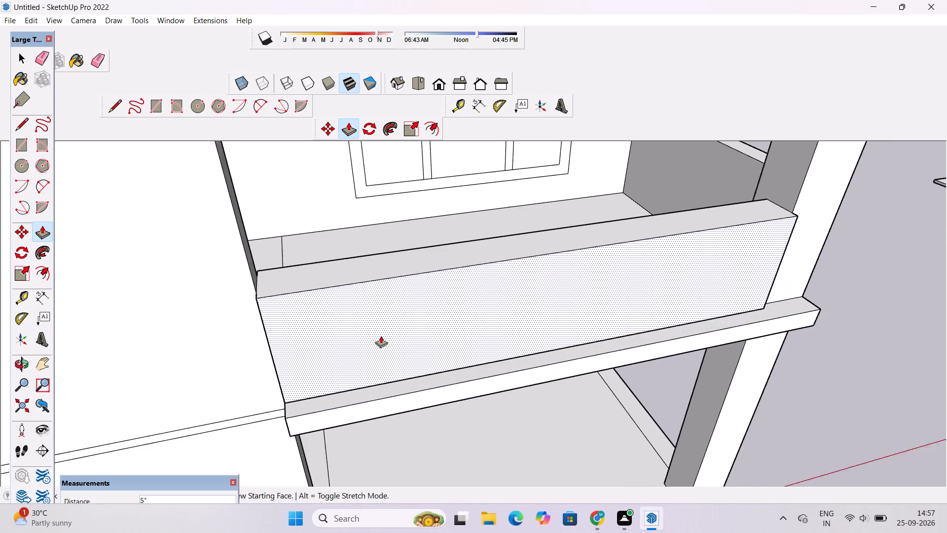
scroll(381, 336, "up", 3)
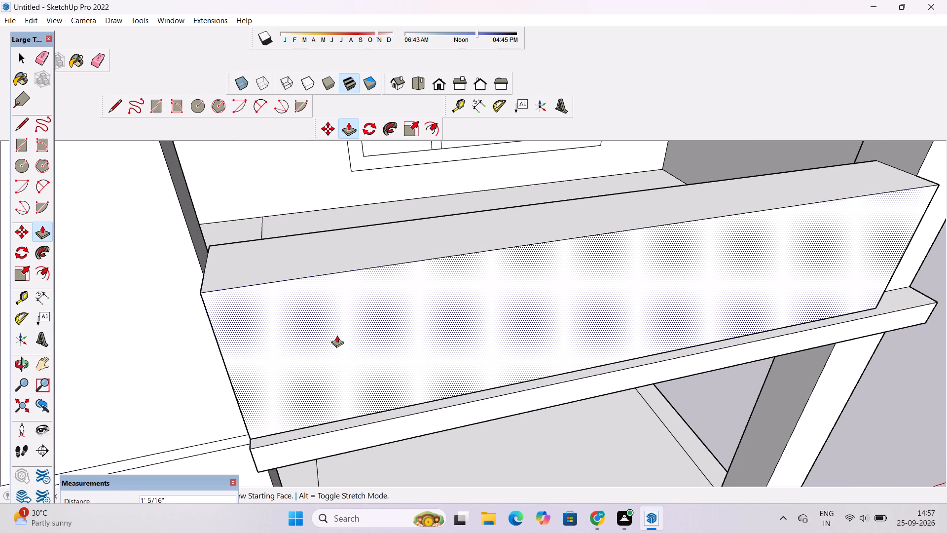
scroll(337, 335, "up", 1)
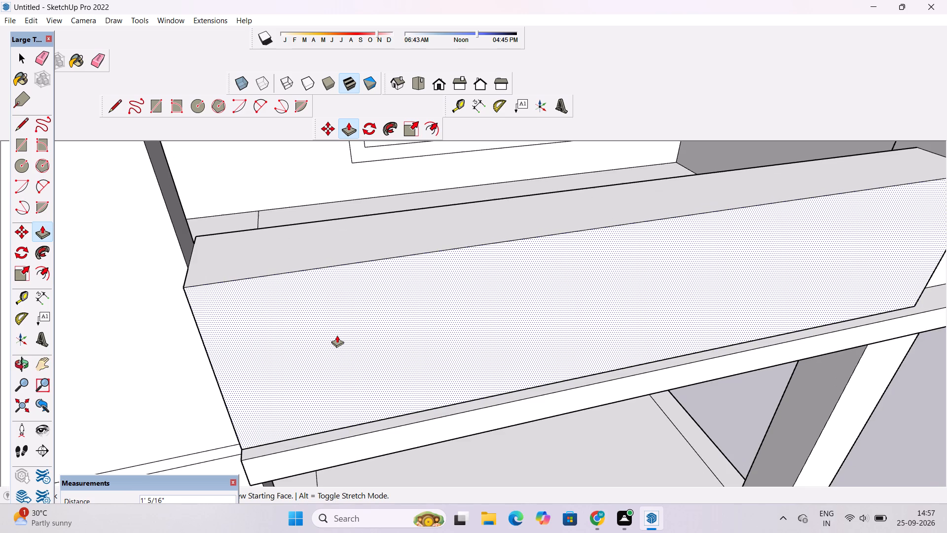
type("1'")
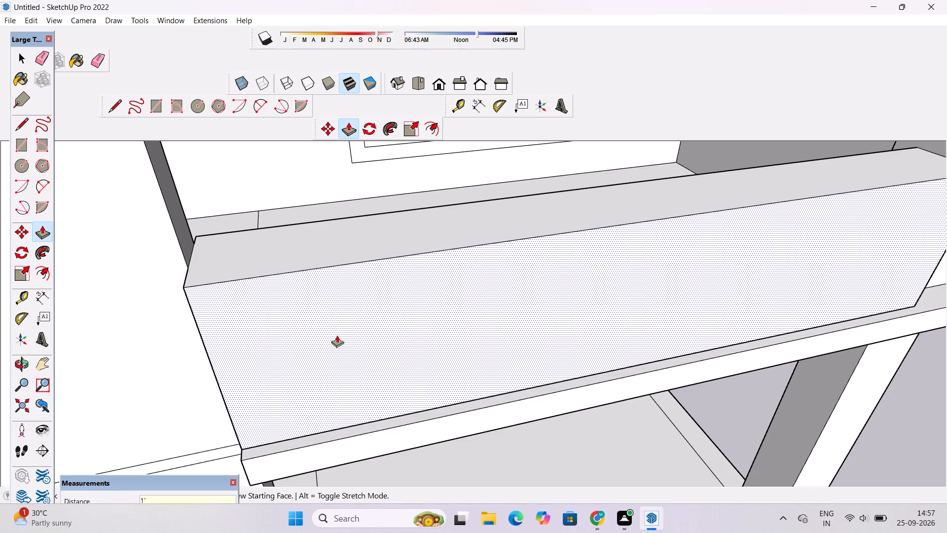
key("Return")
Push/Pull the inner face of the middle storey's front parapet 2' toward the outside to thin the wall.
key("o")
scroll(328, 343, "down", 3)
left_click_drag(334, 412, 342, 300)
left_click_drag(672, 343, 466, 346)
scroll(466, 346, "down", 6)
left_click_drag(466, 346, 472, 368)
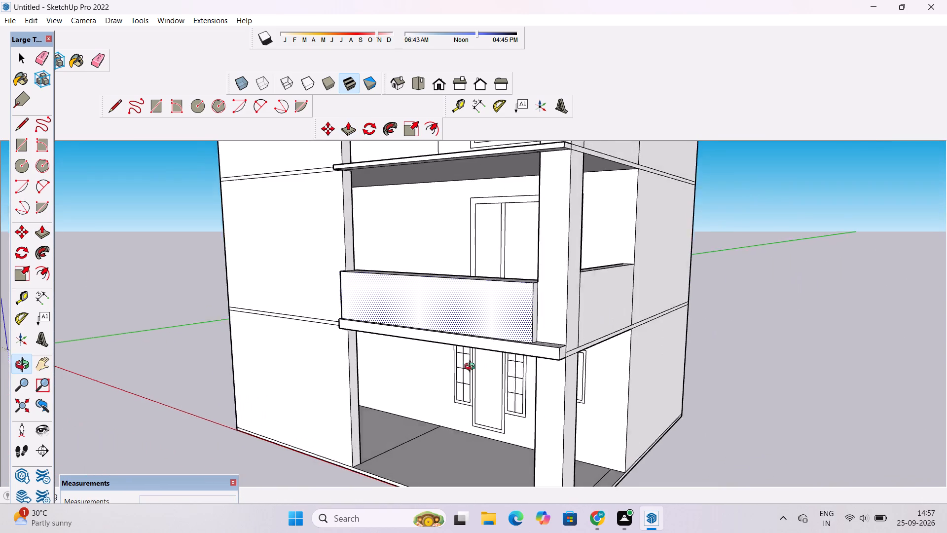
left_click_drag(472, 368, 652, 448)
scroll(569, 308, "up", 3)
left_click_drag(783, 322, 557, 323)
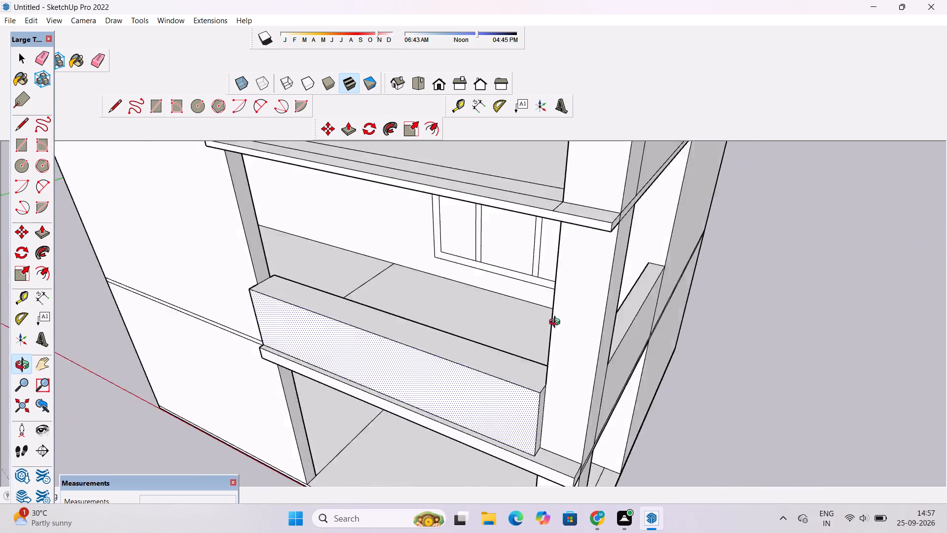
left_click_drag(557, 323, 321, 322)
left_click_drag(333, 315, 406, 388)
scroll(423, 359, "up", 4)
left_click_drag(423, 367, 423, 351)
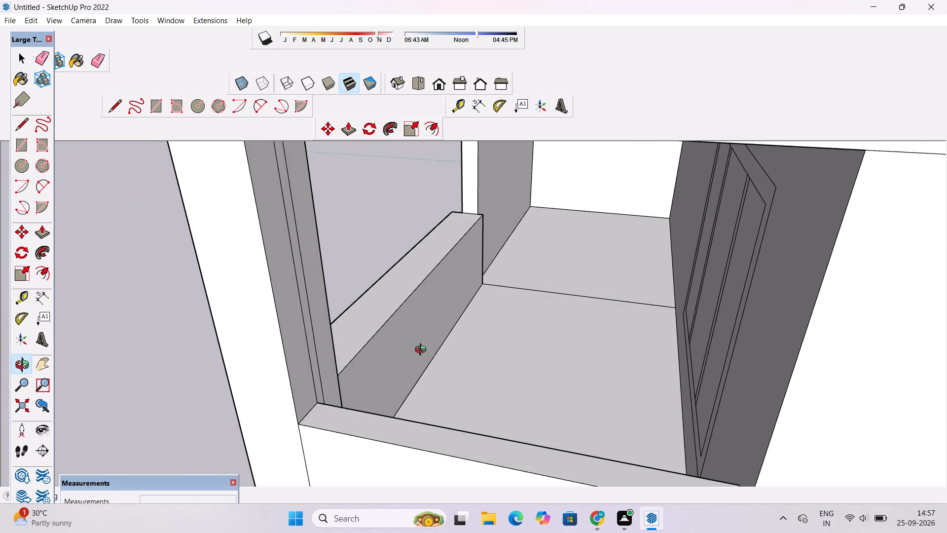
left_click_drag(423, 351, 423, 350)
left_click_drag(423, 350, 428, 350, "shift")
key("p")
left_click(430, 326)
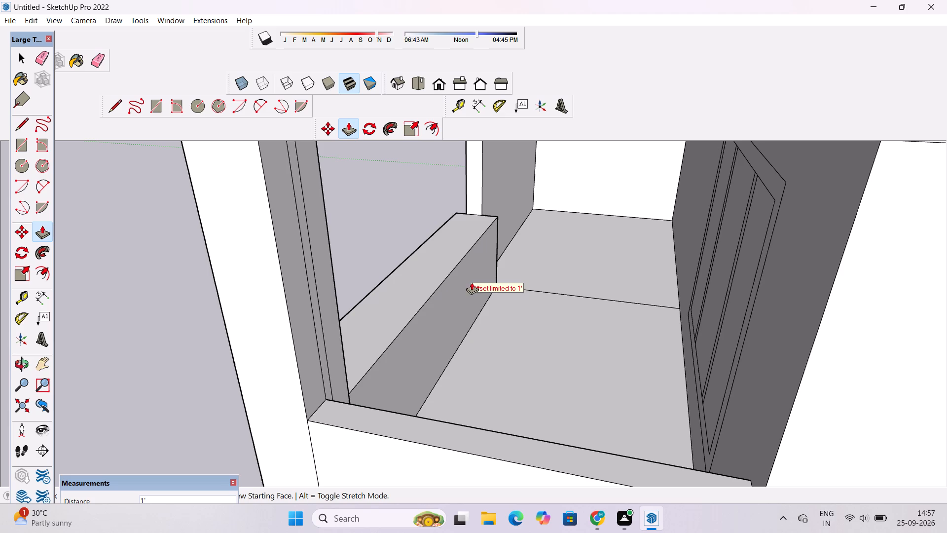
left_click(380, 262)
Draw a short line on the middle storey floor from the midpoint of the solid front wall's end, beside the parapet.
scroll(467, 282, "up", 3)
key("l")
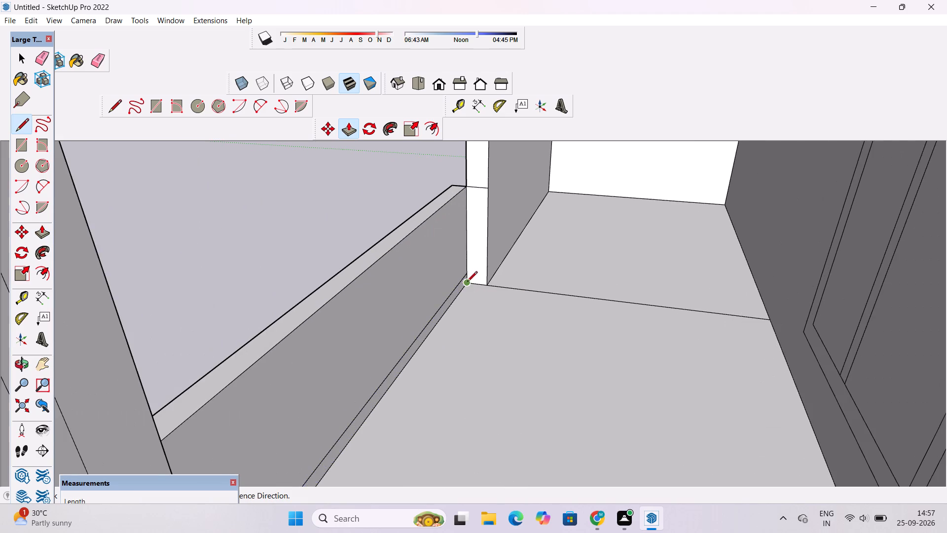
scroll(469, 284, "up", 4)
left_click(479, 285)
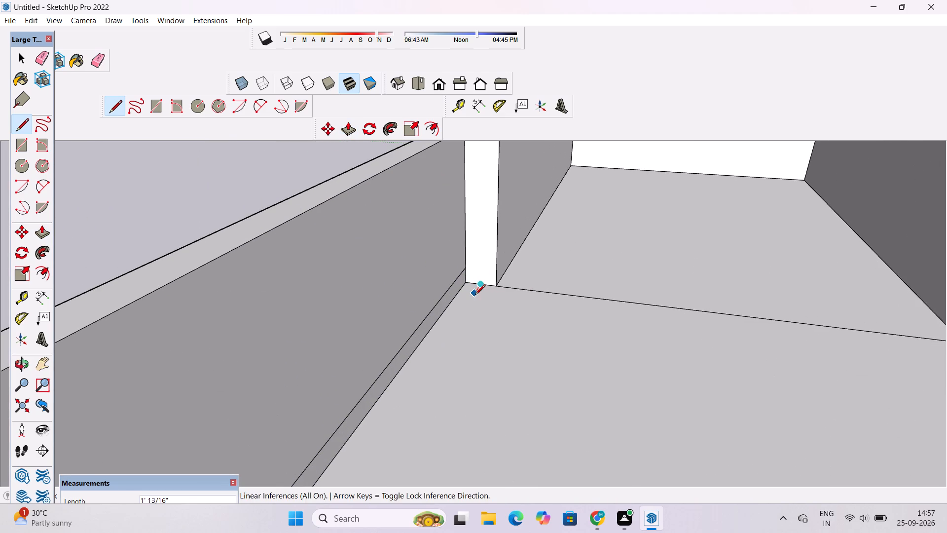
left_click(475, 297)
key("space")
Erase the long edge near the foot of the parapet's inner face that separates the low strip from it.
scroll(400, 277, "down", 6)
left_click(400, 277)
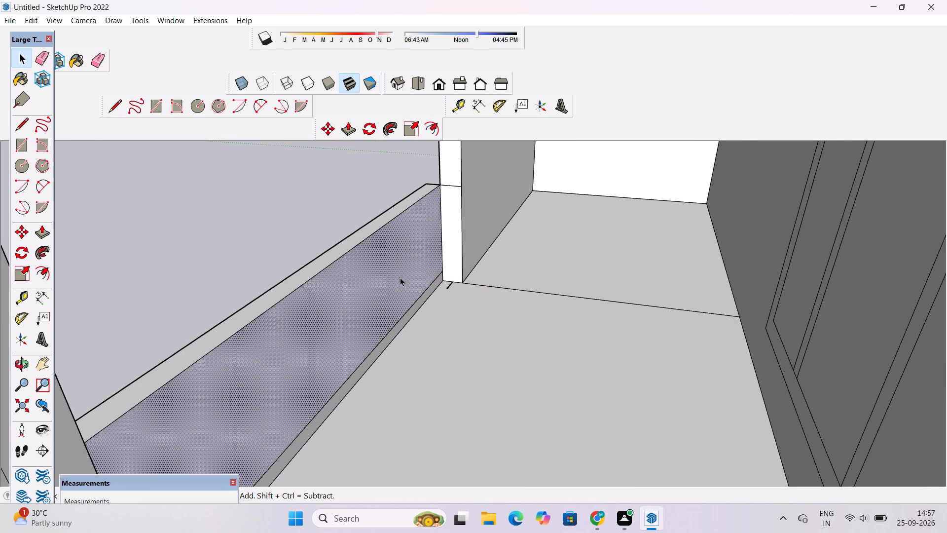
scroll(400, 277, "up", 1)
scroll(400, 277, "down", 3)
key("e")
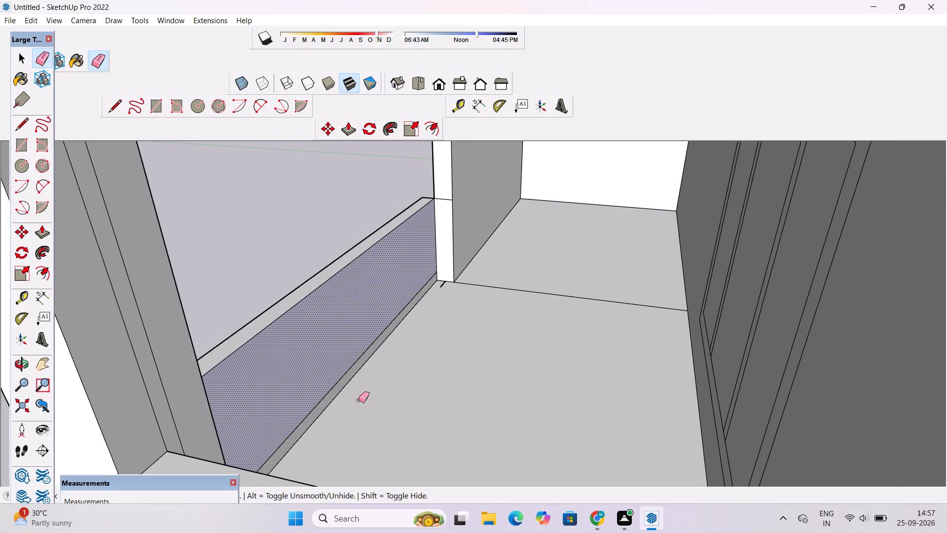
scroll(356, 400, "up", 4)
left_click(344, 358)
key("space")
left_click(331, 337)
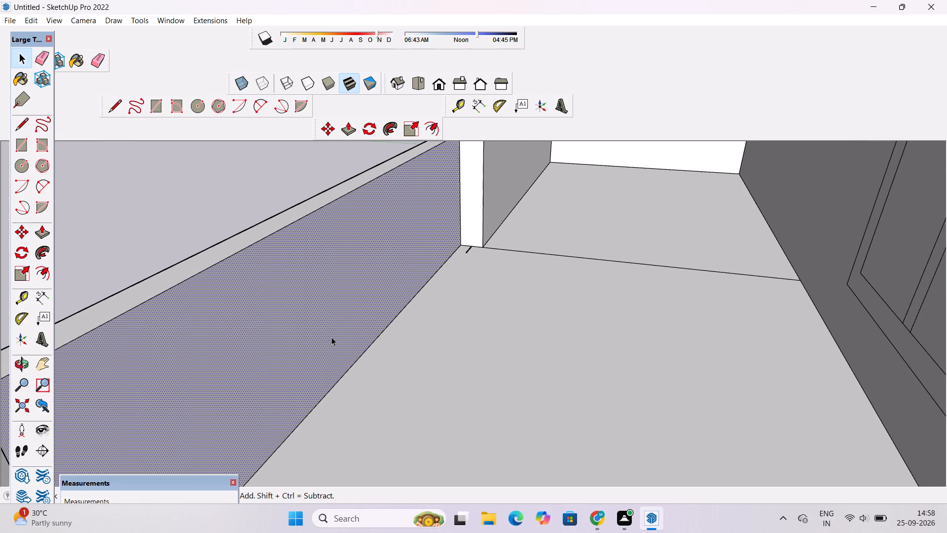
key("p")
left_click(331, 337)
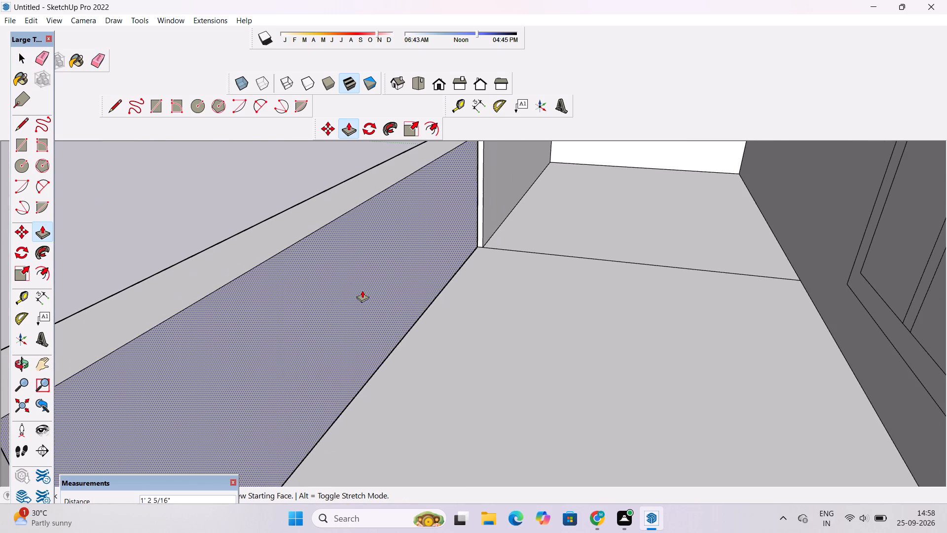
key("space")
Push/Pull the parapet's inner face 9" inward to meet the short reference line on the floor.
left_click(456, 234)
scroll(457, 247, "up", 2)
key("p")
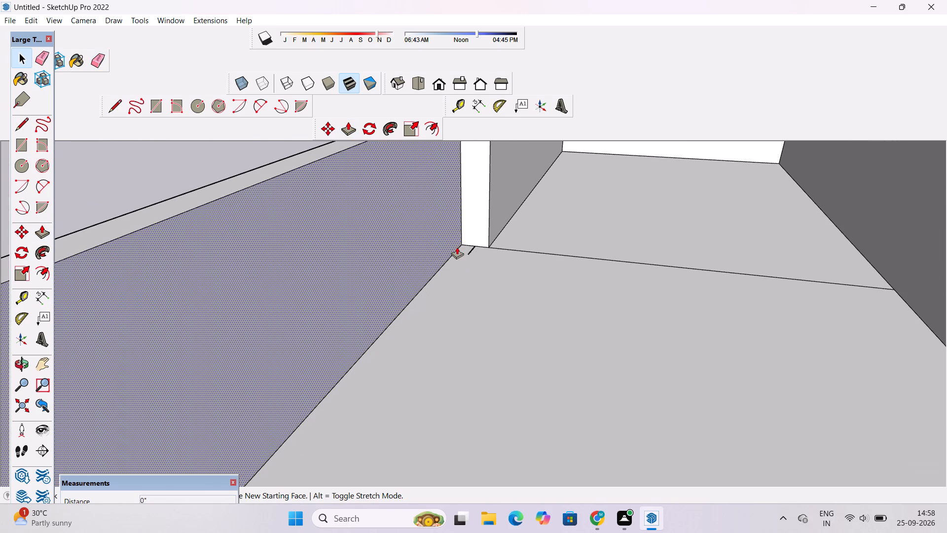
left_click(457, 242)
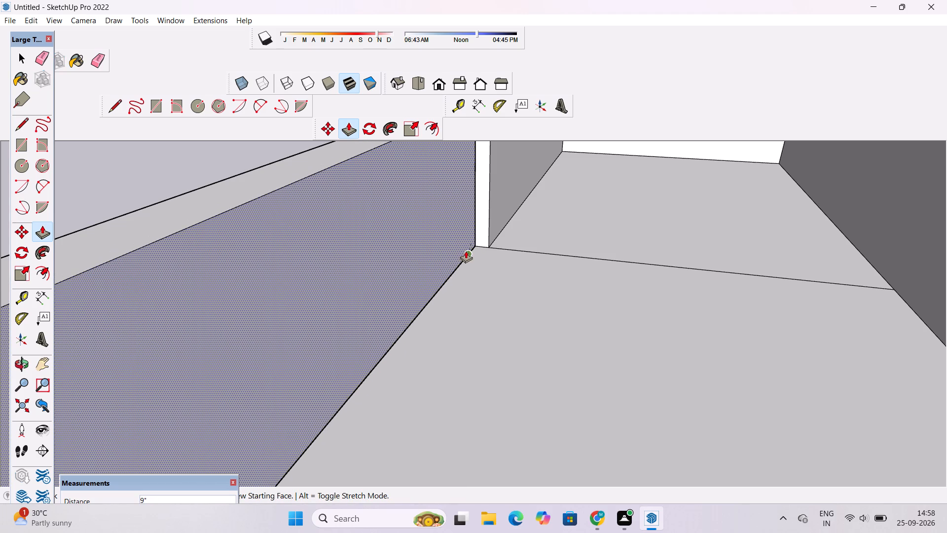
left_click(468, 253)
Examine the middle storey's parapet and ledge from outside, especially where they meet the solid front wall.
key("o")
scroll(468, 253, "down", 18)
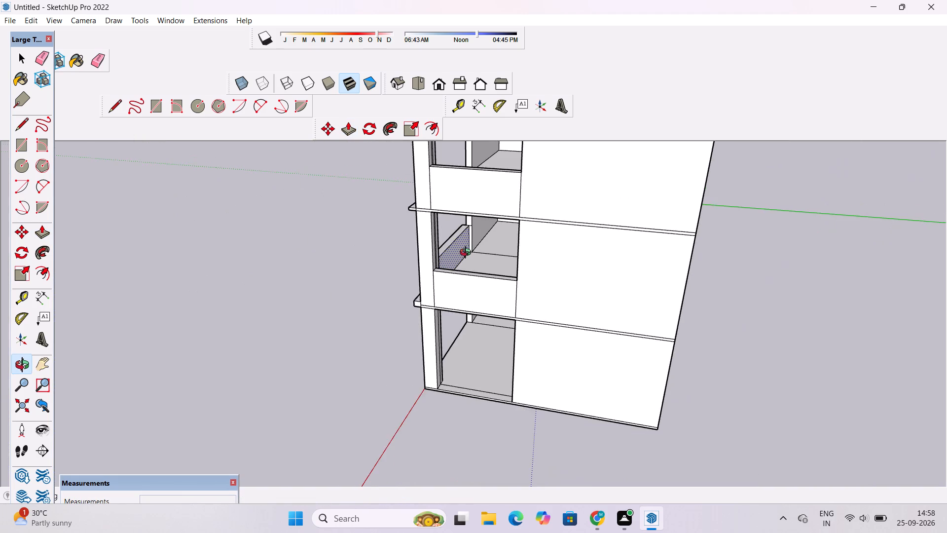
left_click_drag(344, 284, 561, 299)
scroll(445, 241, "up", 11)
scroll(379, 252, "down", 2)
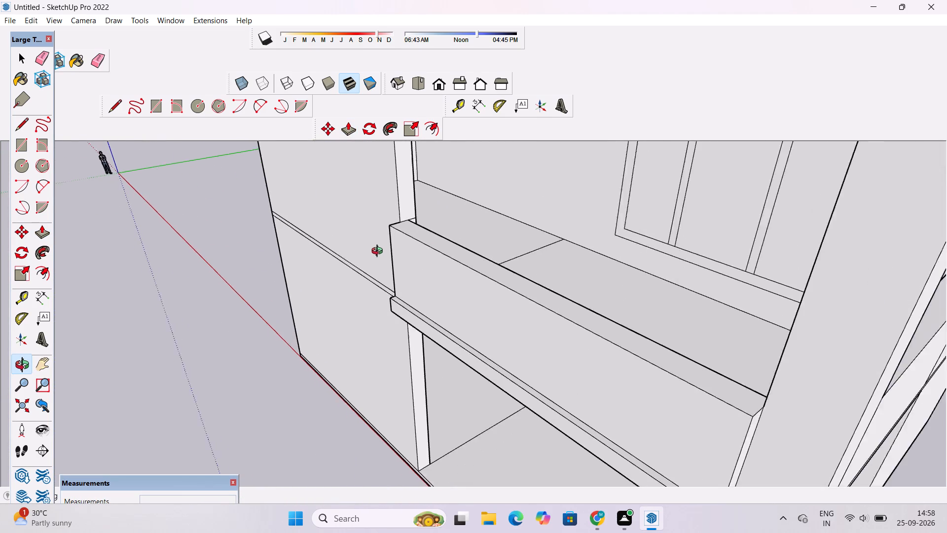
scroll(379, 252, "down", 1)
left_click_drag(398, 260, 399, 270)
scroll(399, 270, "up", 6)
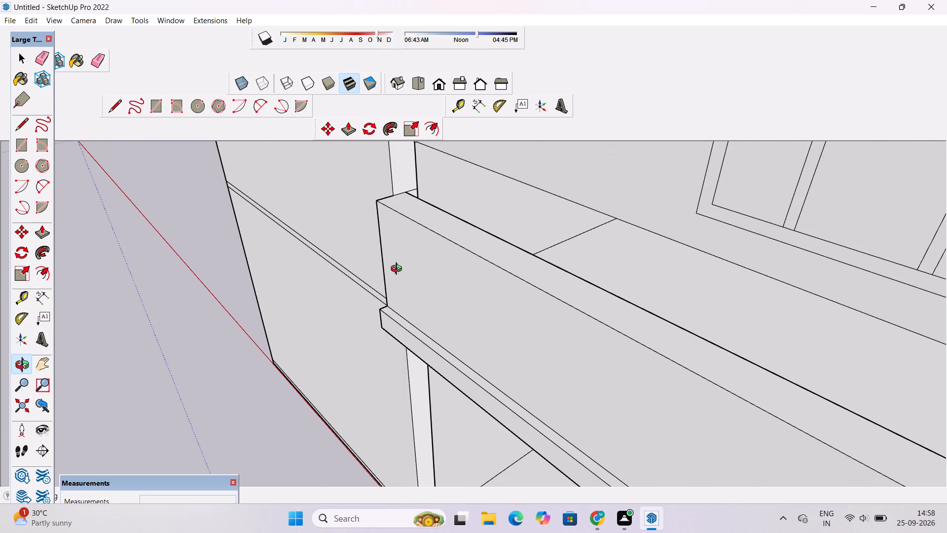
scroll(399, 270, "down", 2)
scroll(399, 270, "up", 3)
scroll(399, 270, "down", 5)
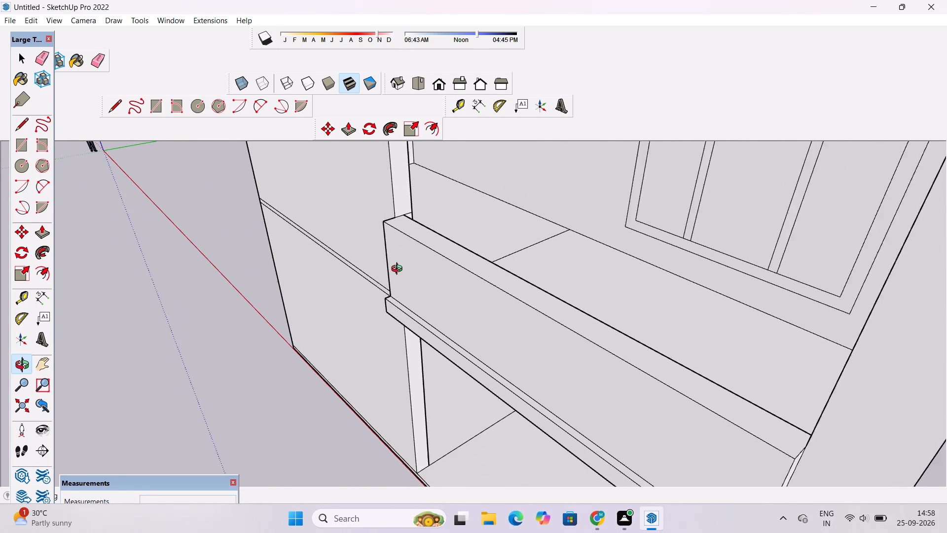
Erase the stray vertical edges on the middle storey corner column's inner face, inside the side opening above the parapet.
scroll(399, 270, "down", 6)
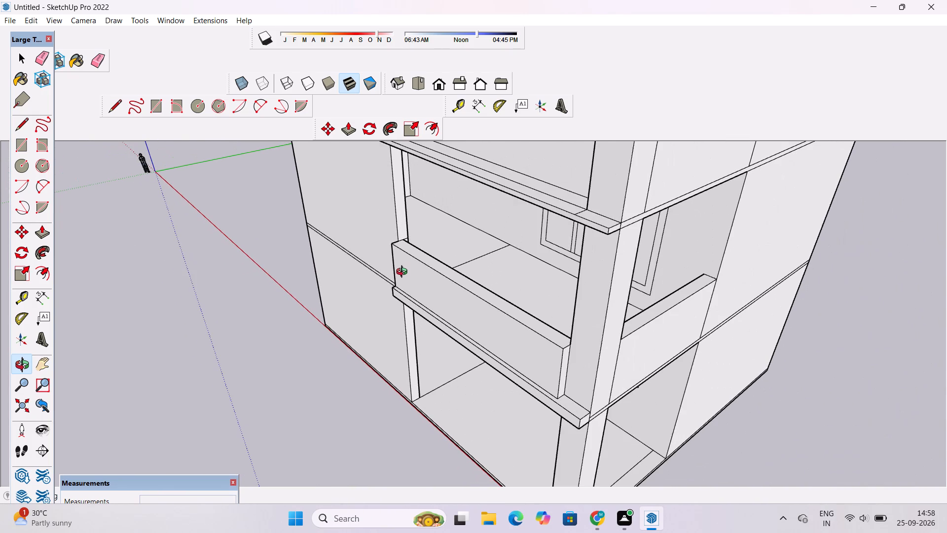
scroll(404, 273, "down", 2)
left_click_drag(416, 286, 472, 337, "shift")
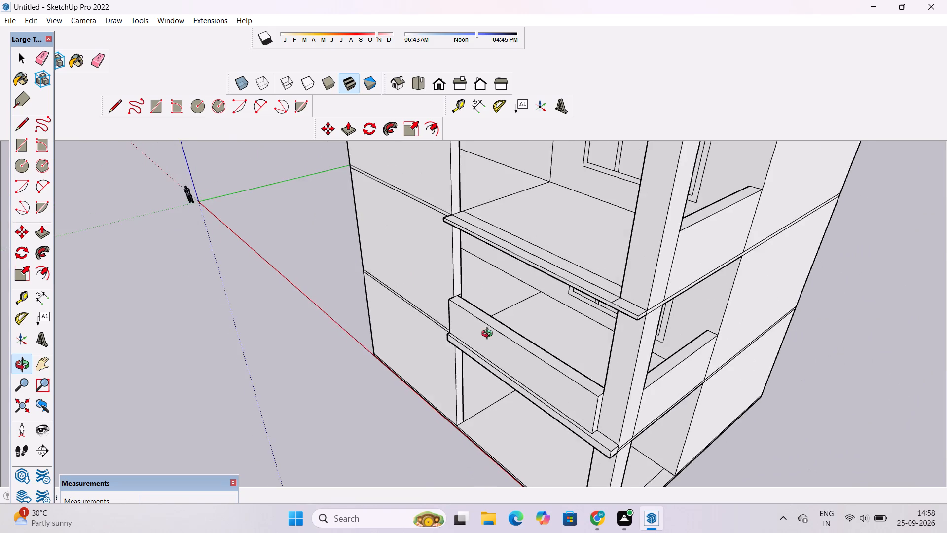
scroll(489, 335, "up", 7)
scroll(484, 311, "down", 5)
left_click_drag(841, 370, 556, 347)
left_click_drag(402, 346, 538, 347, "shift")
scroll(492, 349, "up", 4)
left_click_drag(489, 348, 437, 341)
left_click_drag(432, 340, 474, 340, "shift")
scroll(477, 341, "down", 5)
left_click_drag(456, 344, 439, 344)
left_click(447, 353)
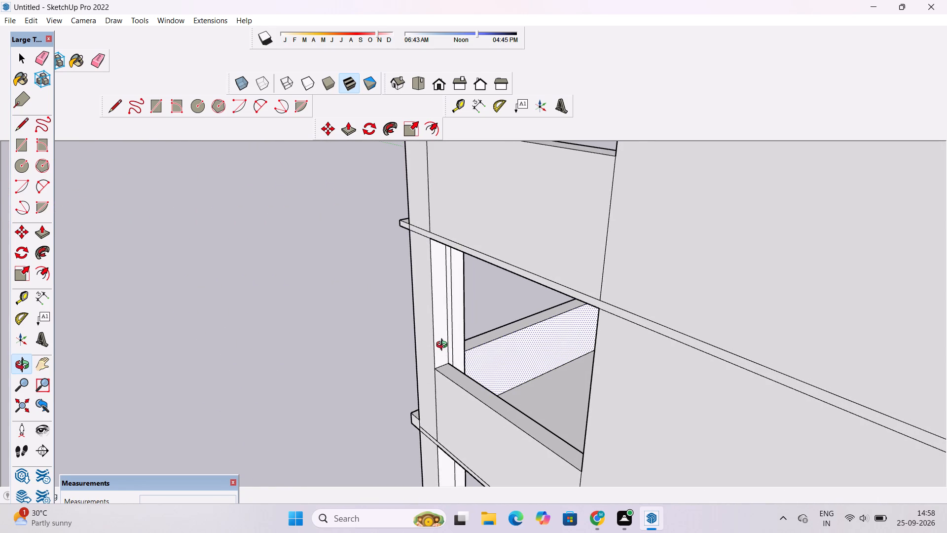
scroll(444, 346, "up", 3)
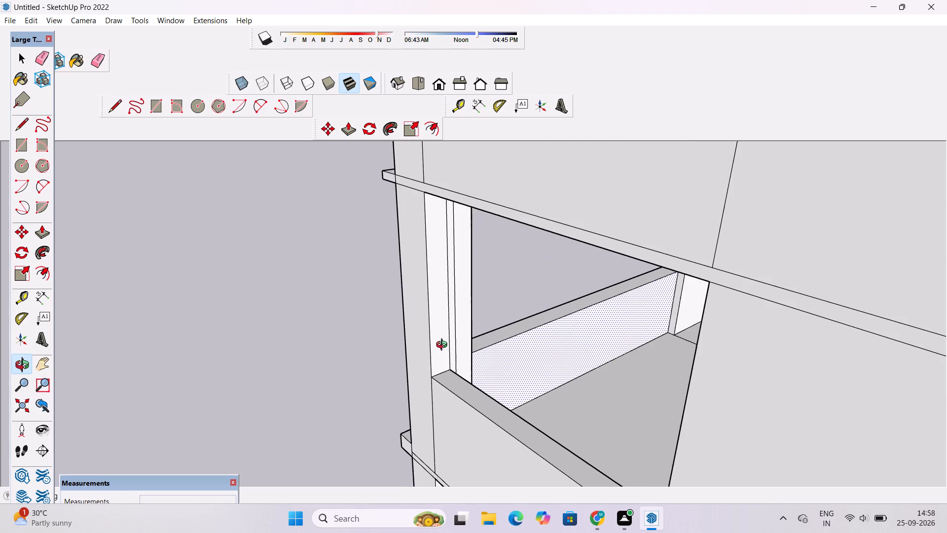
scroll(444, 346, "up", 2)
key("e")
left_click_drag(459, 283, 440, 308)
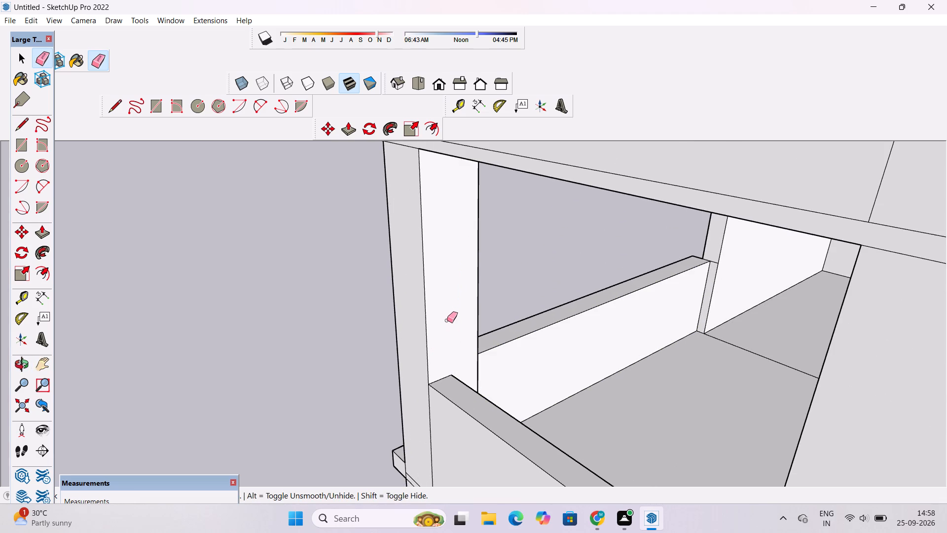
Erase the stray vertical edge on the ground storey corner column's inner face, inside the side opening.
key("o")
scroll(447, 320, "down", 5)
left_click_drag(378, 353, 462, 311)
scroll(419, 276, "down", 6)
left_click_drag(480, 386, 454, 372)
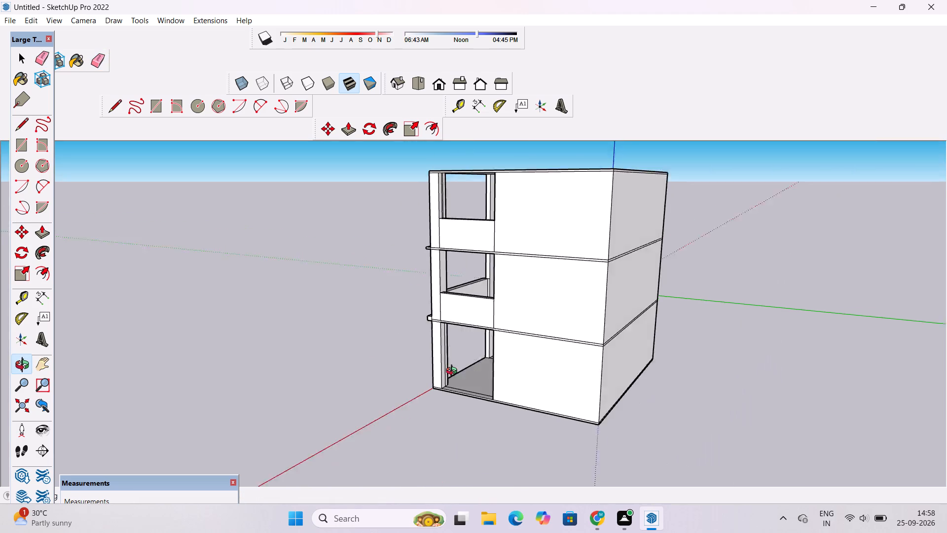
left_click_drag(454, 372, 408, 372)
scroll(428, 345, "up", 8)
left_click_drag(461, 357, 441, 364)
scroll(439, 364, "up", 5)
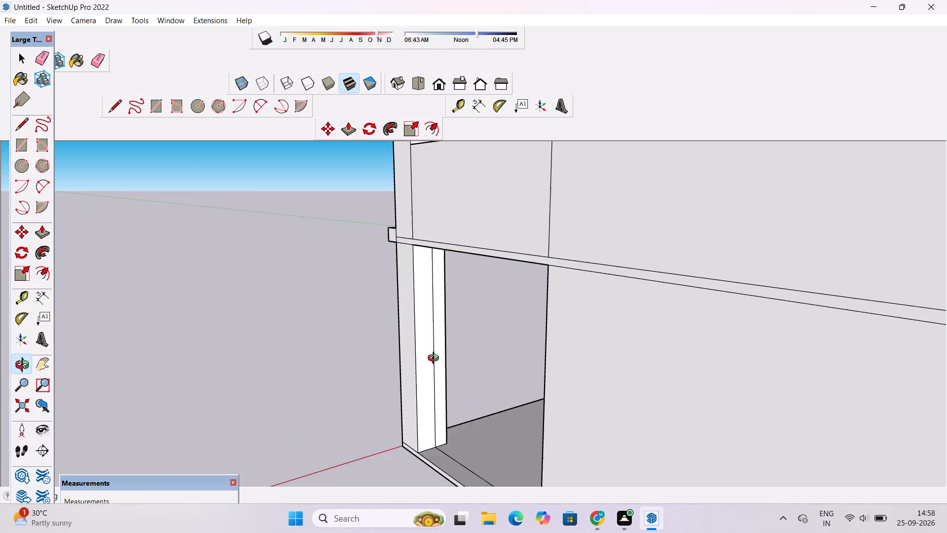
scroll(436, 359, "up", 2)
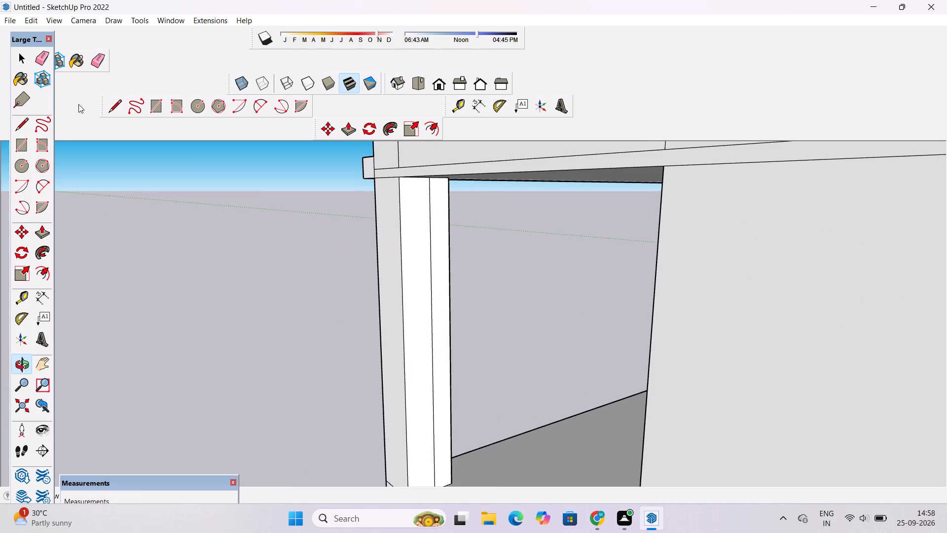
left_click(96, 61)
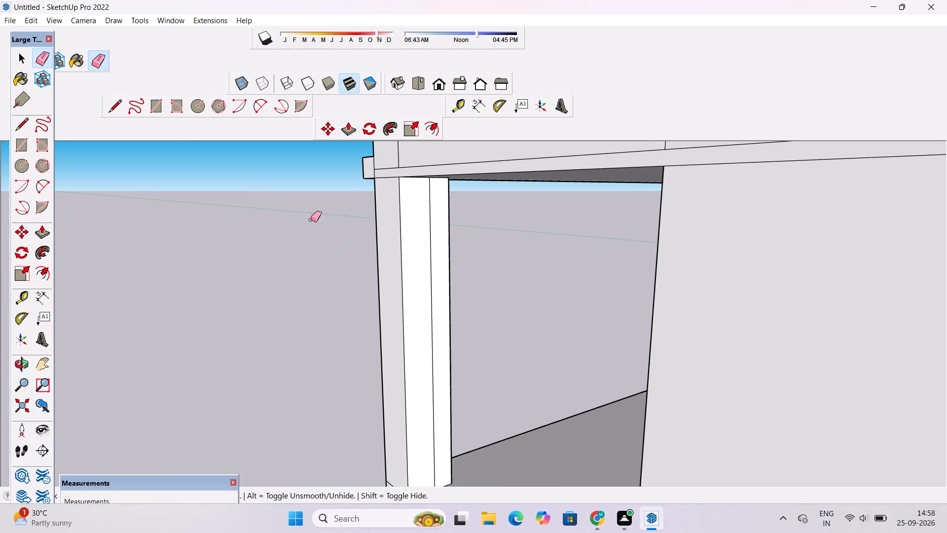
left_click_drag(429, 222, 429, 235)
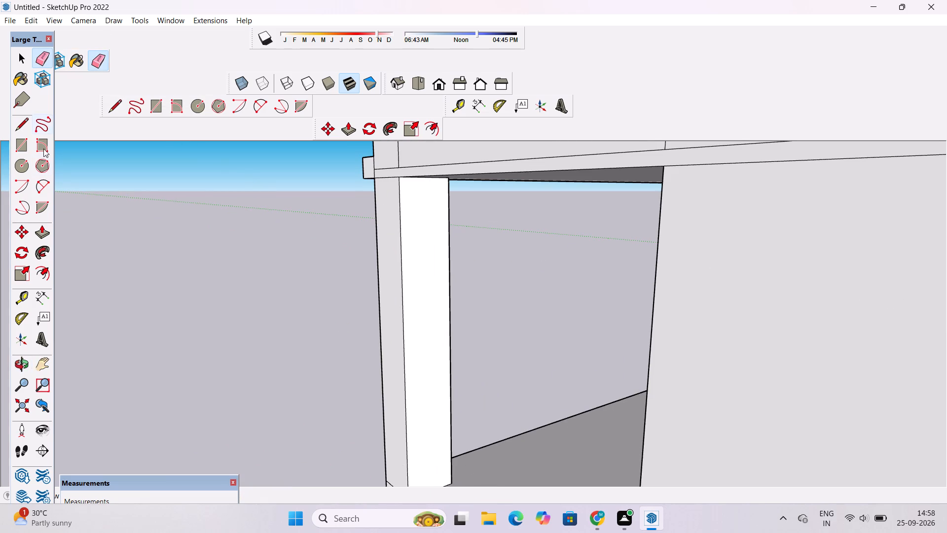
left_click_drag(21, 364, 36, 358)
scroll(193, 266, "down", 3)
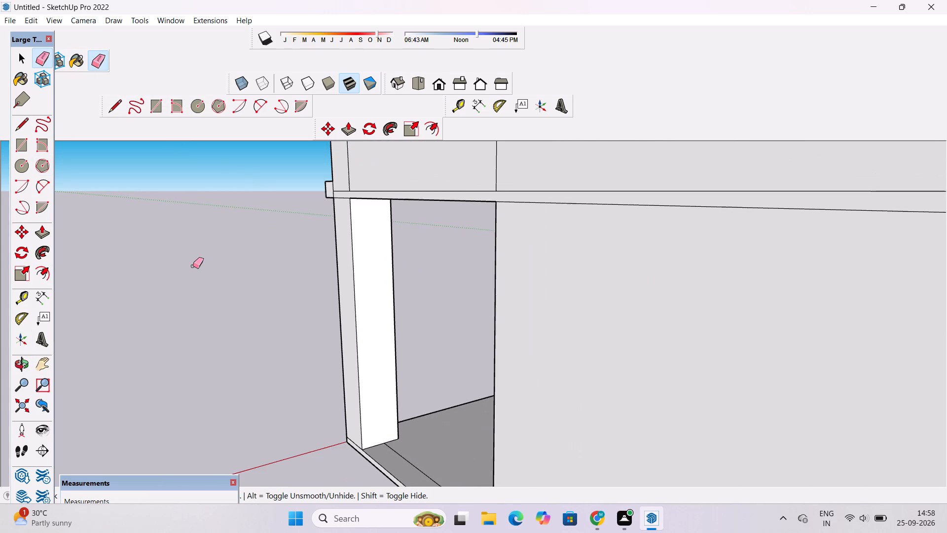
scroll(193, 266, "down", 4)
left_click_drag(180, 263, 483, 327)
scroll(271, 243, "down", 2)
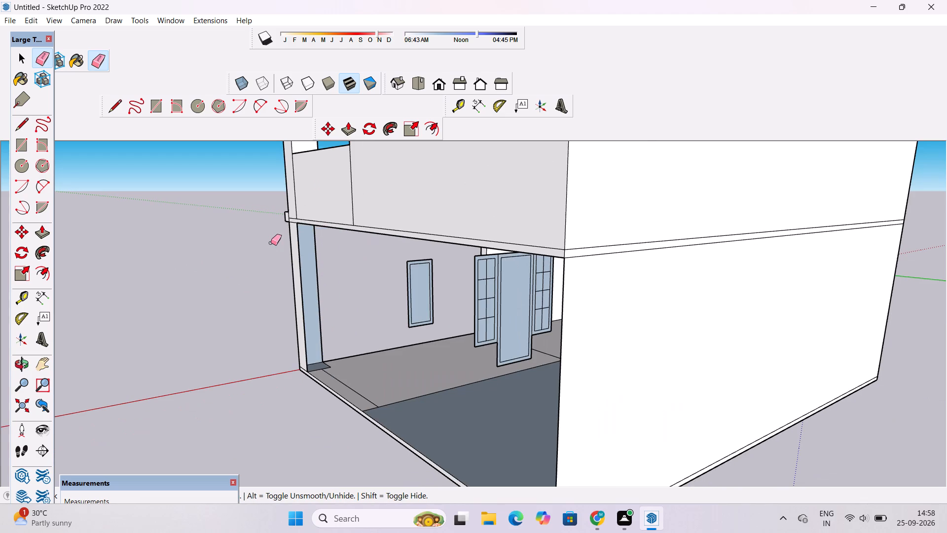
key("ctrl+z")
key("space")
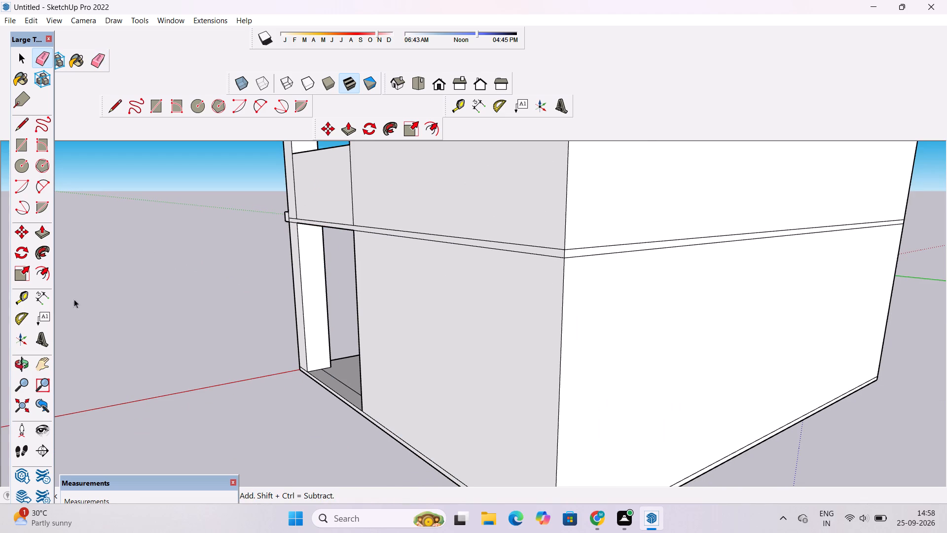
Examine the whole building from the side, front and above, checking the parapets, ledges and open bays on each storey.
left_click(20, 364)
scroll(156, 296, "down", 6)
left_click_drag(160, 293, 473, 301)
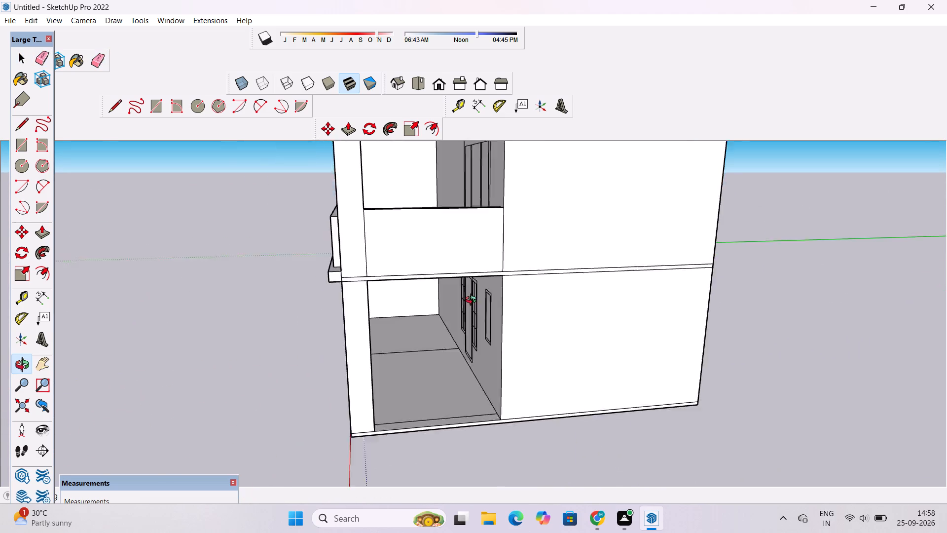
left_click_drag(473, 301, 490, 301)
scroll(437, 296, "down", 4)
left_click_drag(338, 294, 605, 321)
left_click_drag(619, 317, 626, 314)
scroll(513, 214, "up", 9)
left_click_drag(463, 260, 506, 274)
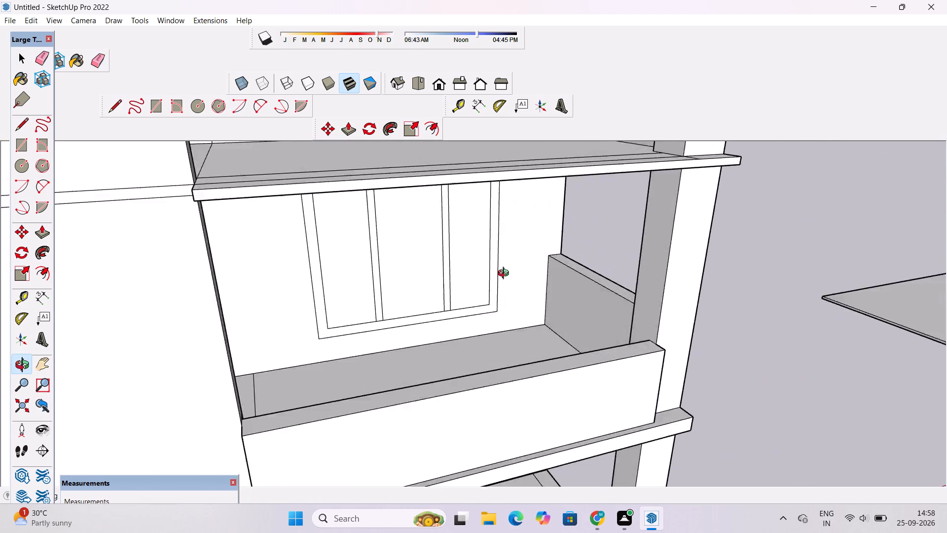
left_click_drag(506, 274, 668, 250)
scroll(677, 232, "down", 5)
left_click_drag(703, 242, 581, 260)
scroll(561, 258, "down", 3)
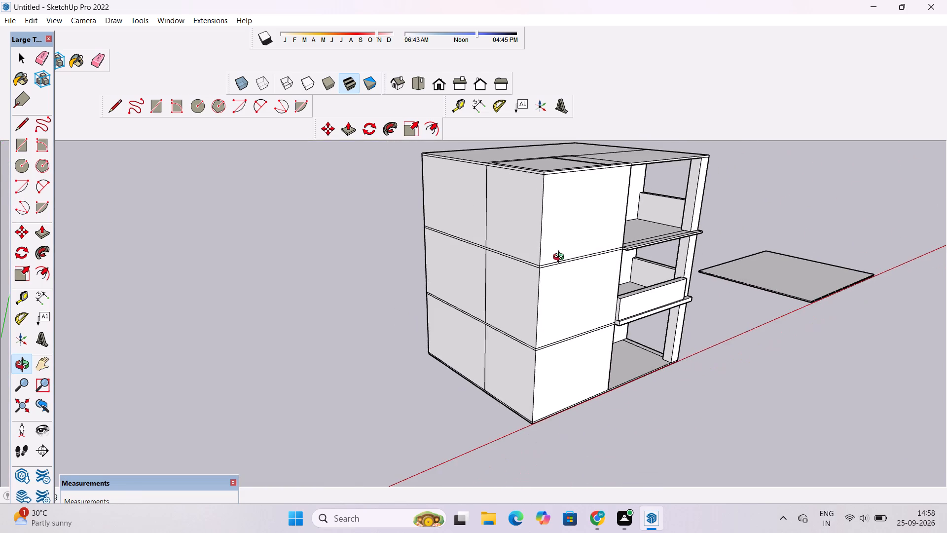
scroll(560, 258, "up", 2)
scroll(560, 257, "down", 4)
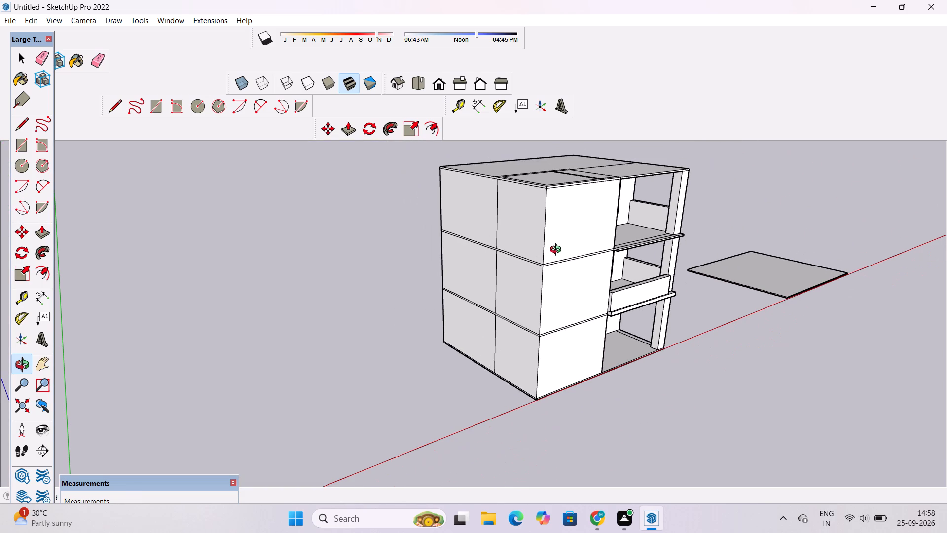
scroll(558, 251, "up", 1)
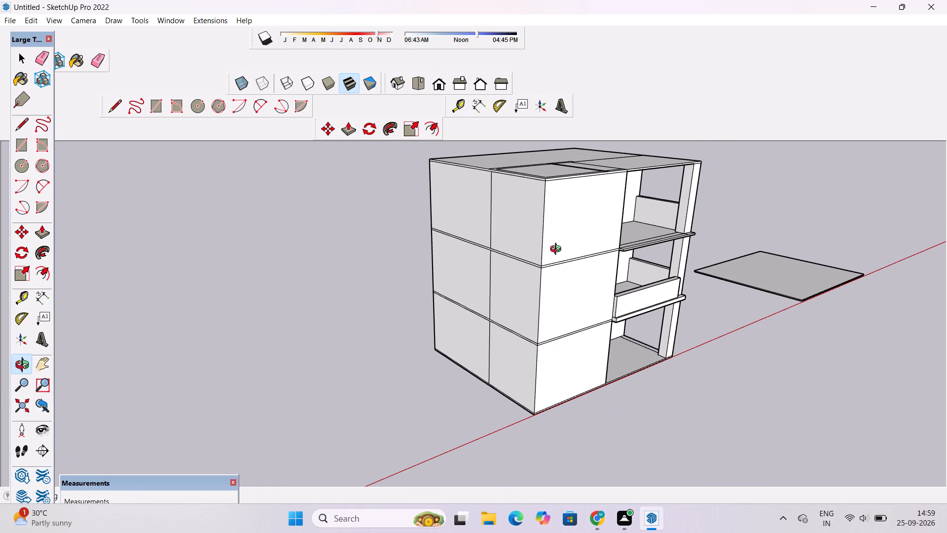
left_click_drag(563, 252, 487, 284, "shift")
scroll(485, 286, "down", 5)
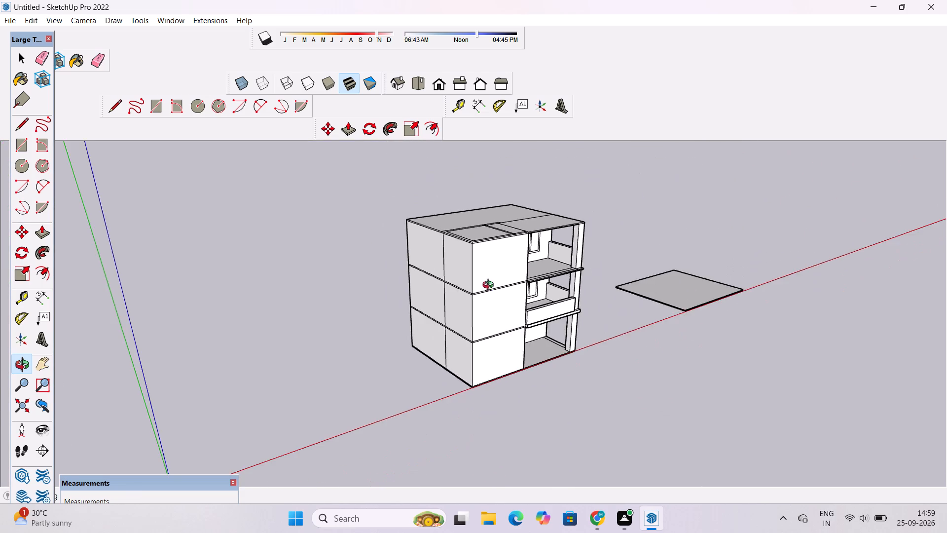
left_click_drag(646, 293, 411, 206)
scroll(415, 216, "up", 5)
left_click_drag(500, 254, 549, 323)
left_click_drag(585, 319, 399, 170, "shift")
scroll(394, 171, "down", 2)
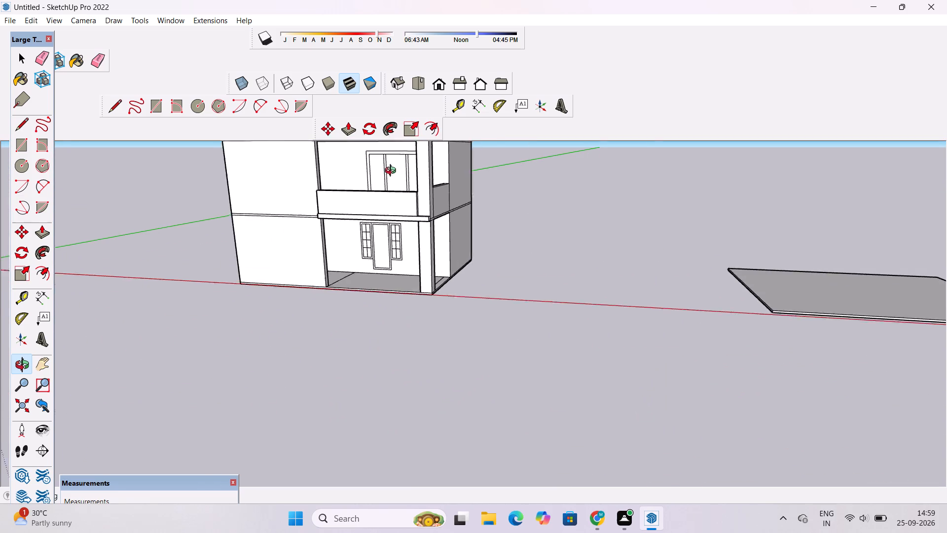
scroll(393, 172, "down", 2)
left_click_drag(374, 199, 486, 337, "shift")
scroll(490, 296, "up", 8, "shift")
left_click_drag(465, 374, 566, 451)
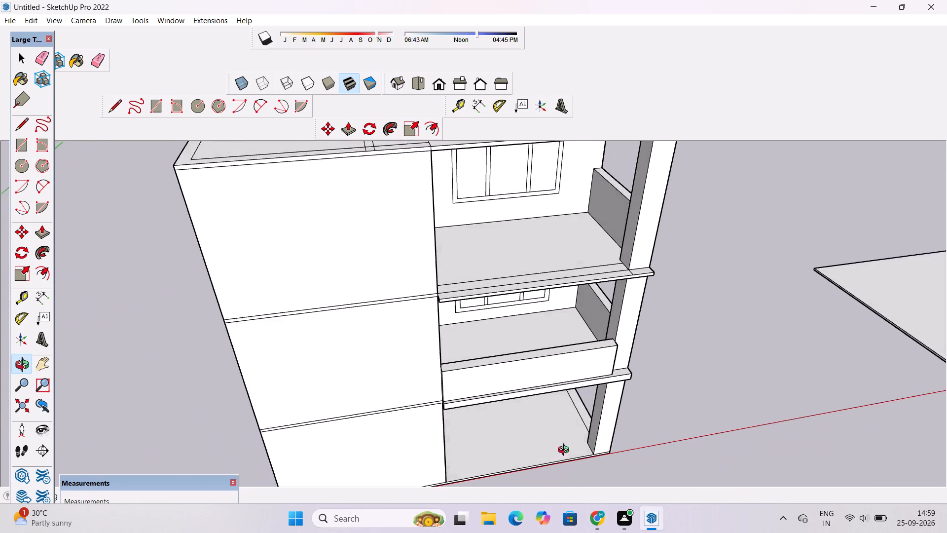
left_click_drag(566, 451, 572, 455)
Push/Pull the end face of the middle storey's front parapet 3' 4 1/8" outward, flush with the corner column's outer side.
scroll(571, 319, "up", 5)
left_click_drag(576, 326, 553, 323, "shift")
left_click_drag(616, 348, 528, 334)
left_click_drag(596, 414, 532, 391)
left_click_drag(534, 407, 502, 380)
scroll(510, 391, "up", 3)
left_click_drag(516, 407, 456, 395)
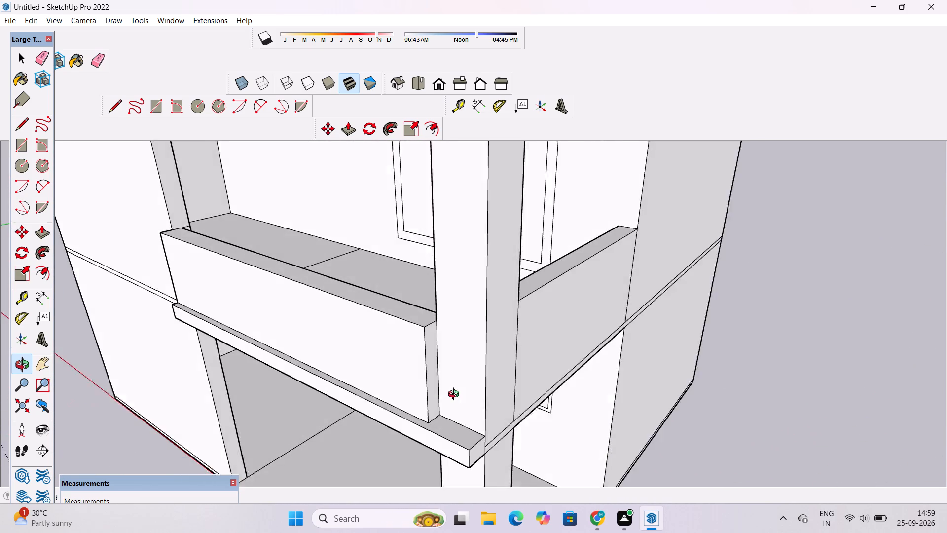
left_click_drag(456, 395, 449, 396)
left_click_drag(447, 403, 445, 373)
left_click_drag(464, 404, 464, 386, "shift")
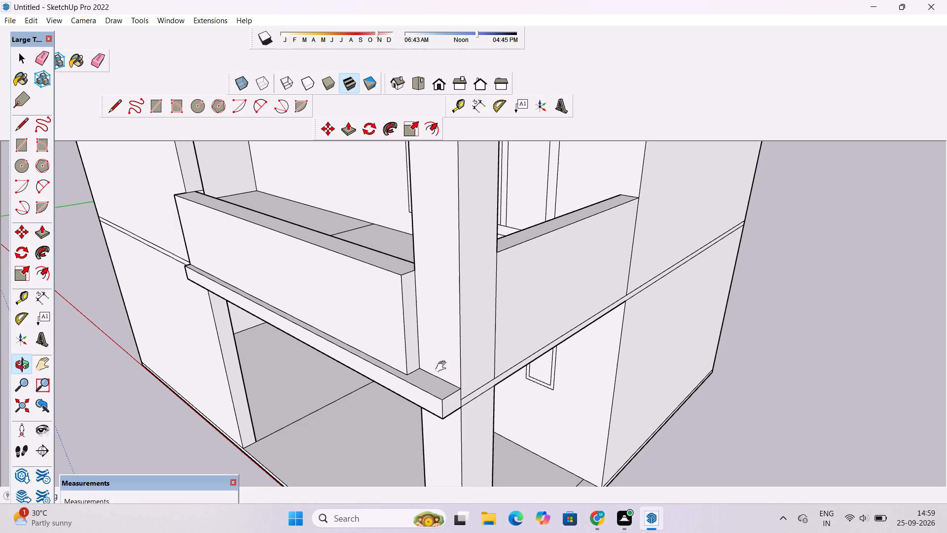
scroll(430, 357, "up", 2, "shift")
key("space")
key("p")
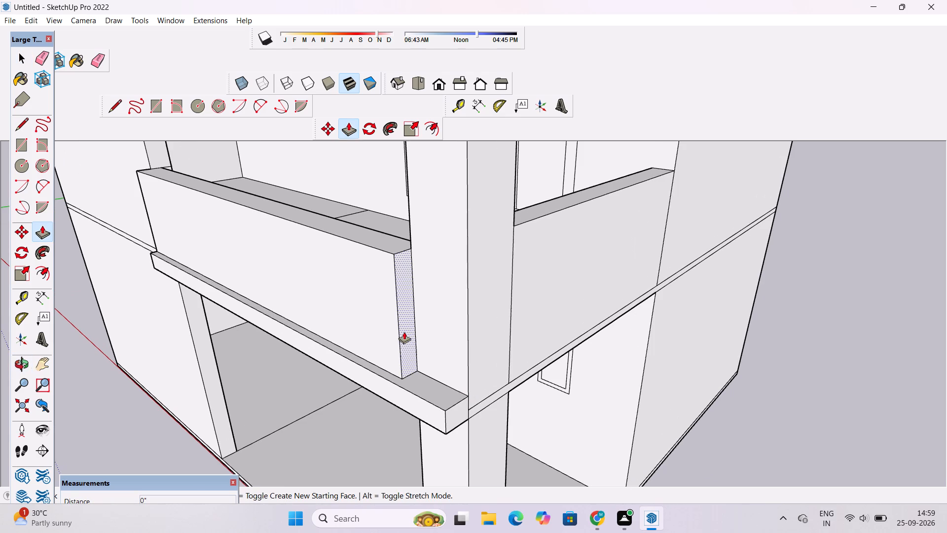
left_click(401, 311)
left_click(472, 261)
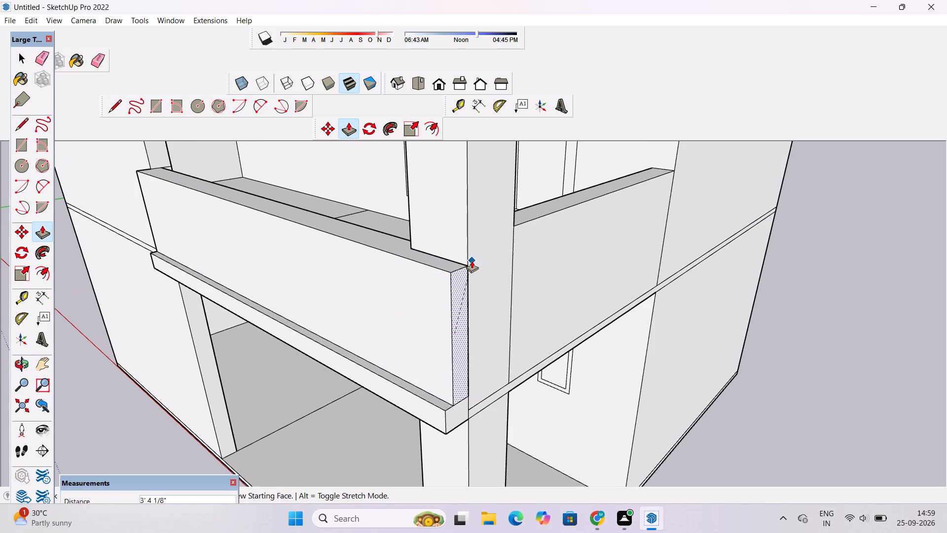
Erase the short edge between the ledge's end face and the extended parapet's end face at the middle storey's outer corner.
key("o")
scroll(484, 329, "down", 5)
left_click_drag(405, 343, 419, 361)
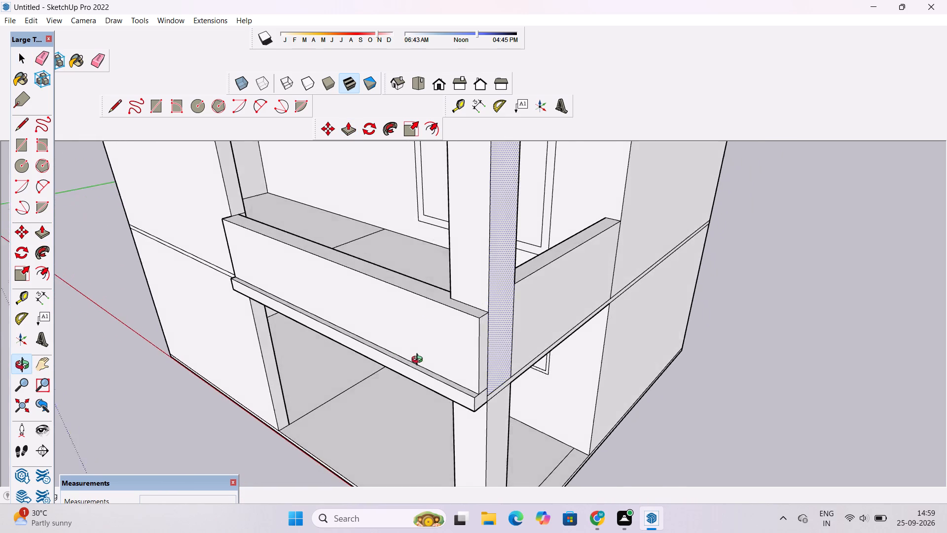
left_click_drag(419, 361, 425, 362)
left_click_drag(436, 368, 448, 368)
left_click_drag(519, 425, 437, 391)
left_click_drag(455, 386, 436, 331, "shift")
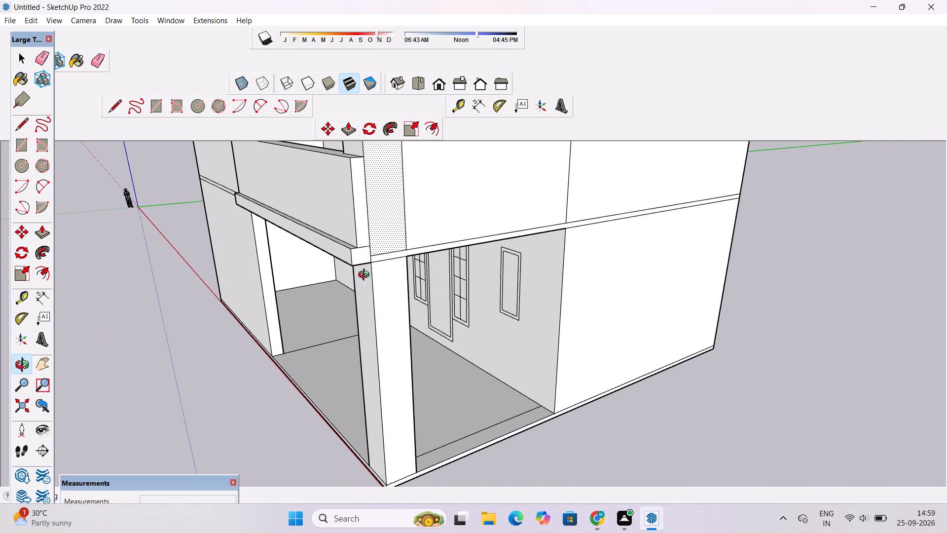
scroll(355, 262, "up", 7)
left_click_drag(357, 237, 381, 281, "shift")
scroll(382, 278, "up", 4)
left_click_drag(388, 268, 398, 278, "shift")
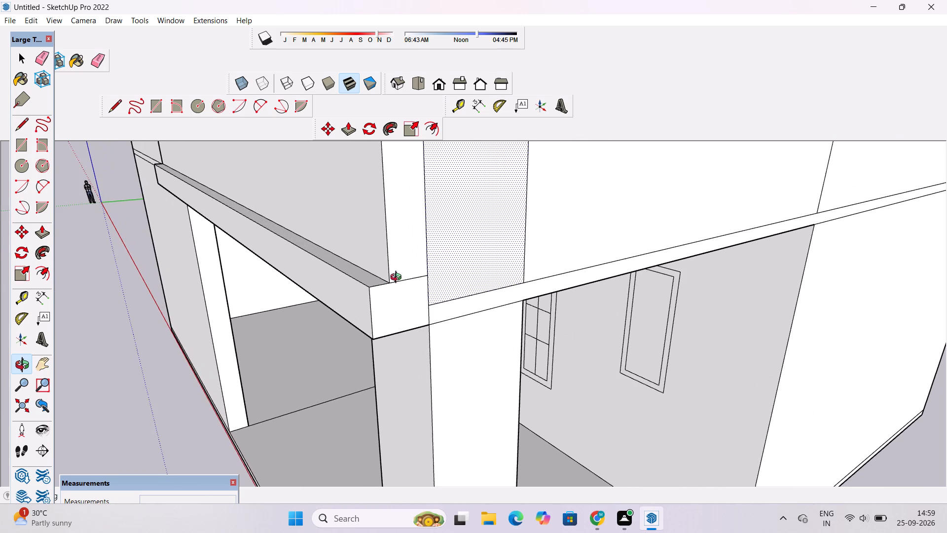
key("e")
scroll(398, 278, "up", 3)
left_click_drag(400, 271, 401, 283)
left_click(401, 283)
Examine the middle storey's extended front parapet and ledge from outside, including the outer corner by the column.
scroll(402, 283, "down", 3)
key("o")
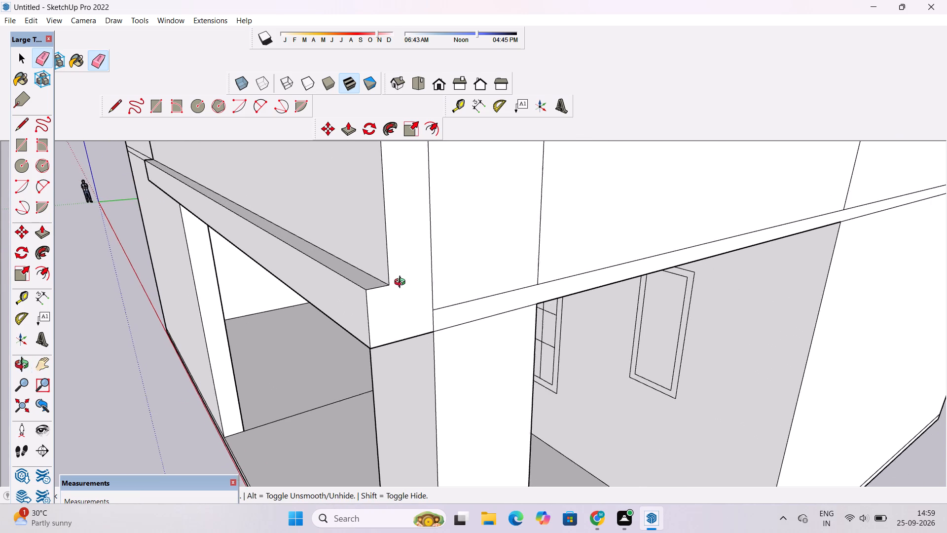
scroll(402, 283, "down", 5)
scroll(402, 290, "up", 1)
scroll(402, 290, "down", 5)
left_click_drag(380, 299, 443, 349)
left_click_drag(439, 321, 433, 360, "shift")
scroll(424, 345, "down", 1)
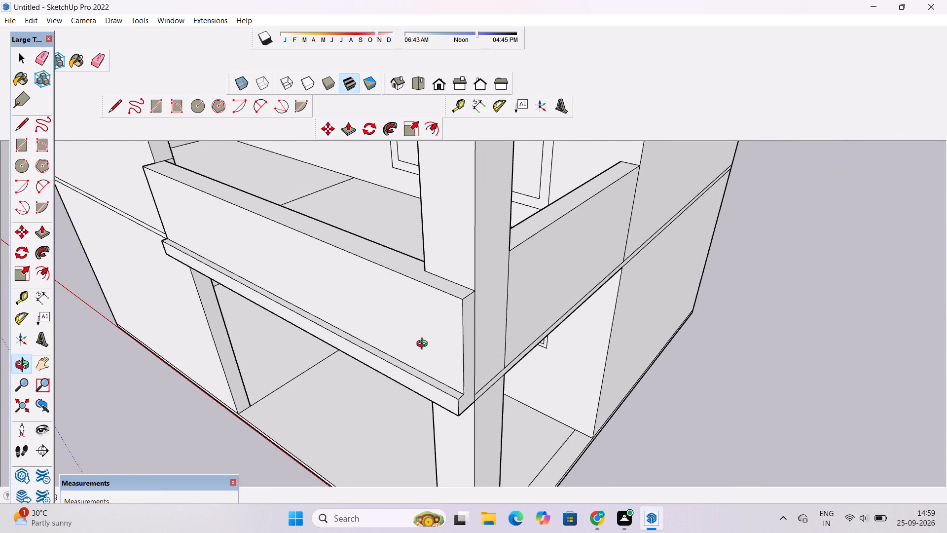
left_click_drag(376, 341, 429, 328)
left_click_drag(431, 314, 410, 336, "shift")
scroll(406, 334, "up", 1, "shift")
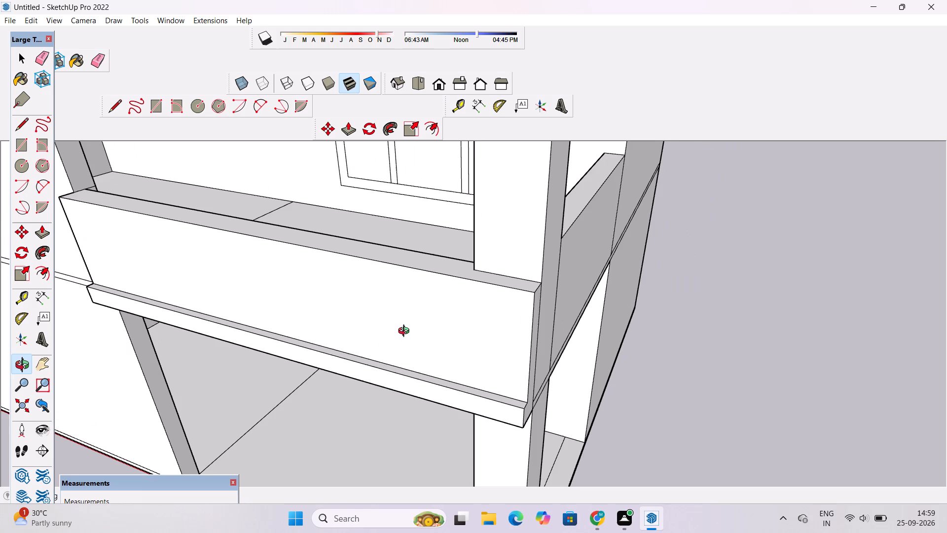
scroll(405, 332, "down", 3)
left_click_drag(403, 322, 397, 361, "shift")
scroll(395, 351, "down", 12)
left_click_drag(340, 335, 391, 354)
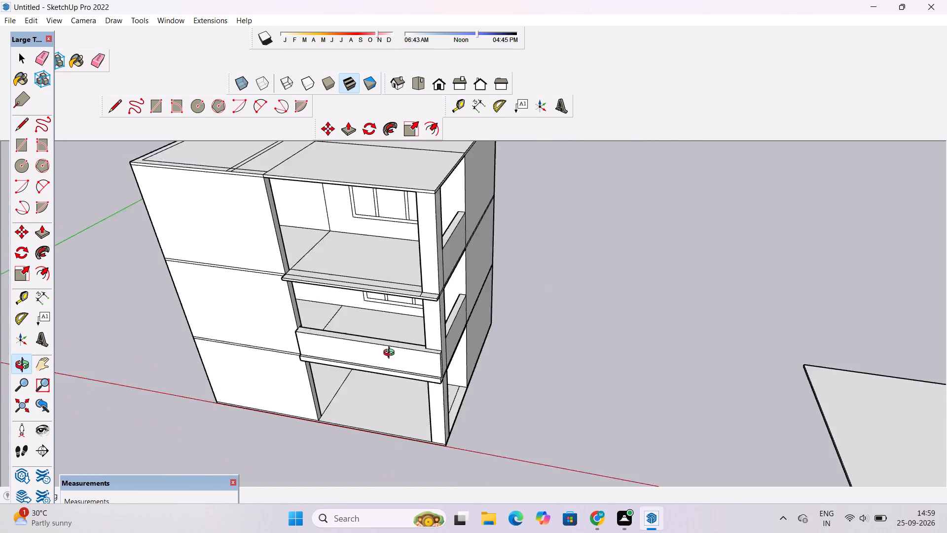
Erase the inner lengthwise edge running along the top storey's floor beside its front ledge.
left_click_drag(391, 354, 397, 354)
scroll(345, 308, "up", 2)
left_click_drag(285, 307, 369, 337)
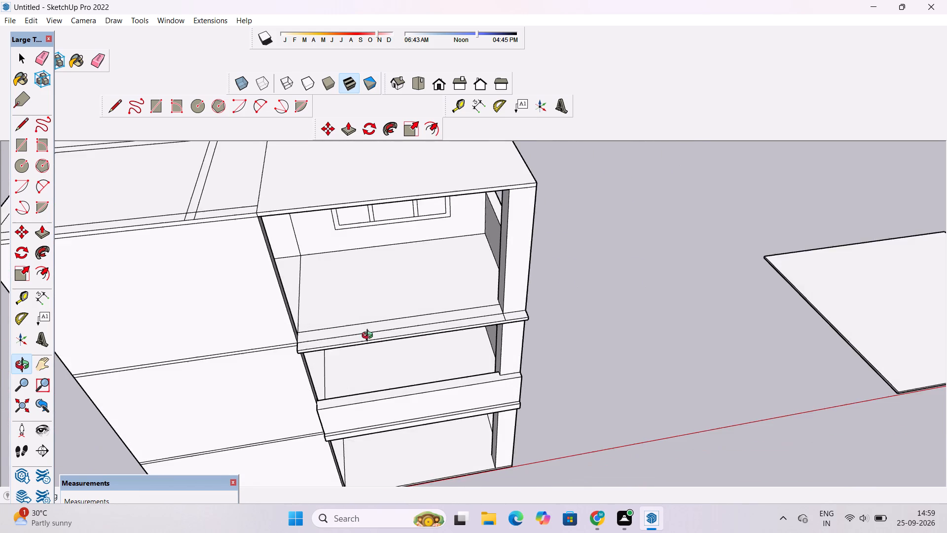
scroll(321, 343, "up", 2)
left_click_drag(329, 345, 381, 355, "shift")
scroll(384, 355, "up", 6)
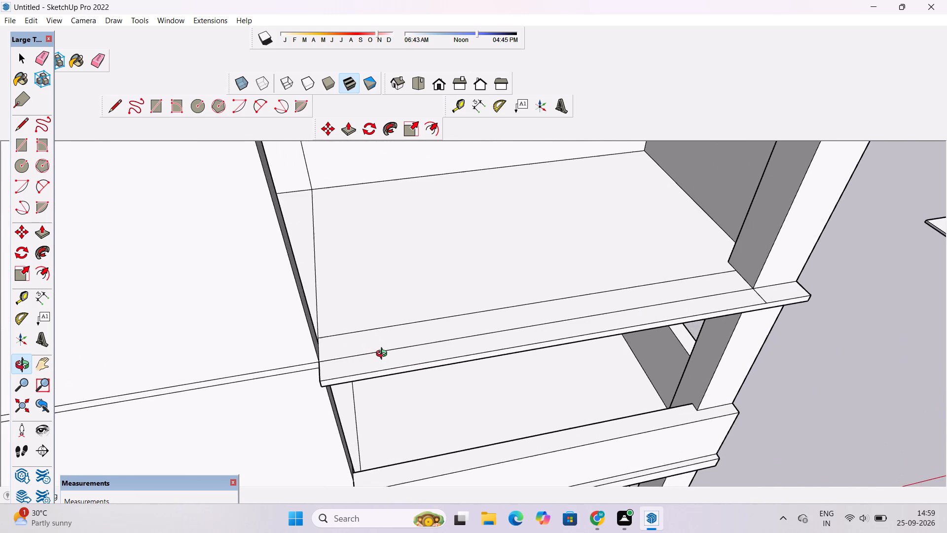
left_click_drag(384, 355, 359, 366)
scroll(358, 366, "down", 4)
left_click_drag(339, 366, 327, 386)
left_click_drag(326, 386, 327, 396)
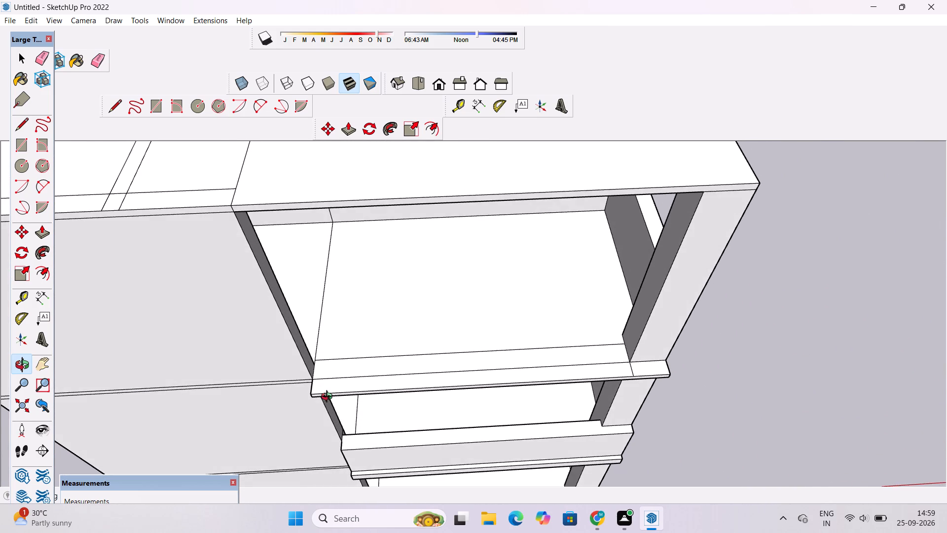
scroll(329, 398, "up", 1)
key("e")
left_click_drag(377, 343, 381, 356)
Draw a 28' 7 7/8" line across the top storey's floor just inside the front edge, parallel to it and ending at the corner column.
key("l")
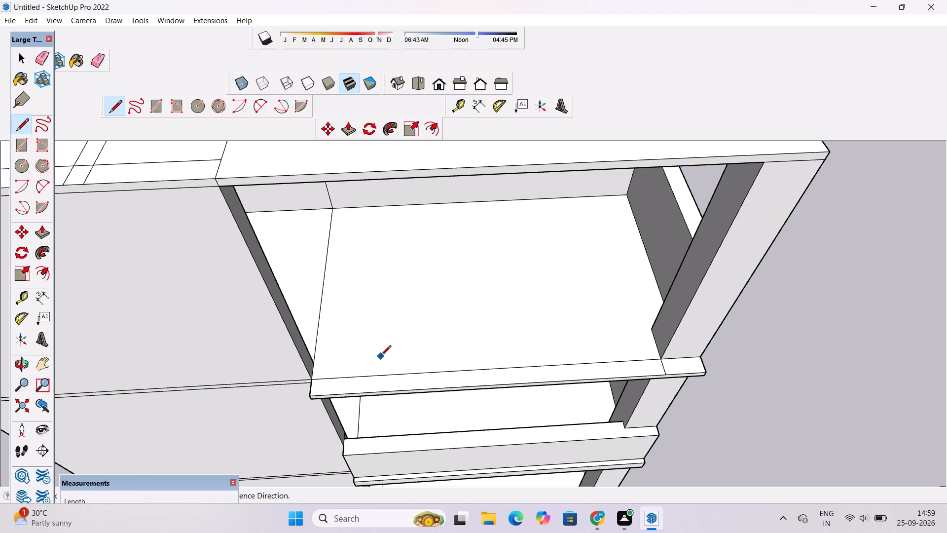
scroll(381, 356, "down", 2)
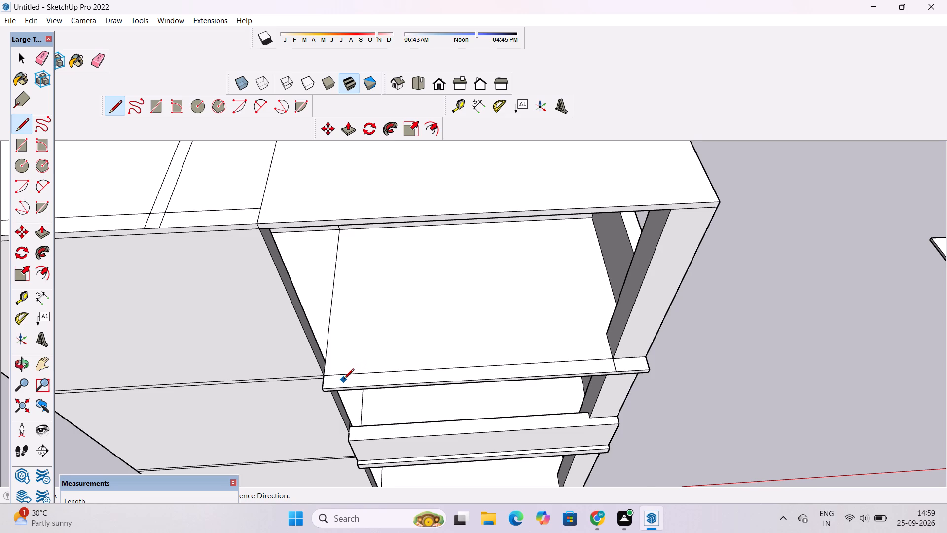
scroll(344, 380, "down", 4)
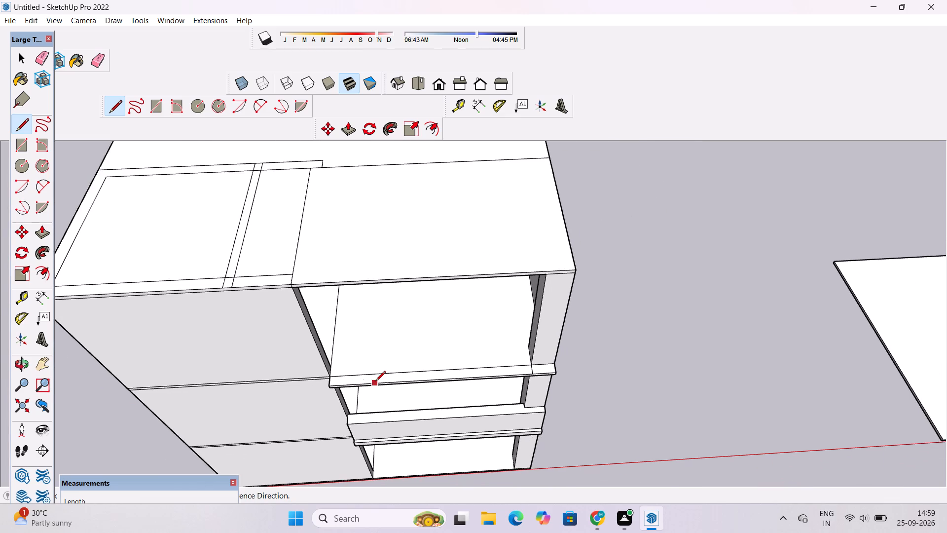
scroll(376, 382, "up", 9)
scroll(372, 374, "down", 2)
scroll(372, 374, "up", 2)
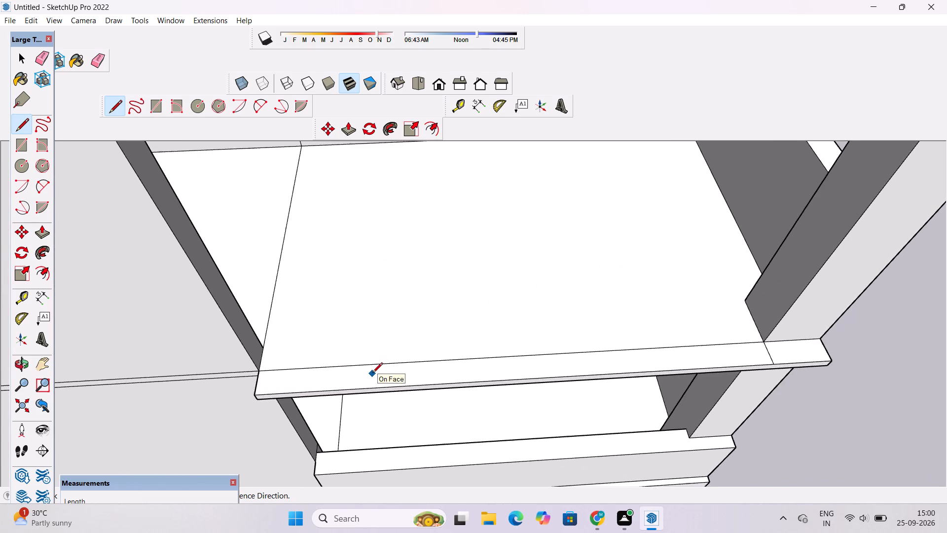
scroll(372, 374, "down", 5)
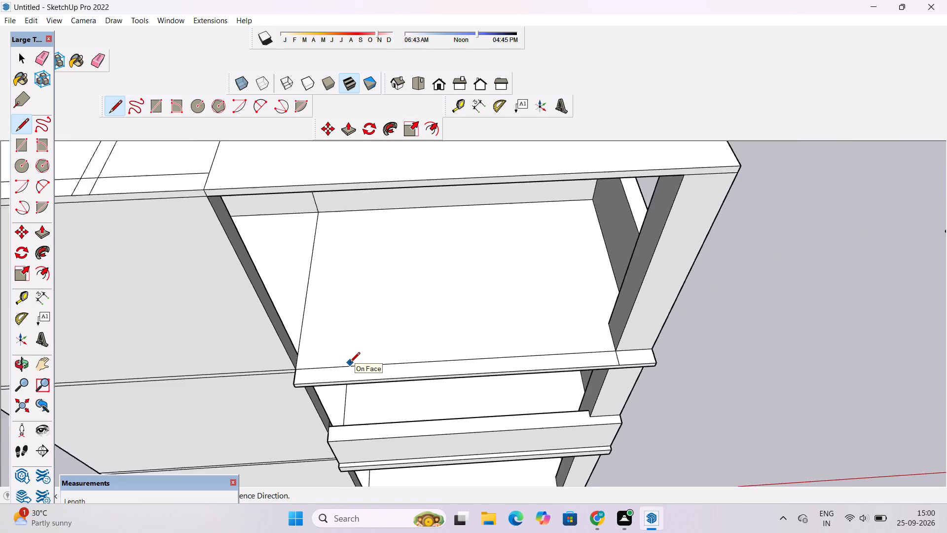
scroll(350, 363, "down", 2)
scroll(350, 363, "up", 3)
scroll(350, 363, "down", 4)
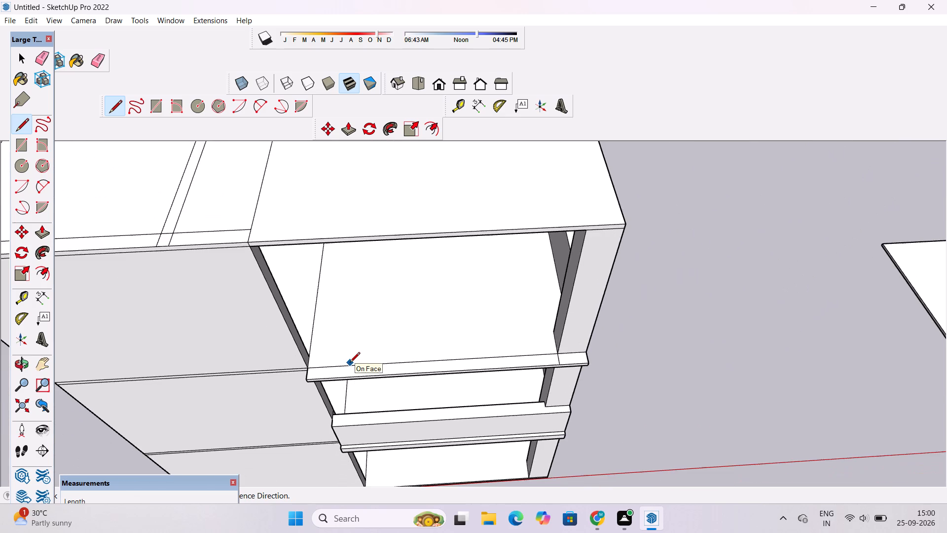
scroll(350, 363, "down", 5)
scroll(350, 363, "up", 1)
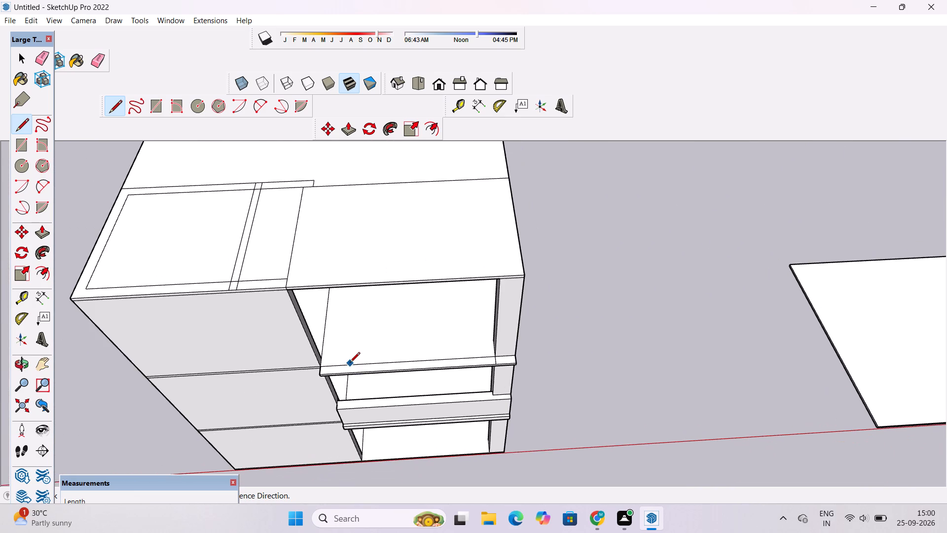
scroll(350, 363, "down", 5)
scroll(350, 363, "up", 1)
scroll(350, 363, "down", 3)
scroll(350, 363, "up", 2)
scroll(350, 363, "down", 1)
scroll(350, 363, "up", 1)
scroll(350, 363, "down", 1)
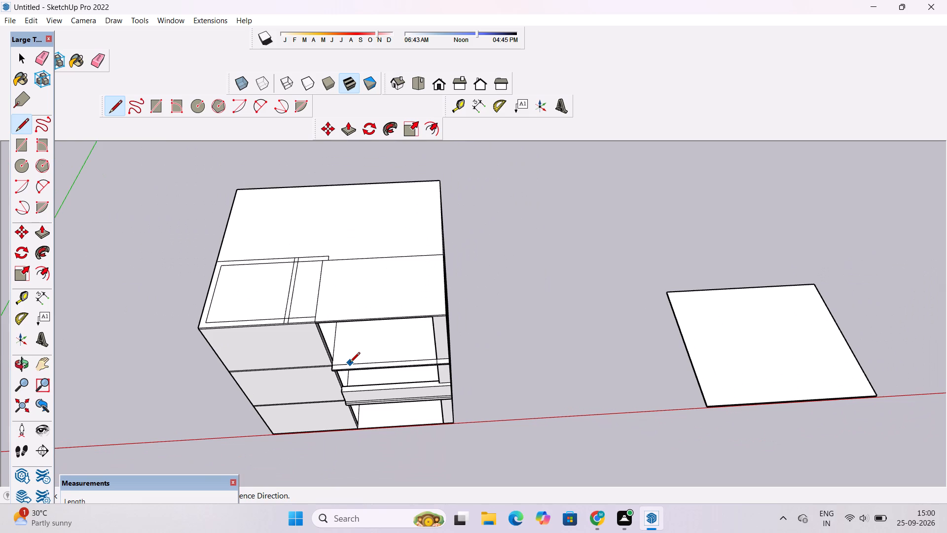
scroll(350, 363, "down", 1)
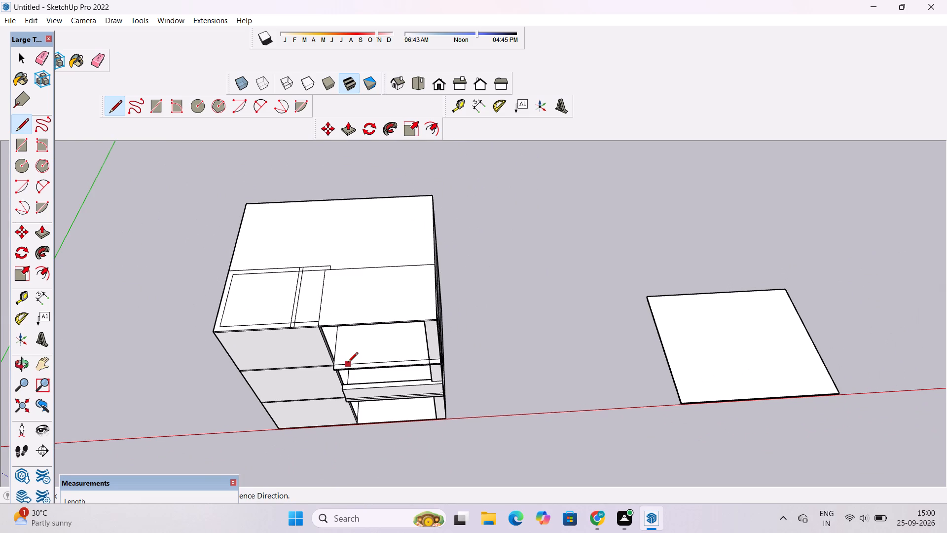
scroll(343, 364, "down", 1)
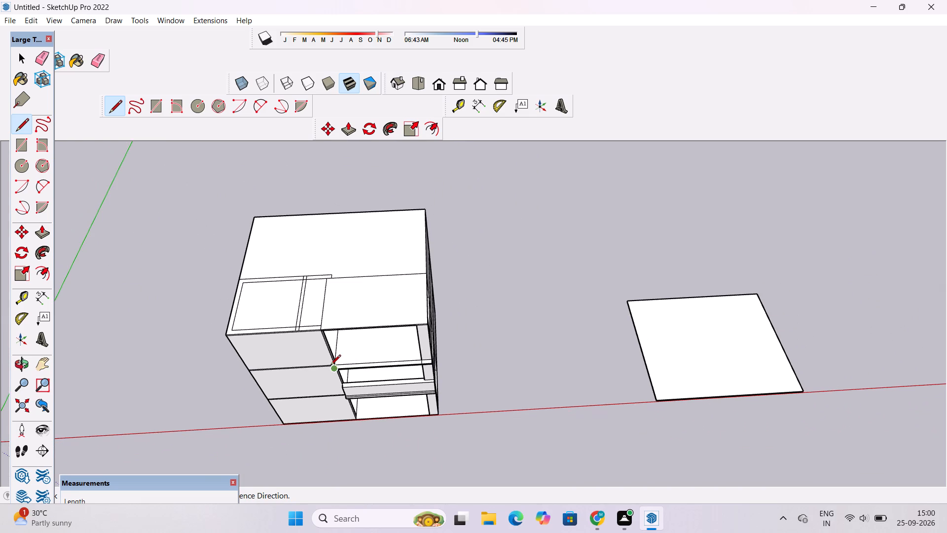
scroll(329, 366, "down", 2)
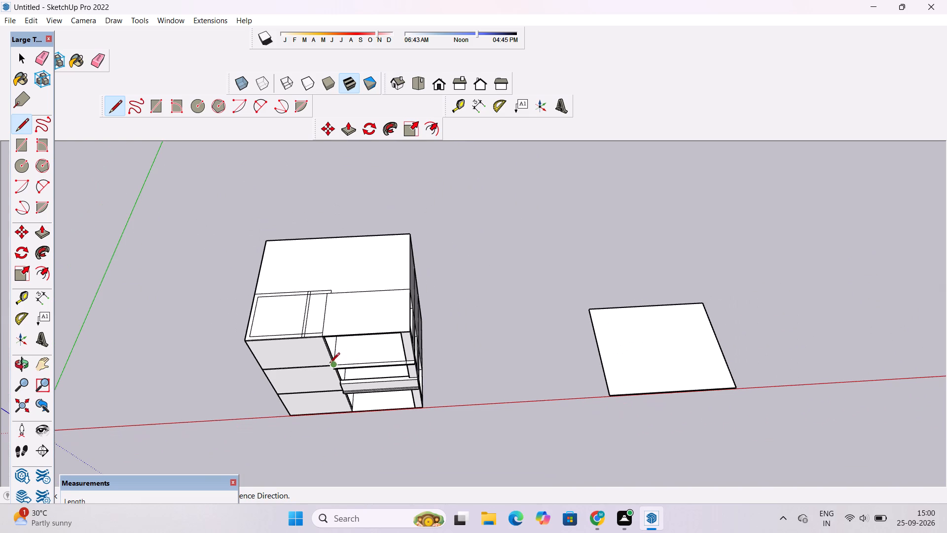
scroll(350, 351, "down", 1)
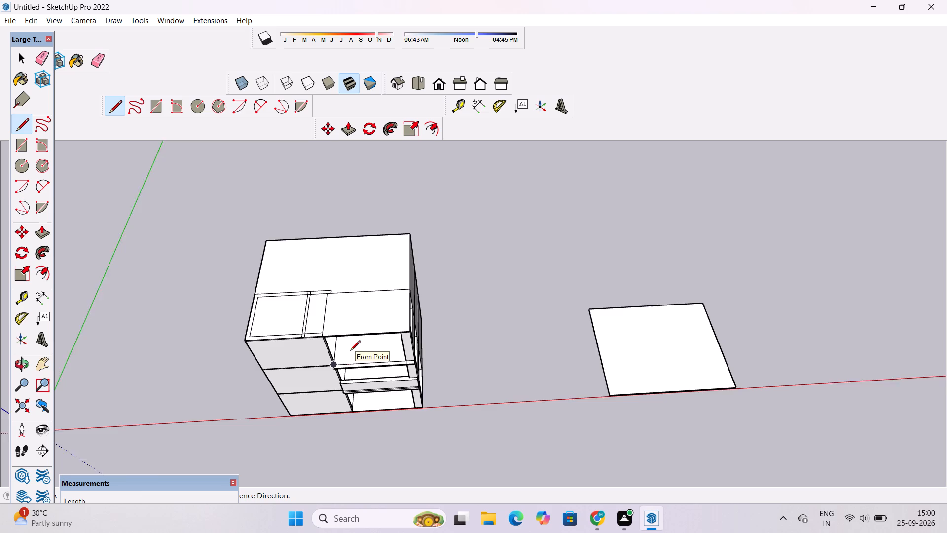
scroll(350, 351, "down", 1)
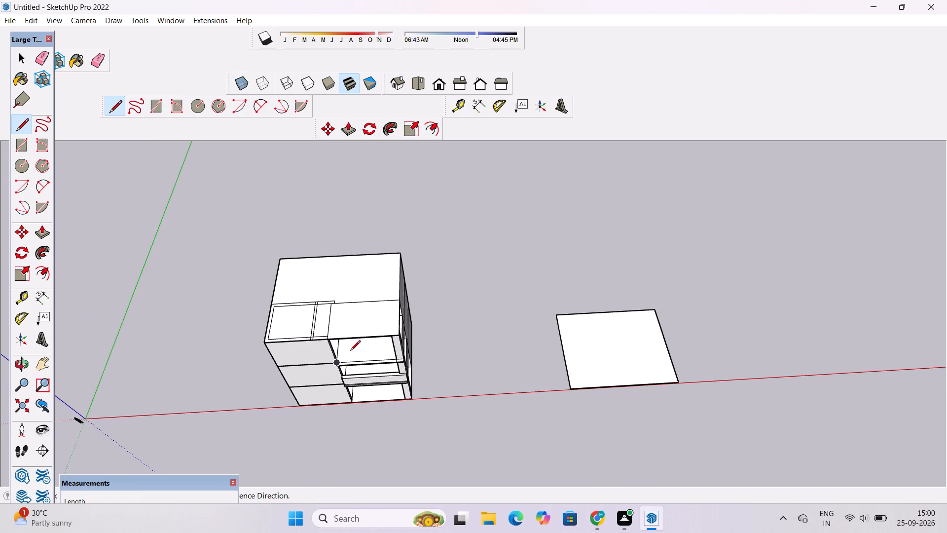
scroll(350, 351, "up", 1)
scroll(353, 347, "down", 4)
scroll(348, 358, "up", 10)
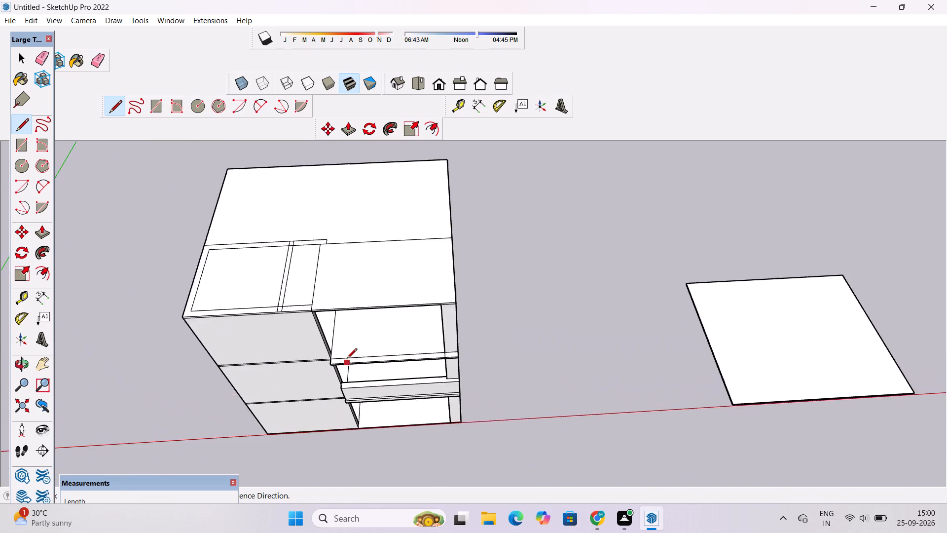
scroll(347, 359, "up", 20)
scroll(347, 359, "up", 1)
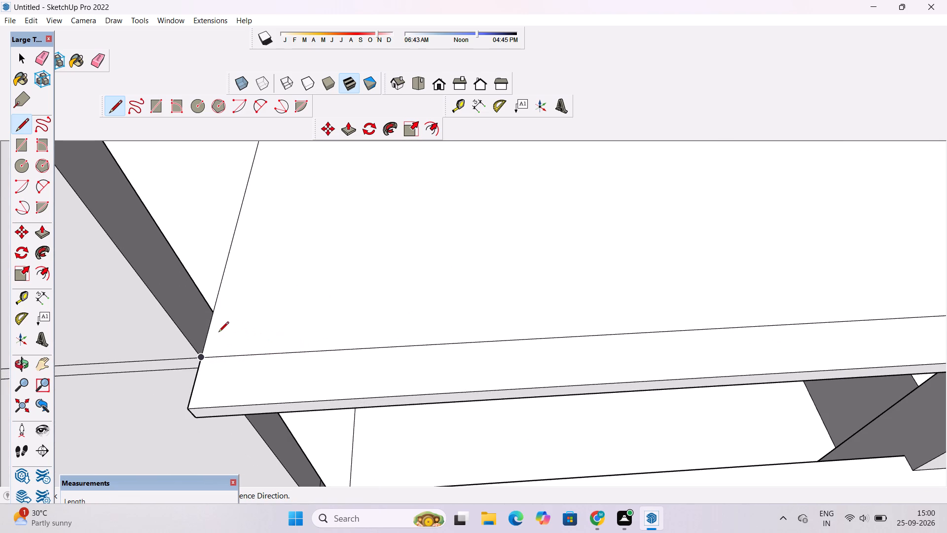
left_click_drag(205, 333, 230, 334)
scroll(251, 336, "down", 6)
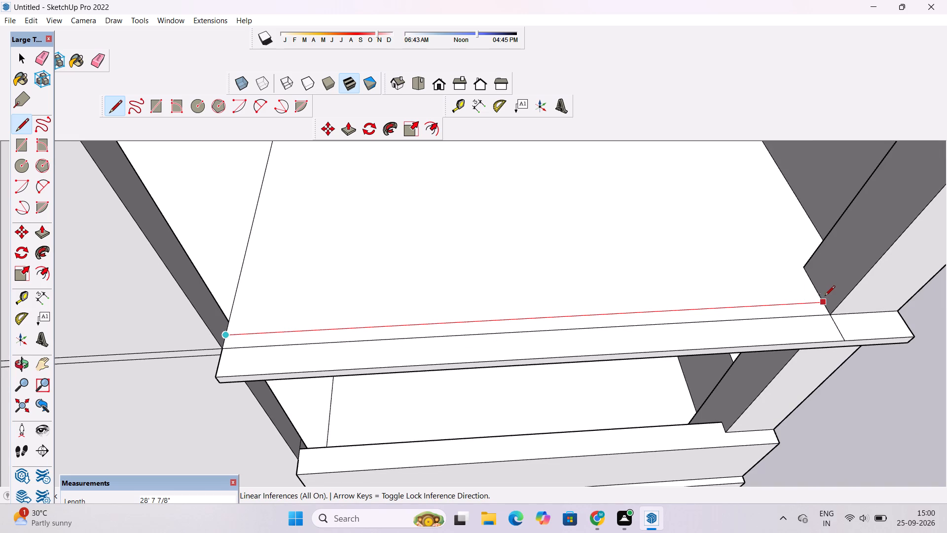
scroll(821, 303, "up", 4)
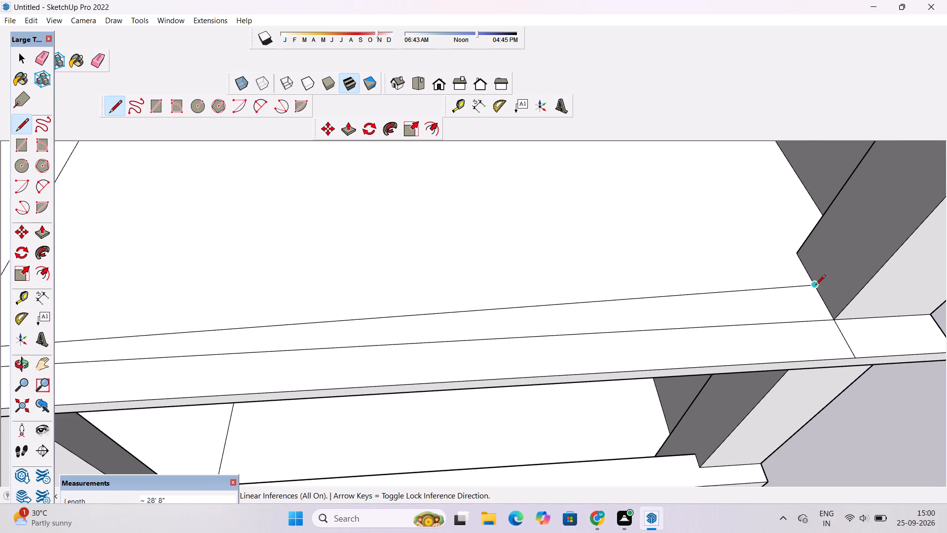
left_click(824, 304)
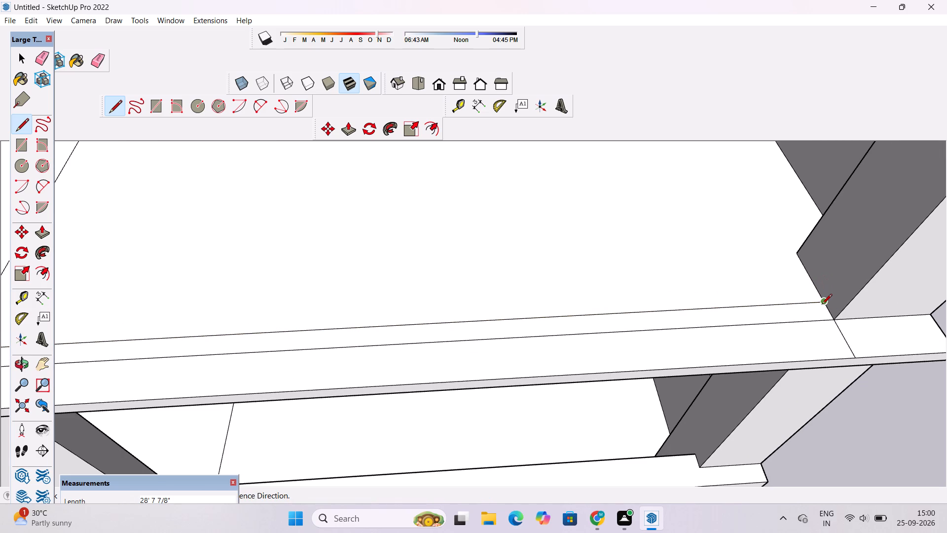
key("space")
Examine the top storey's new floor line, front ledge and corner column base from outside and above.
scroll(822, 305, "down", 6)
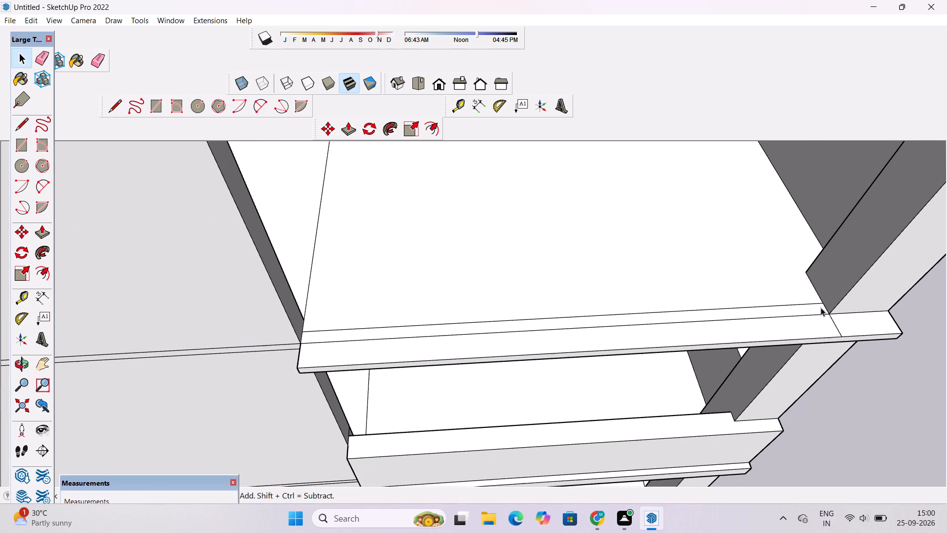
scroll(821, 308, "down", 3)
scroll(821, 312, "up", 1)
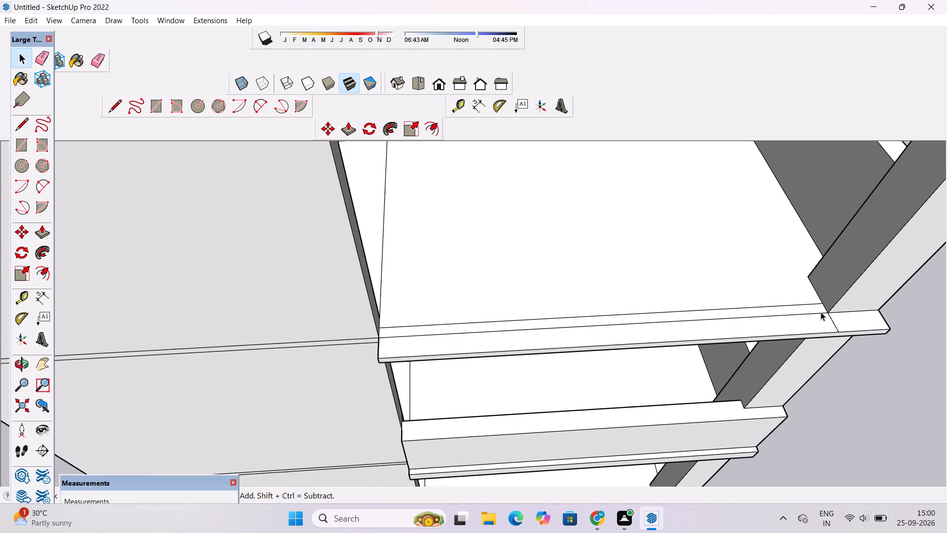
scroll(821, 311, "up", 3)
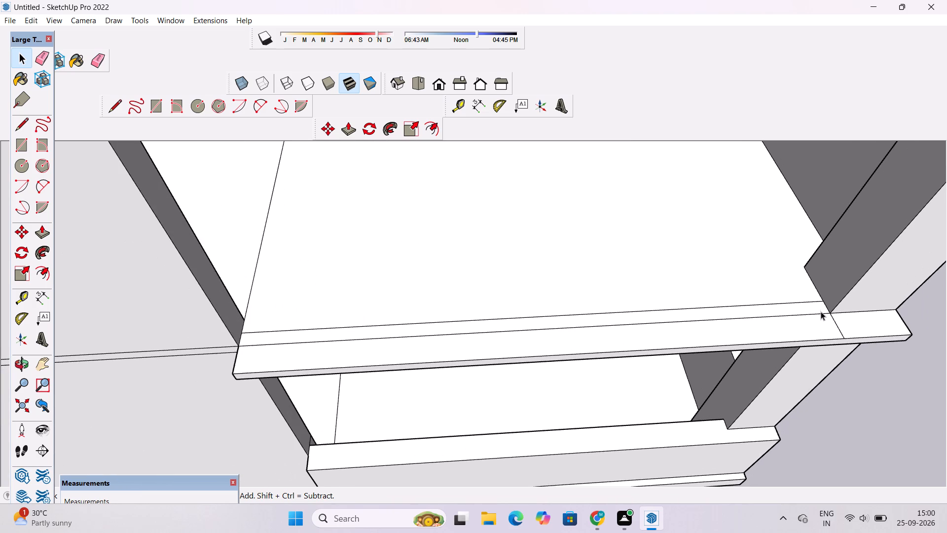
scroll(820, 308, "down", 1)
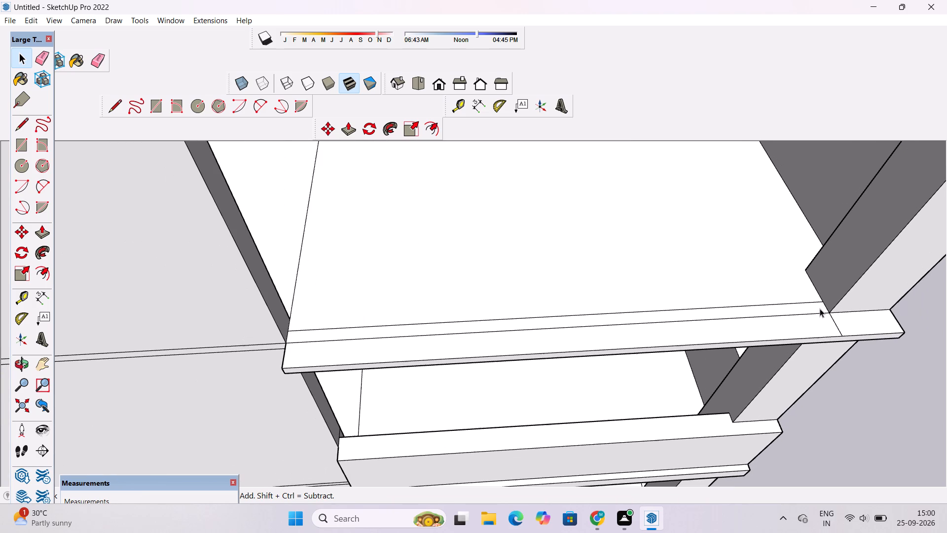
scroll(820, 308, "down", 6)
left_click_drag(805, 319, 803, 327, "shift")
left_click(916, 321)
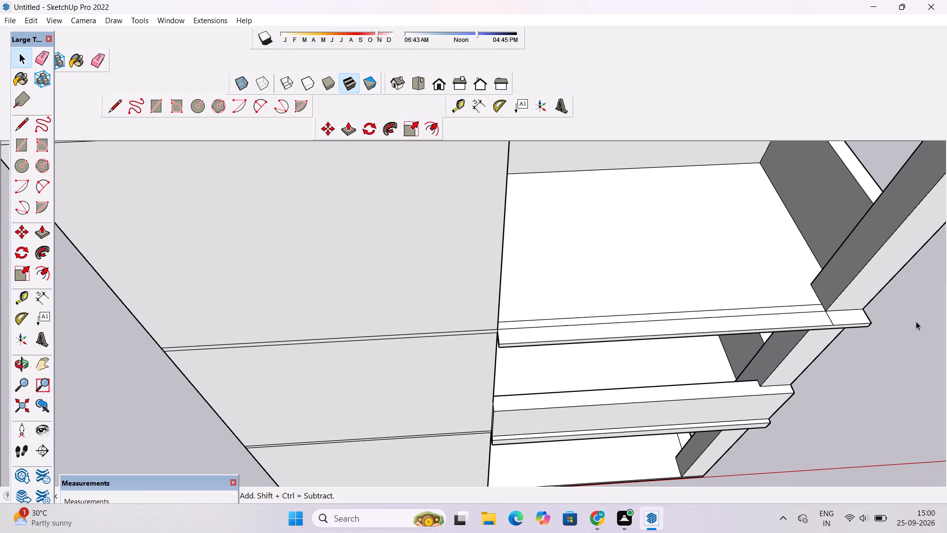
key("o")
scroll(830, 321, "down", 1)
left_click_drag(830, 321, 721, 354, "shift")
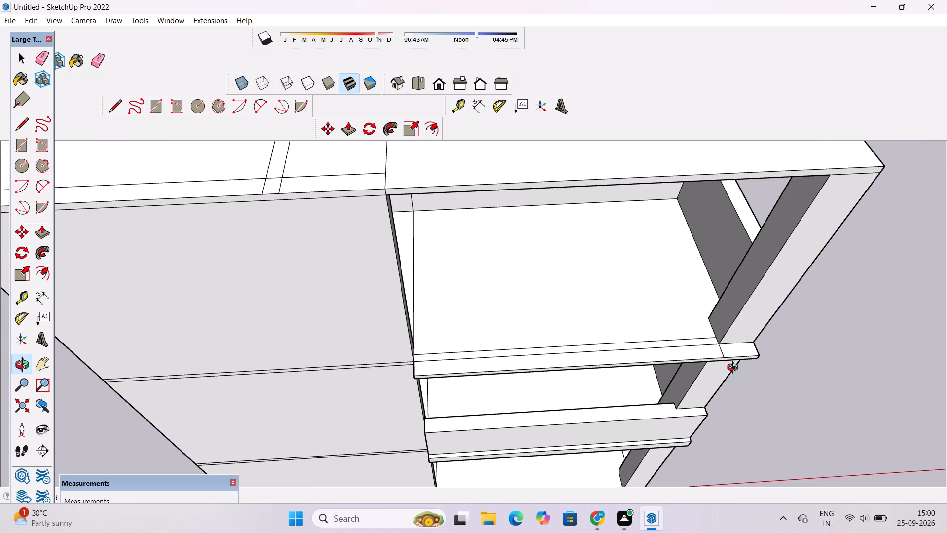
scroll(735, 371, "up", 4)
left_click_drag(739, 398, 733, 360)
scroll(709, 351, "down", 6)
left_click_drag(679, 351, 692, 373, "shift")
scroll(691, 366, "up", 3)
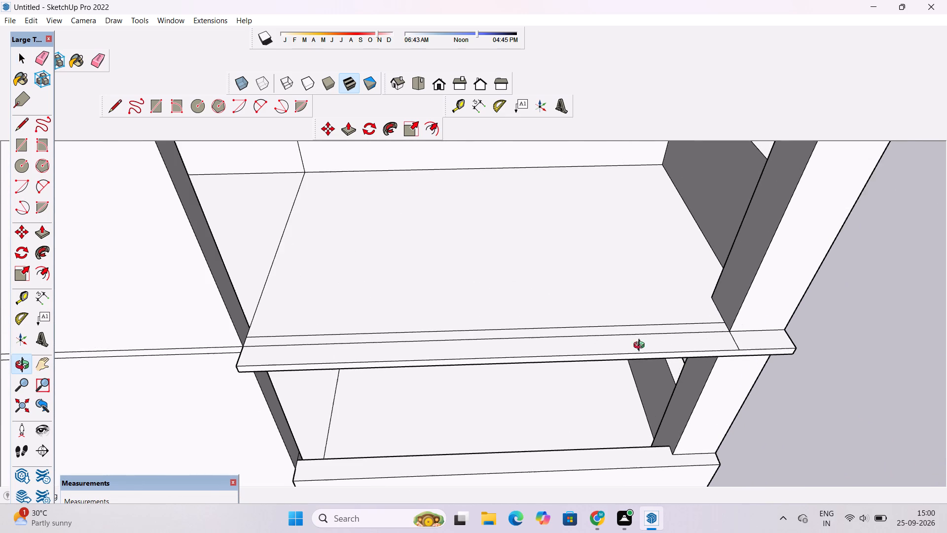
left_click_drag(591, 352, 630, 355)
scroll(422, 384, "up", 3)
left_click_drag(391, 393, 404, 370, "shift")
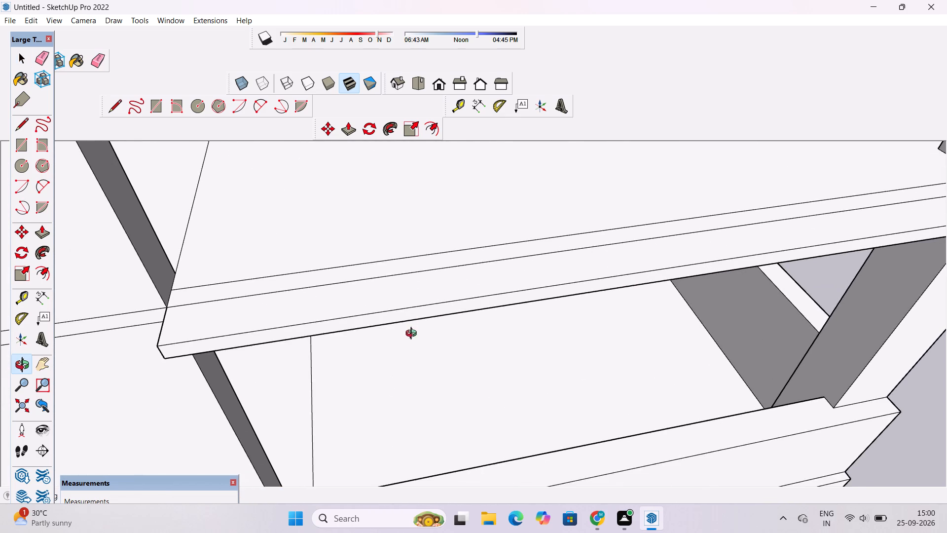
scroll(418, 323, "down", 3)
left_click_drag(407, 341, 419, 355)
scroll(437, 348, "down", 4)
left_click_drag(439, 351, 467, 374)
left_click_drag(469, 374, 451, 346)
Erase the lengthwise edge between the new floor line and the outer edge of the top storey's front ledge.
scroll(447, 342, "up", 2, "shift")
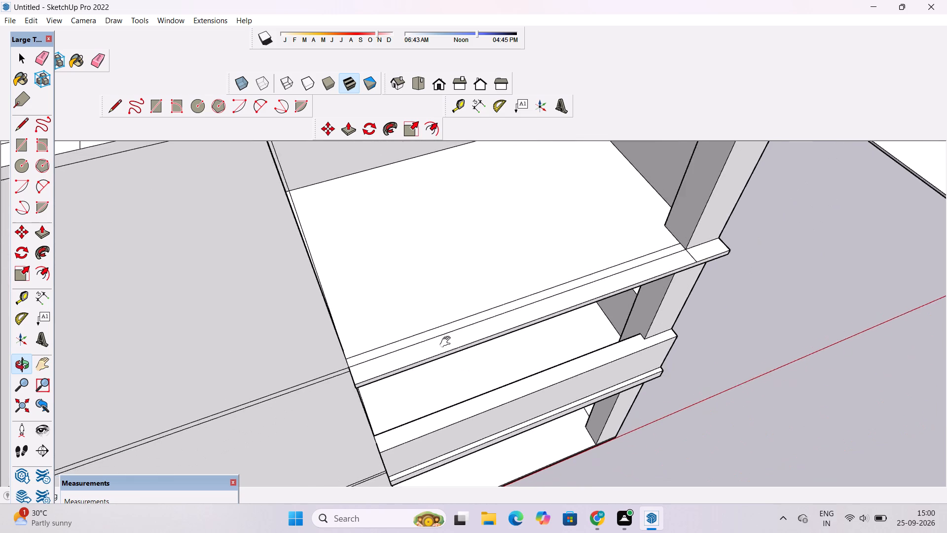
scroll(447, 342, "up", 1, "shift")
left_click_drag(447, 342, 402, 318, "shift")
scroll(402, 318, "down", 3, "shift")
left_click_drag(393, 310, 379, 301, "shift")
key("e")
scroll(388, 301, "up", 2)
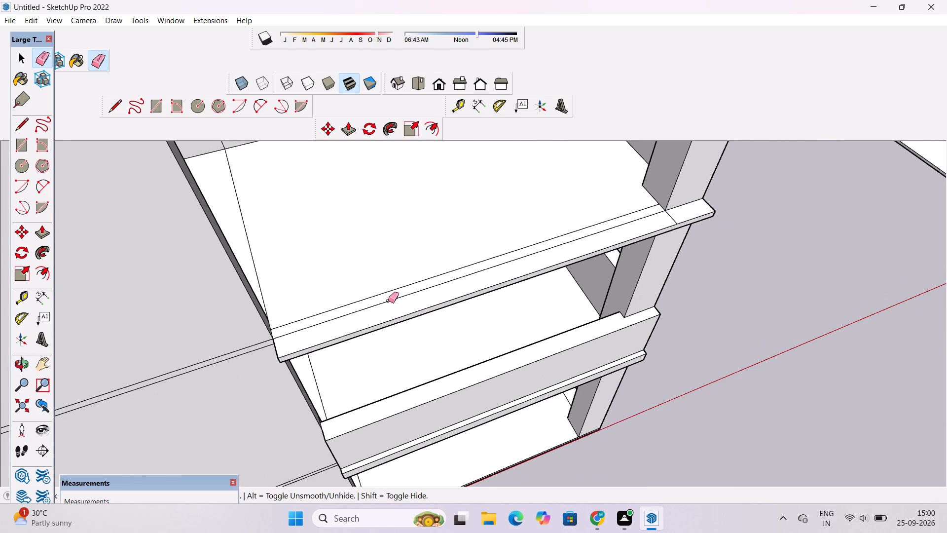
scroll(395, 299, "up", 2)
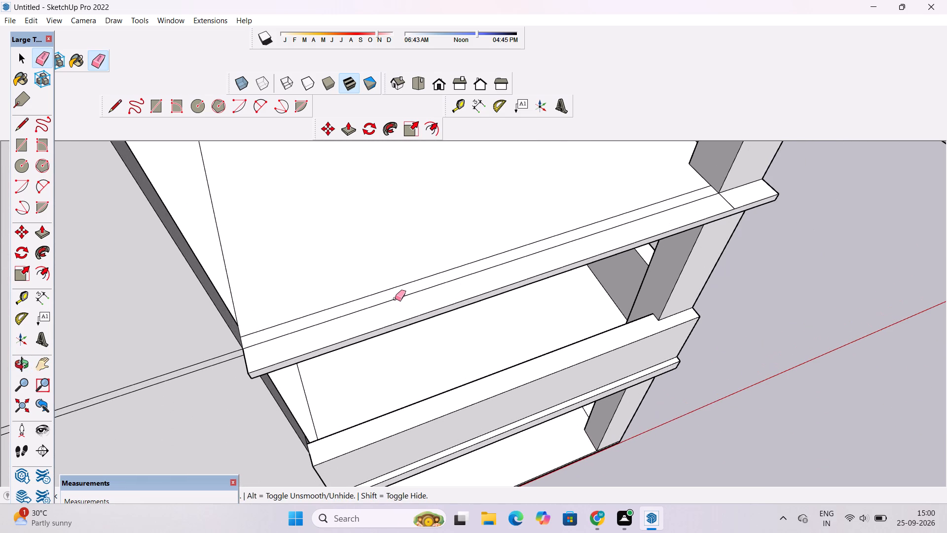
left_click(395, 299)
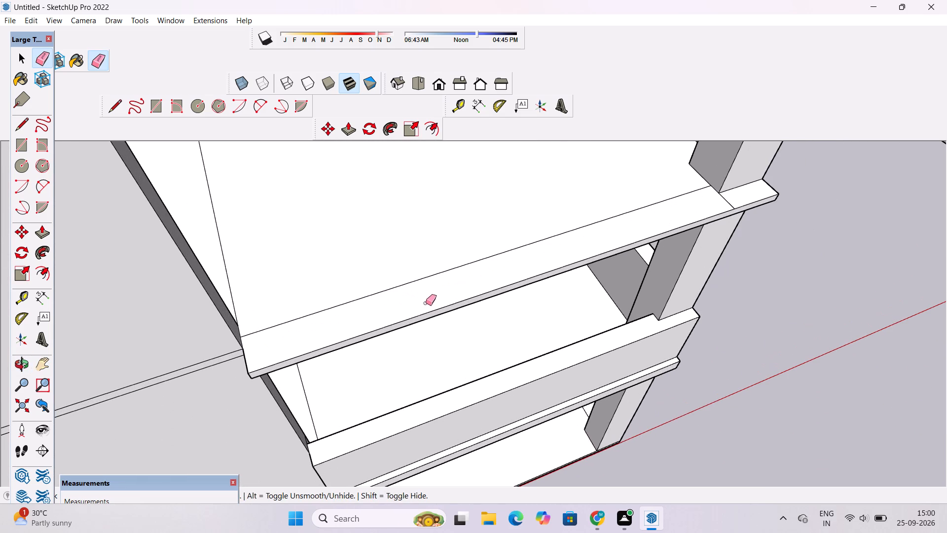
Erase the short cross edge on top of the front ledge at the top storey's corner column base.
left_click_drag(737, 197, 729, 201)
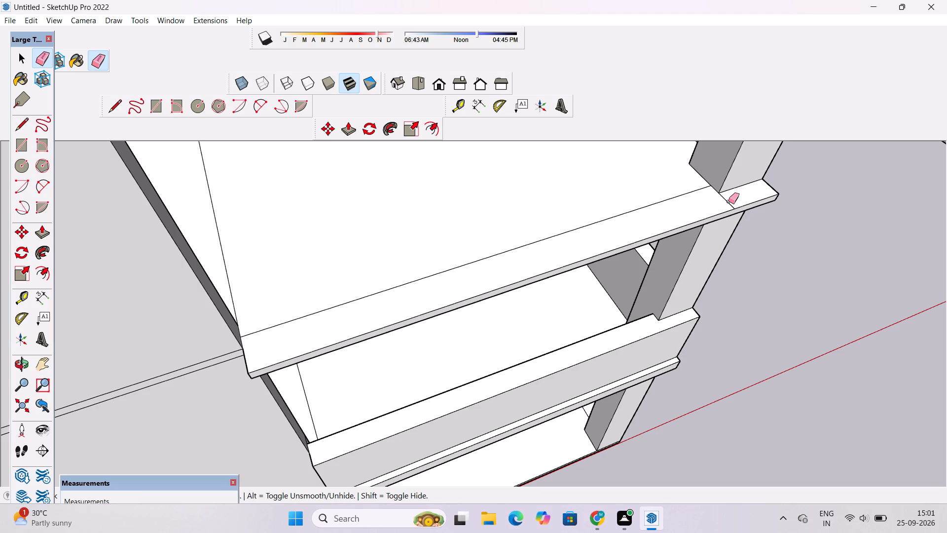
left_click(728, 201)
Place a guide line 8" in from the outer edge of the top storey's front ledge, parallel to it.
scroll(719, 210, "up", 2)
scroll(674, 222, "down", 2)
key("t")
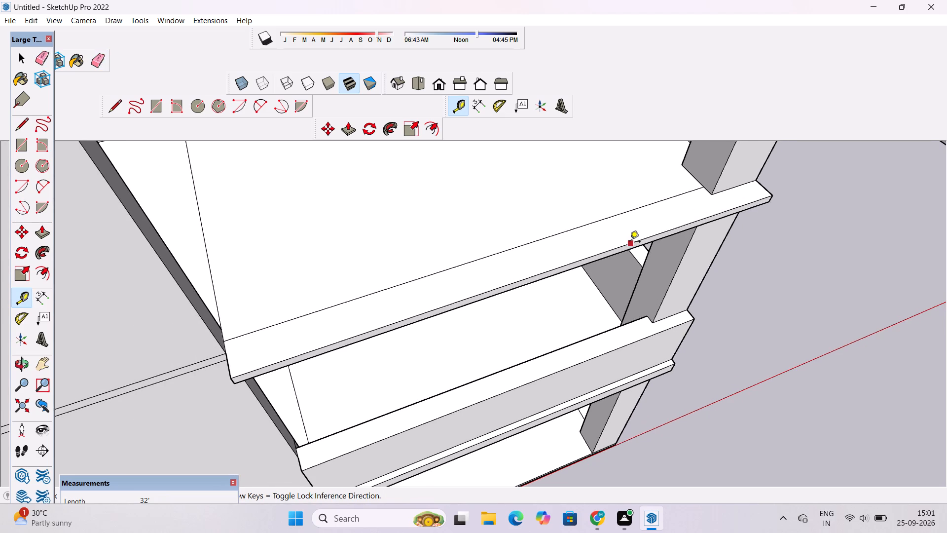
left_click(630, 243)
scroll(618, 236, "up", 4)
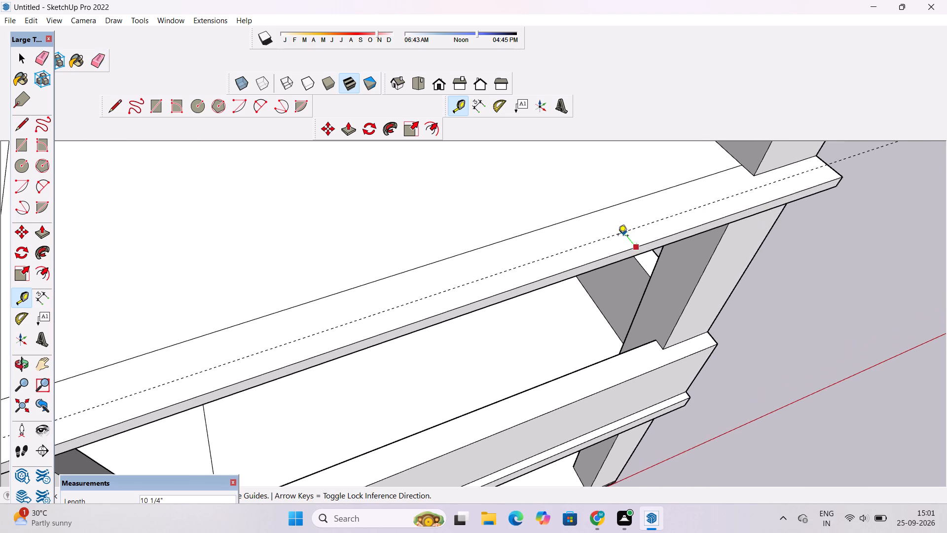
scroll(618, 236, "up", 8)
scroll(616, 235, "down", 8)
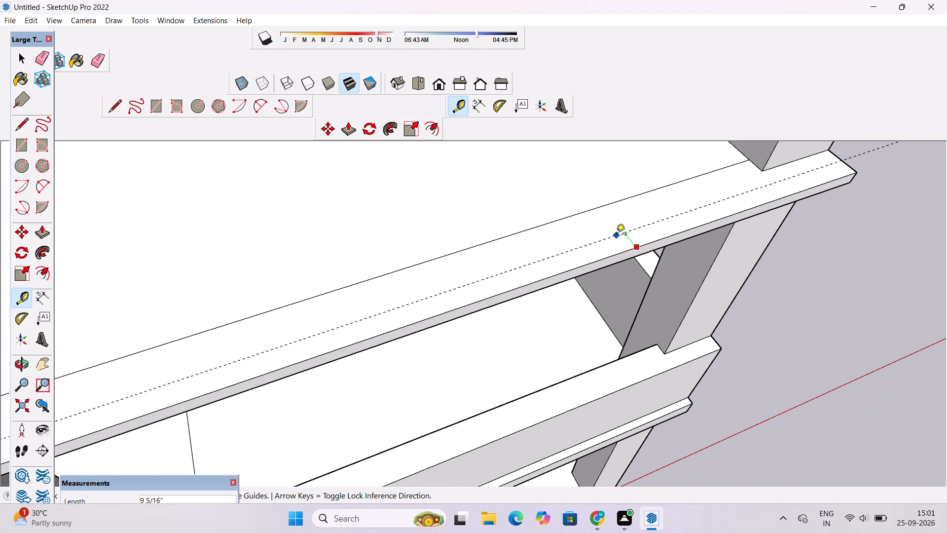
type("8\"")
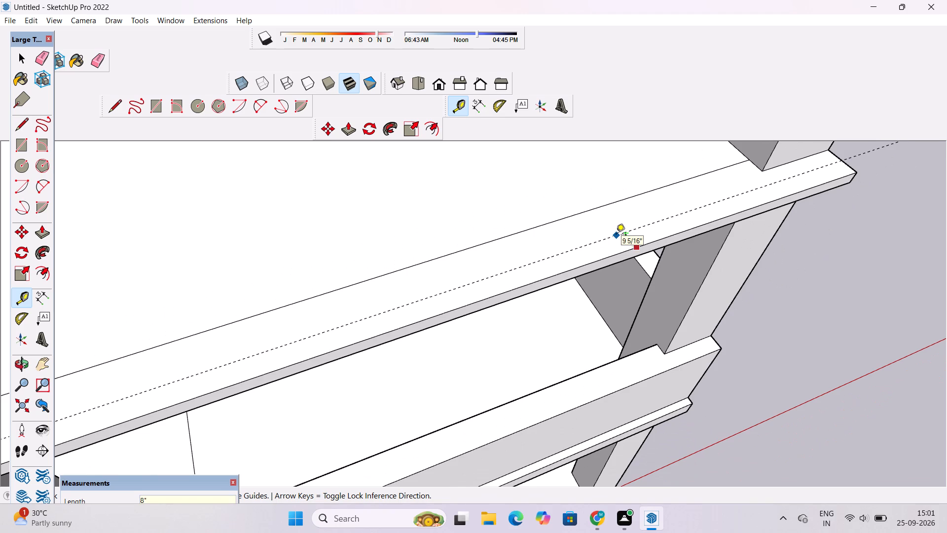
key("Return")
Draw a 32' line along the guide across the full length of the top storey's front ledge.
scroll(616, 235, "down", 8)
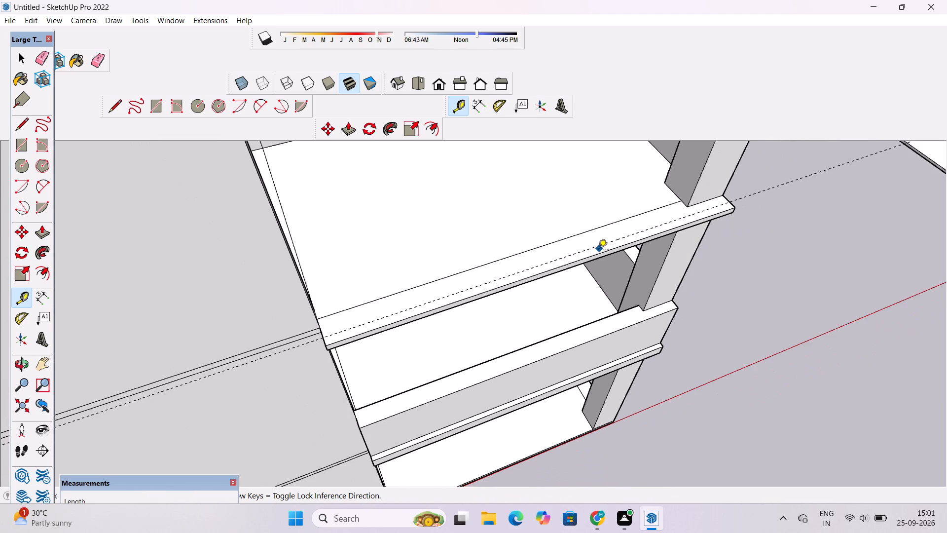
scroll(598, 251, "up", 1)
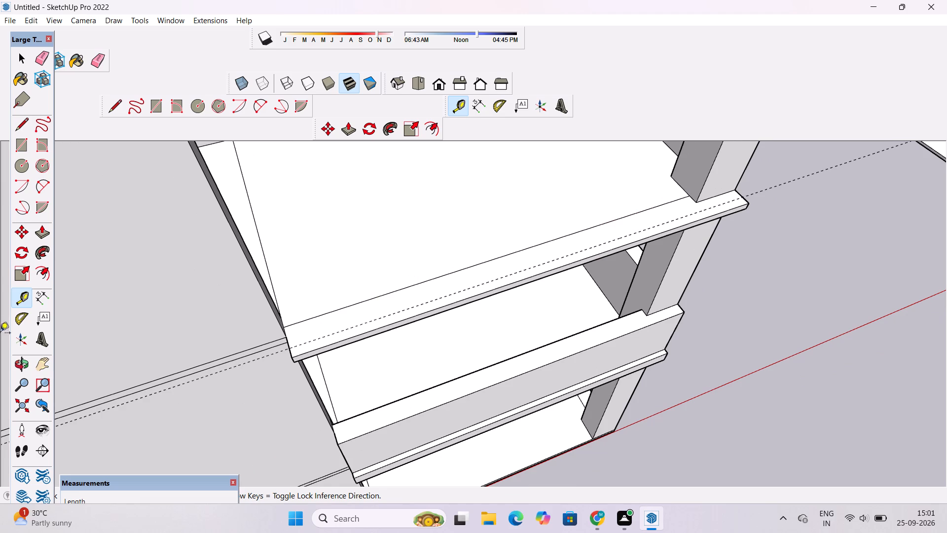
left_click(119, 102)
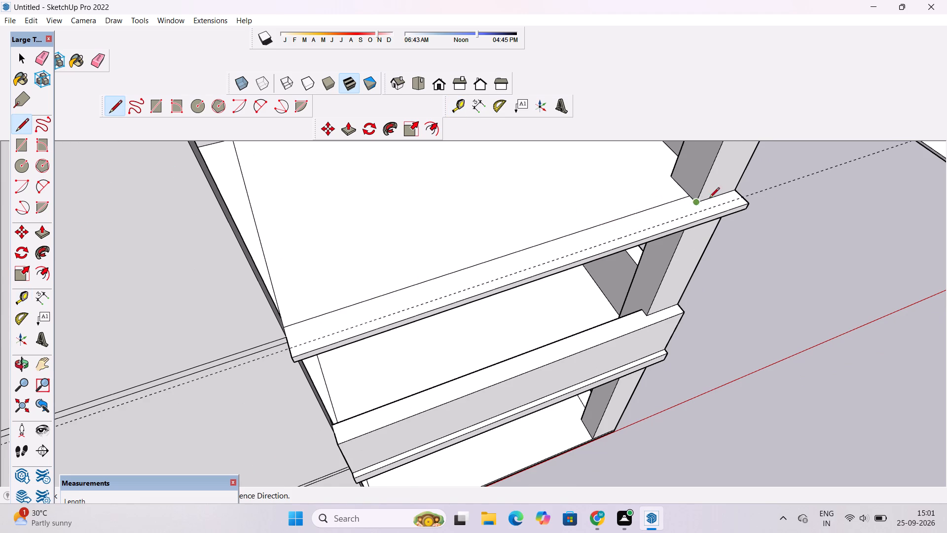
scroll(741, 197, "up", 2)
left_click(742, 199)
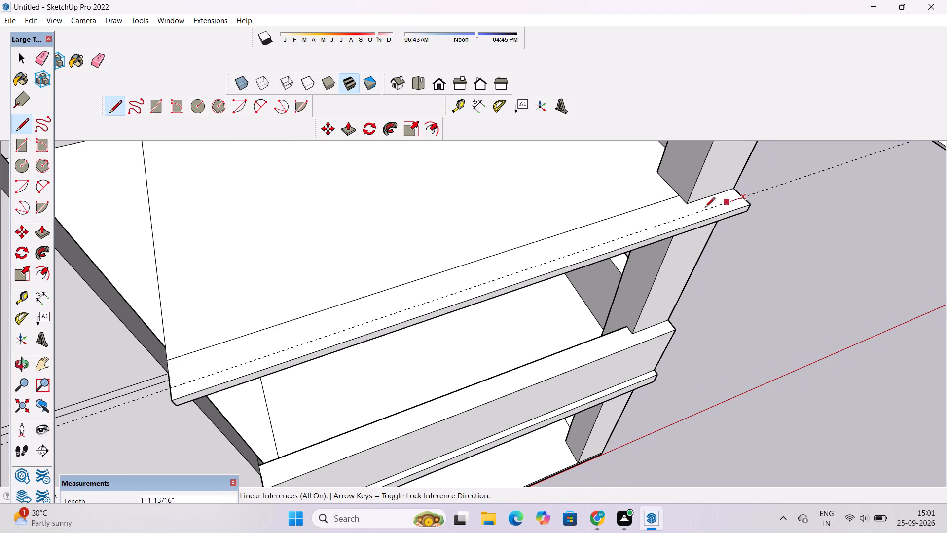
left_click(171, 390)
key("space")
Erase the guide line running along the top storey's front ledge.
key("e")
scroll(190, 375, "down", 4)
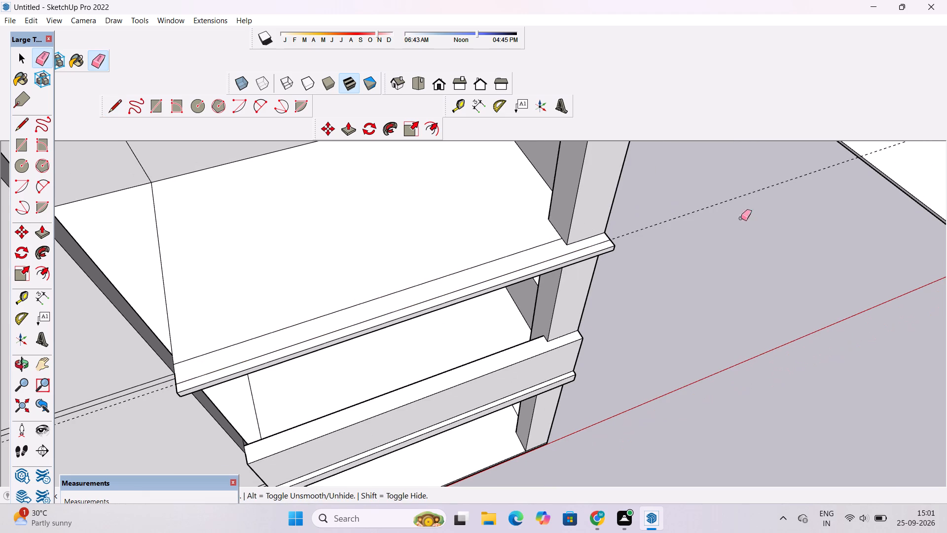
left_click_drag(742, 198, 742, 193)
Examine the top storey's front ledge strip, its corner column and the parapet below from several angles.
scroll(681, 253, "down", 5)
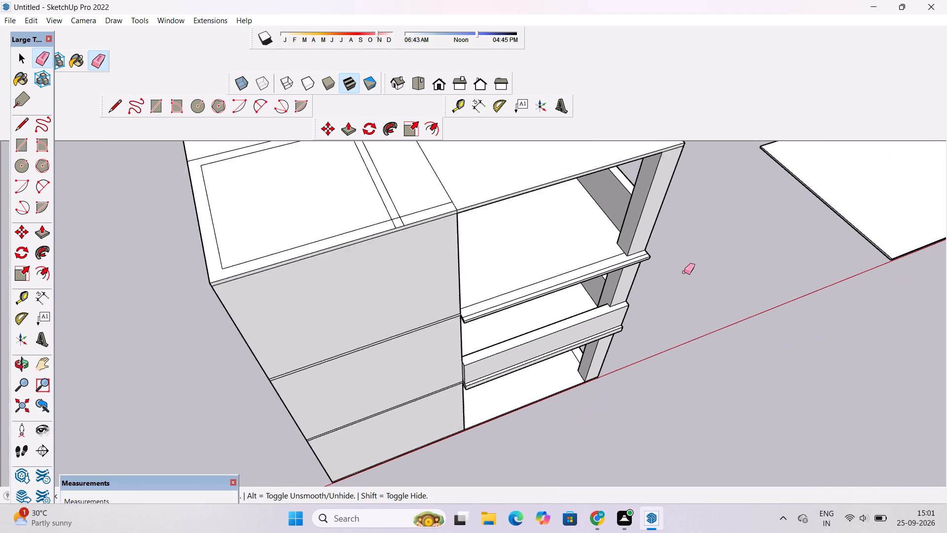
scroll(684, 272, "down", 2)
scroll(682, 283, "up", 4)
scroll(648, 234, "up", 4)
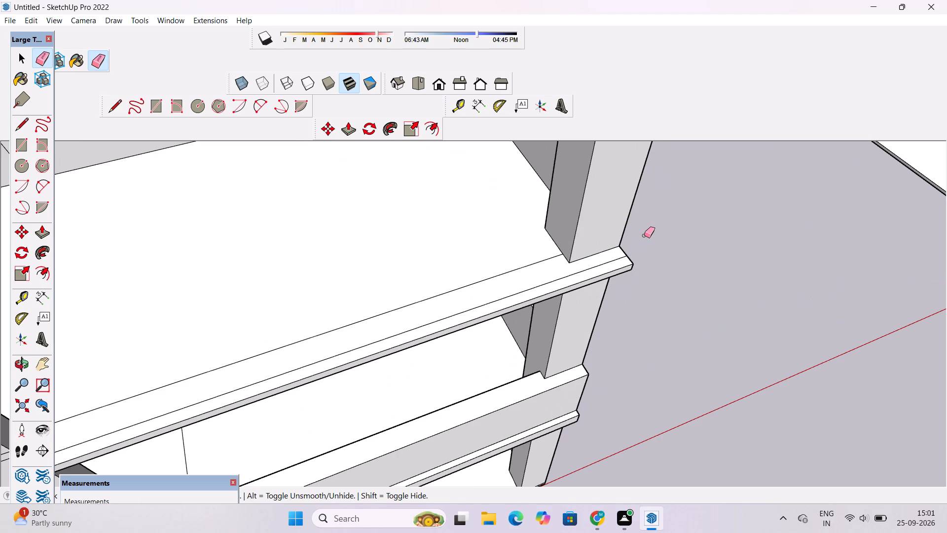
scroll(644, 235, "down", 2)
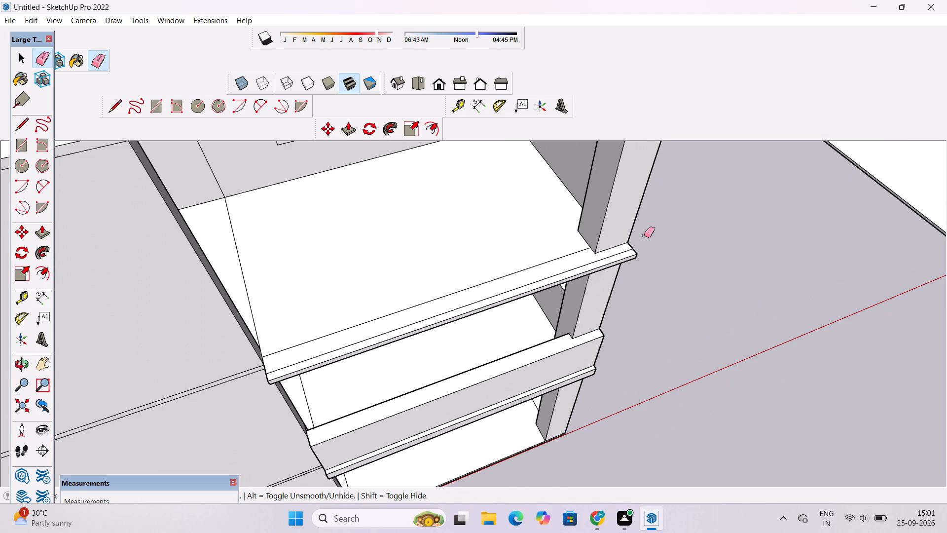
scroll(644, 235, "up", 1)
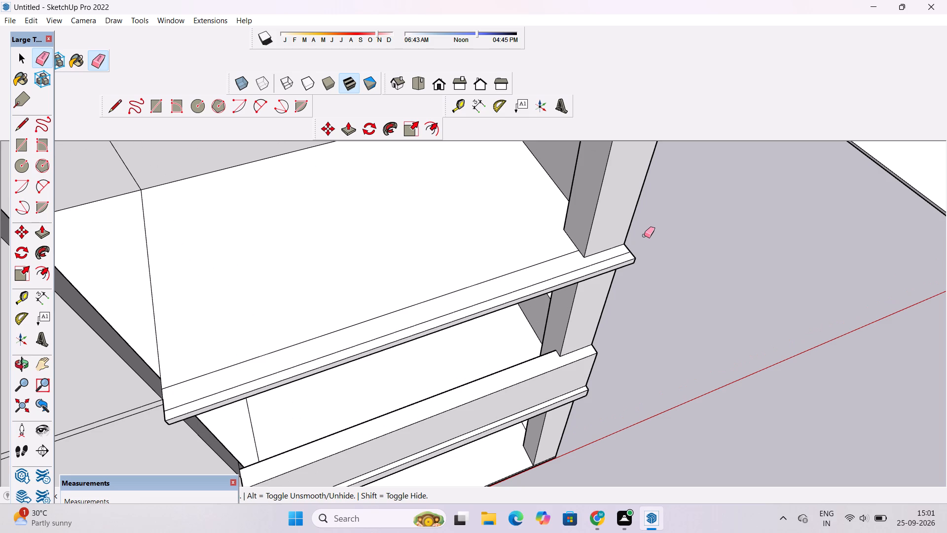
key("space")
type("o")
scroll(644, 235, "down", 2)
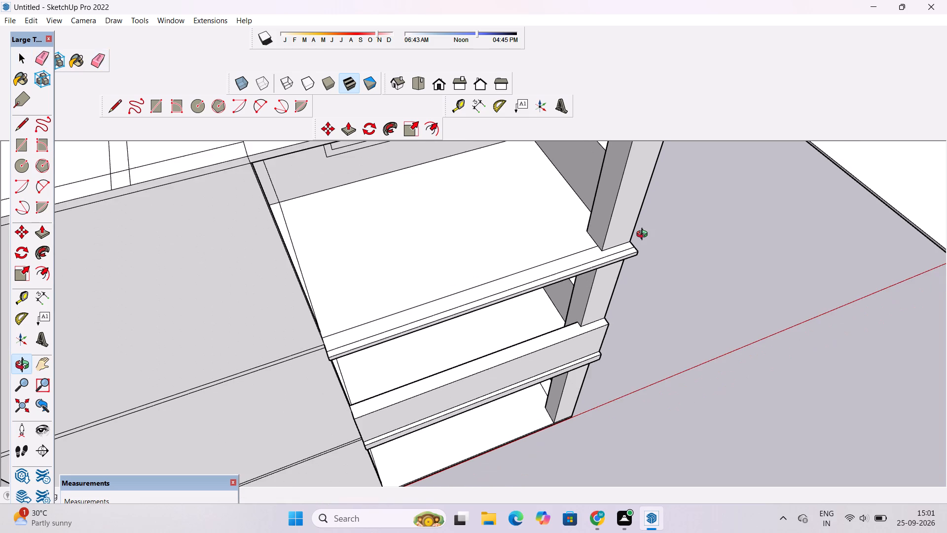
scroll(644, 235, "down", 1)
scroll(644, 235, "up", 1)
left_click_drag(644, 235, 656, 249, "shift")
scroll(660, 251, "down", 1)
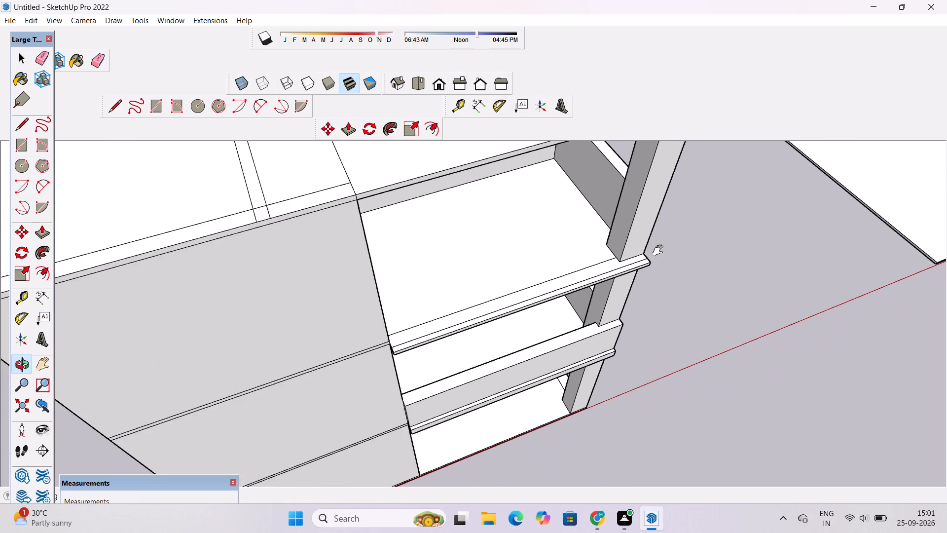
left_click_drag(660, 251, 662, 256, "shift")
scroll(663, 256, "down", 3)
left_click_drag(663, 256, 668, 264, "shift")
scroll(668, 264, "down", 1)
left_click_drag(668, 263, 635, 264, "shift")
scroll(633, 264, "up", 2, "shift")
scroll(618, 262, "down", 3, "shift")
left_click_drag(618, 261, 595, 265, "shift")
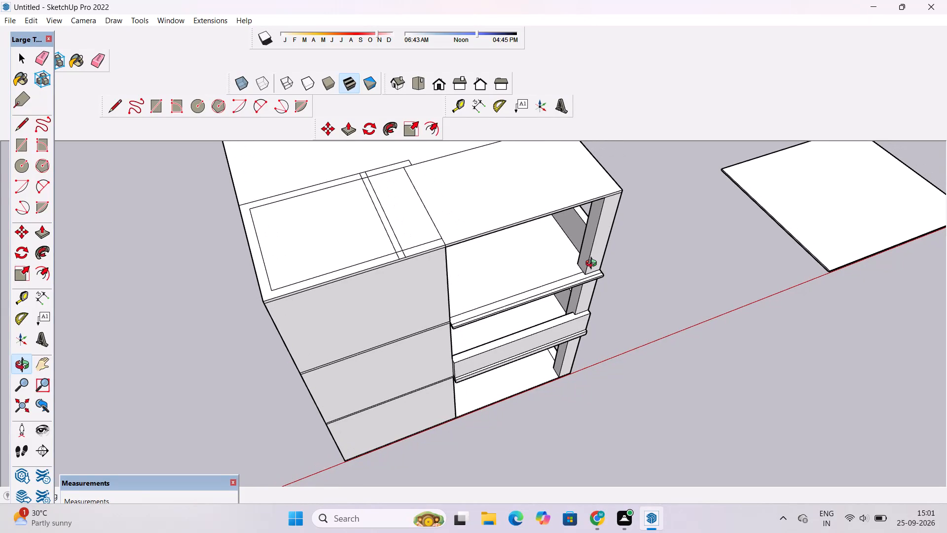
scroll(593, 265, "down", 3)
left_click_drag(622, 269, 583, 217)
left_click(582, 217)
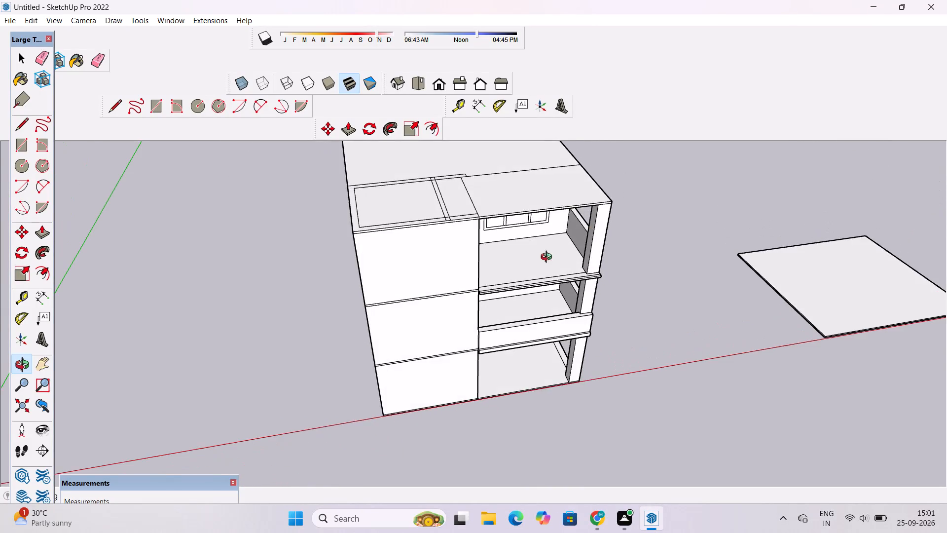
scroll(552, 284, "up", 5)
scroll(553, 284, "down", 1)
scroll(553, 284, "up", 4)
left_click_drag(538, 289, 547, 350)
left_click_drag(608, 339, 528, 302, "shift")
scroll(527, 301, "up", 2, "shift")
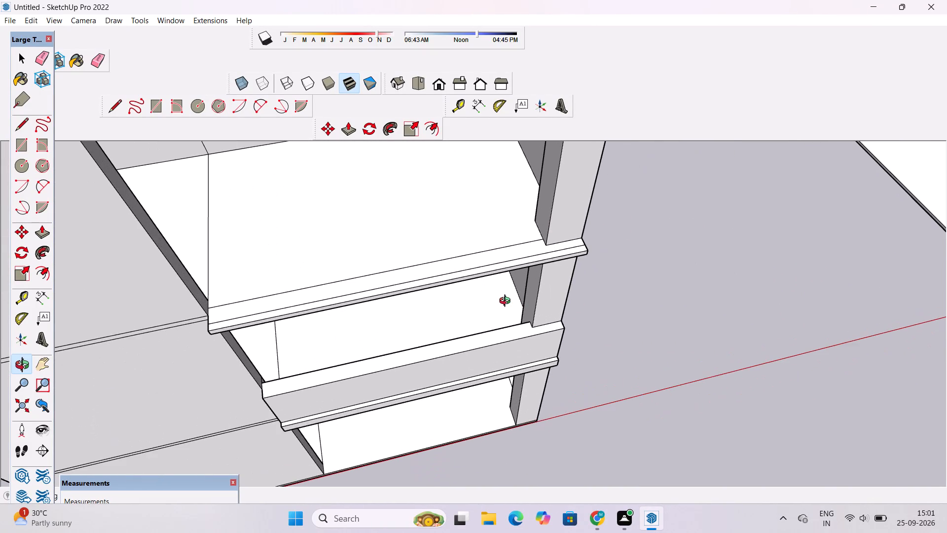
left_click_drag(507, 302, 536, 303)
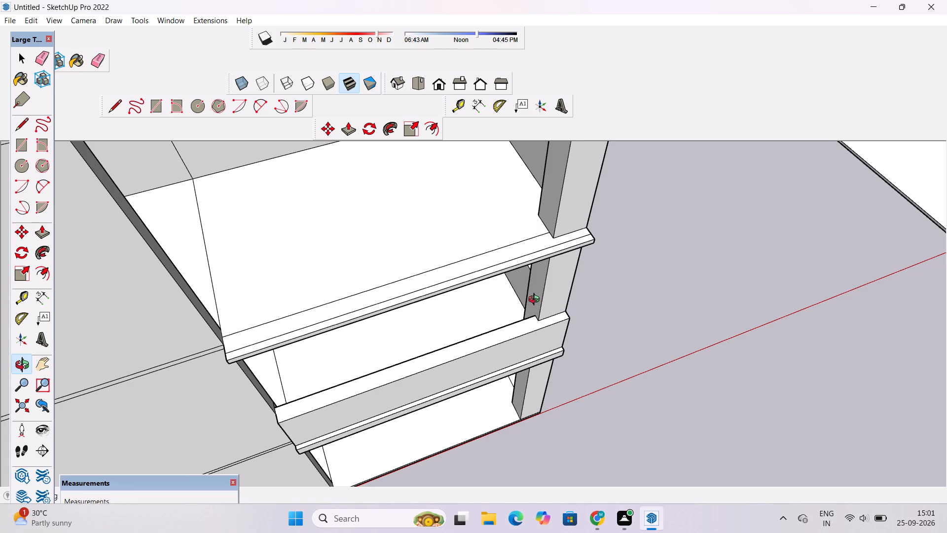
left_click_drag(536, 301, 484, 288)
left_click_drag(479, 287, 530, 317, "shift")
scroll(563, 304, "up", 3)
left_click_drag(571, 296, 551, 291, "shift")
scroll(544, 289, "down", 3, "shift")
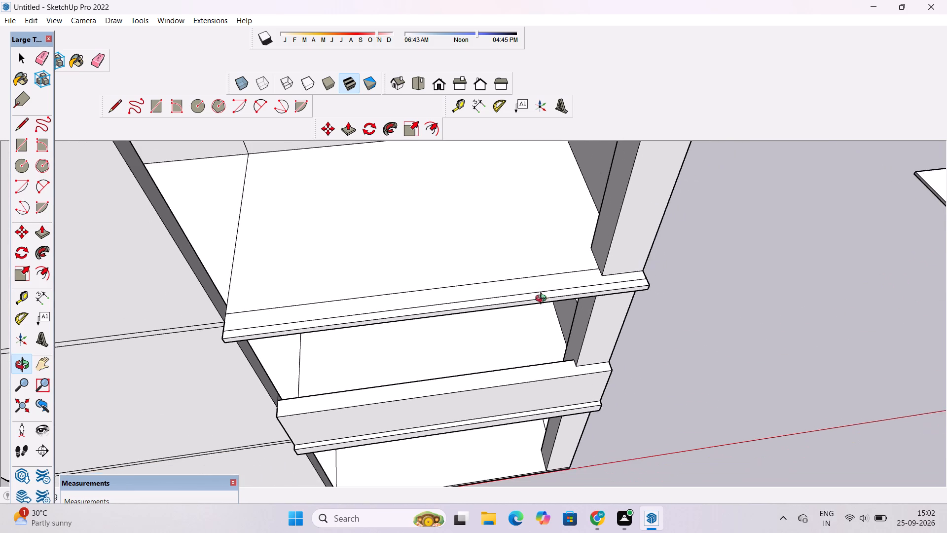
left_click_drag(543, 300, 543, 259)
left_click(543, 259)
left_click_drag(543, 259, 502, 287, "shift")
scroll(497, 287, "down", 2)
left_click_drag(495, 304, 495, 354)
left_click_drag(493, 353, 523, 341, "shift")
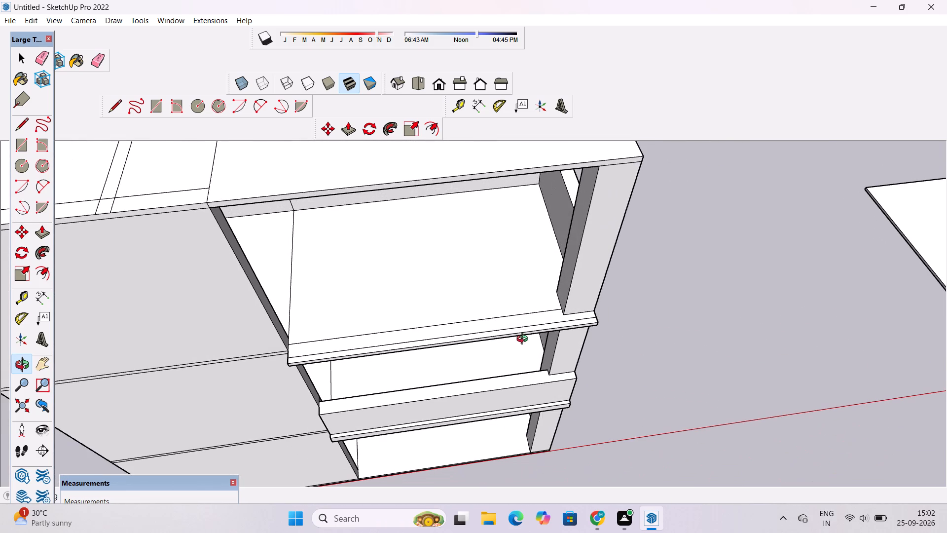
Push/Pull the inner strip on the top storey's front ledge upward 7' as a parapet.
key("space")
scroll(330, 348, "up", 4)
key("p")
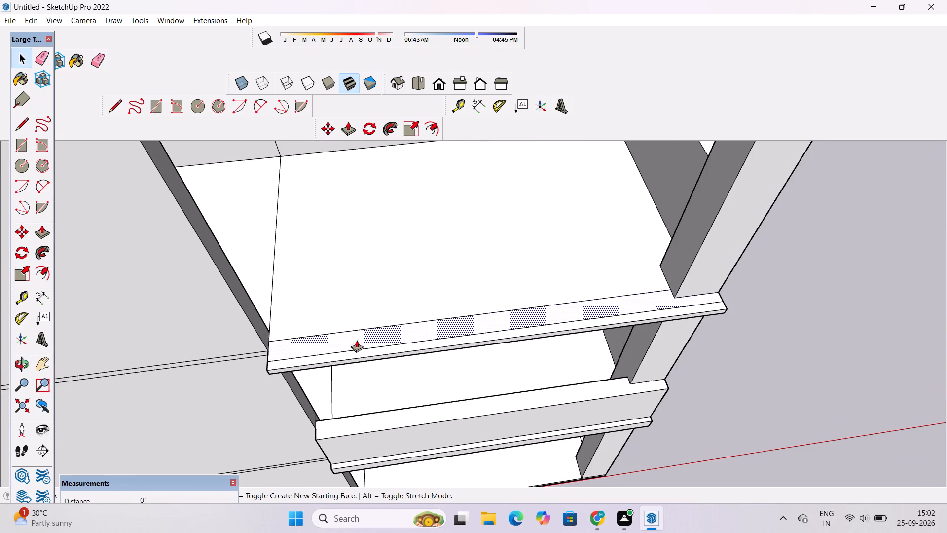
left_click(359, 338)
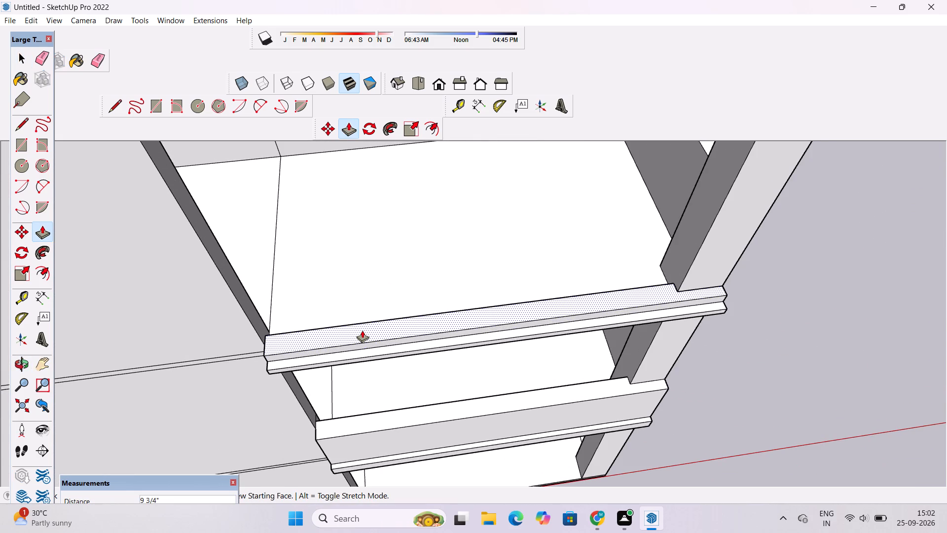
scroll(362, 330, "down", 4)
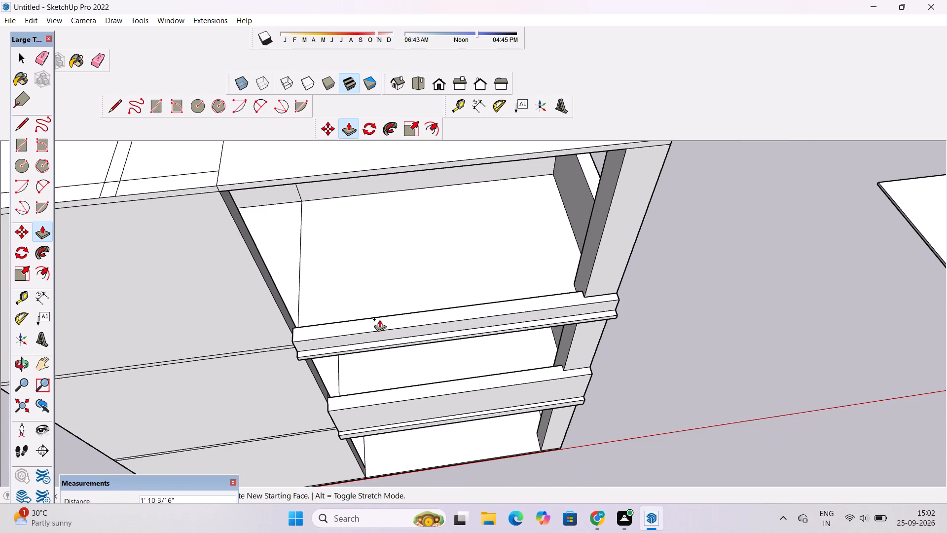
type("7'")
key("Return")
Examine the top storey's new front parapet and the whole front elevation from near and far.
key("o")
scroll(397, 295, "down", 4)
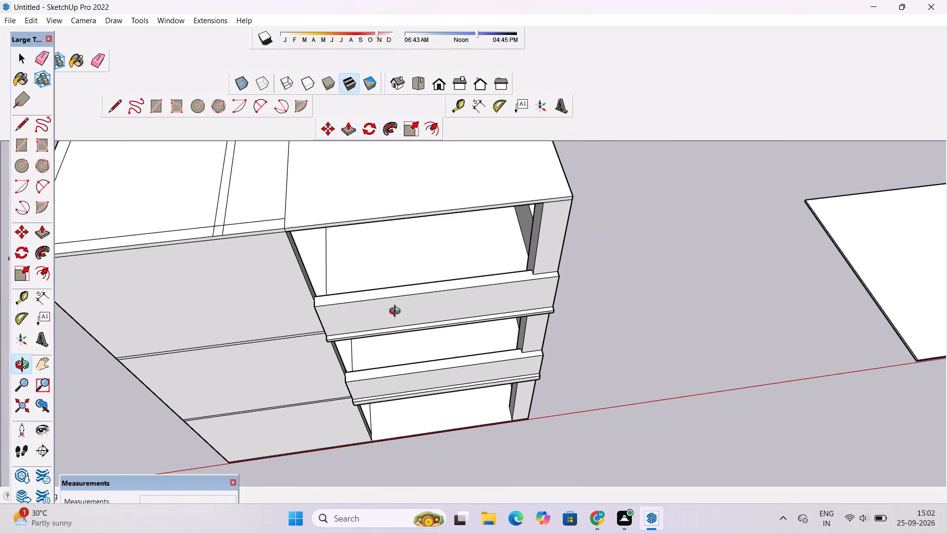
left_click_drag(414, 342, 426, 227)
scroll(435, 271, "up", 2)
left_click_drag(437, 264, 400, 336, "shift")
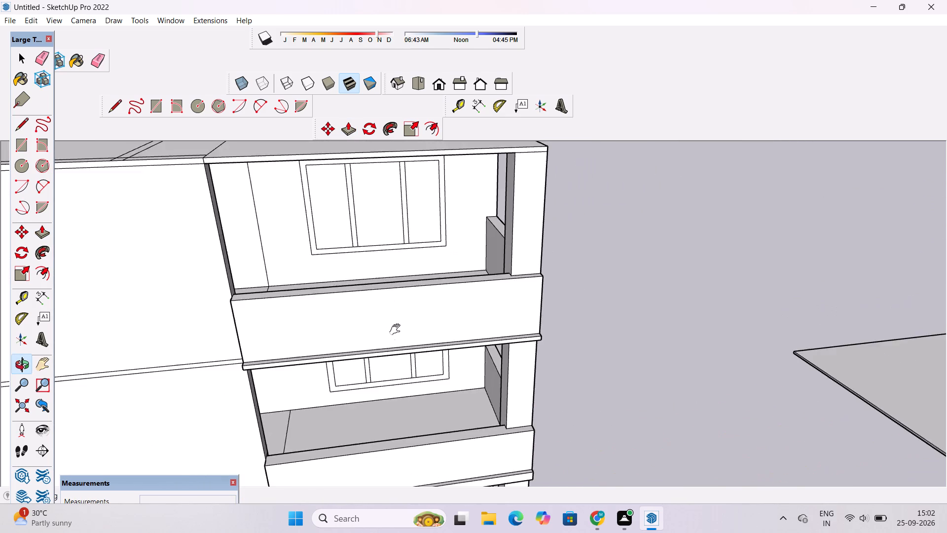
scroll(396, 323, "down", 6)
left_click_drag(402, 338, 406, 274)
left_click_drag(424, 303, 436, 248, "shift")
scroll(433, 249, "down", 1)
left_click_drag(423, 252, 422, 256)
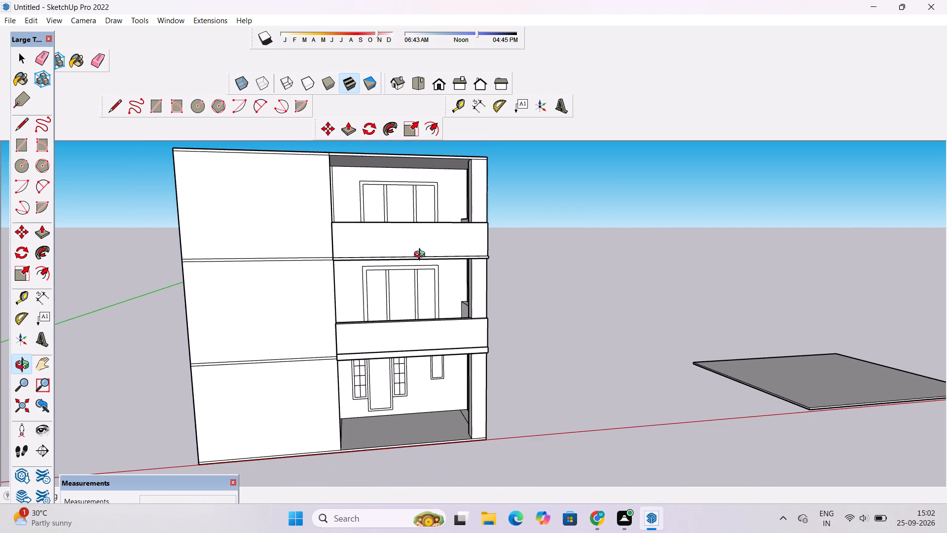
left_click_drag(422, 256, 422, 281)
scroll(410, 262, "down", 3)
left_click_drag(409, 259, 409, 286)
scroll(406, 270, "down", 4)
scroll(406, 270, "up", 4)
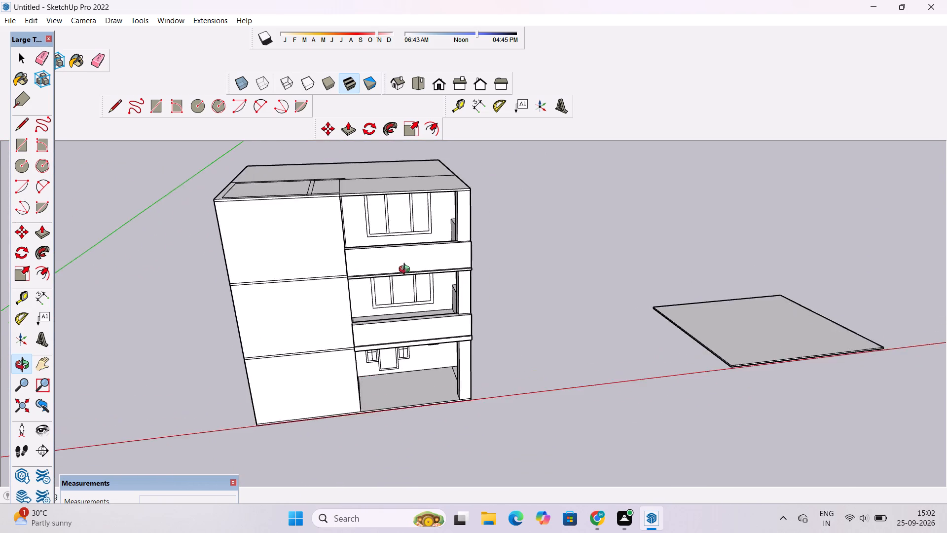
scroll(406, 270, "down", 7)
left_click_drag(406, 269, 407, 239, "shift")
scroll(407, 238, "down", 4)
left_click_drag(407, 238, 407, 255)
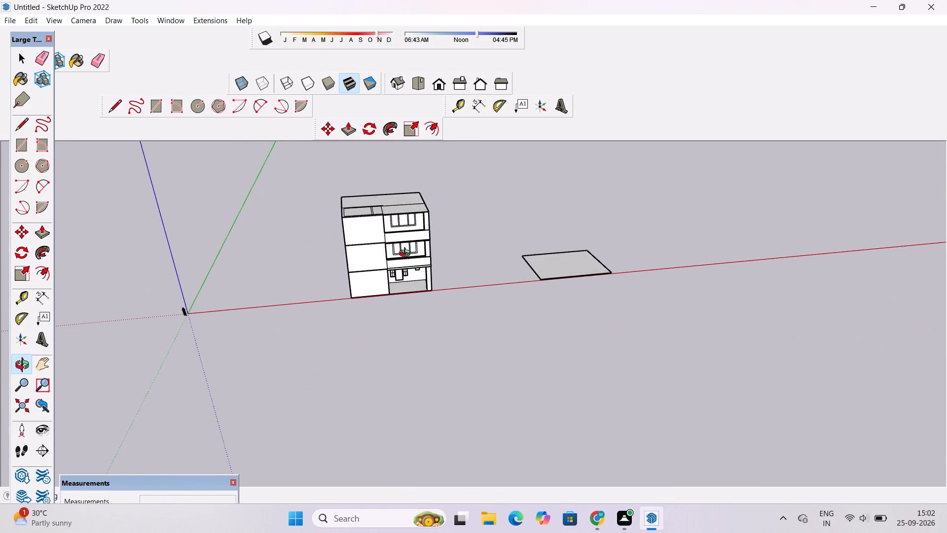
scroll(407, 255, "down", 3)
left_click_drag(407, 252, 407, 269)
scroll(407, 266, "down", 15)
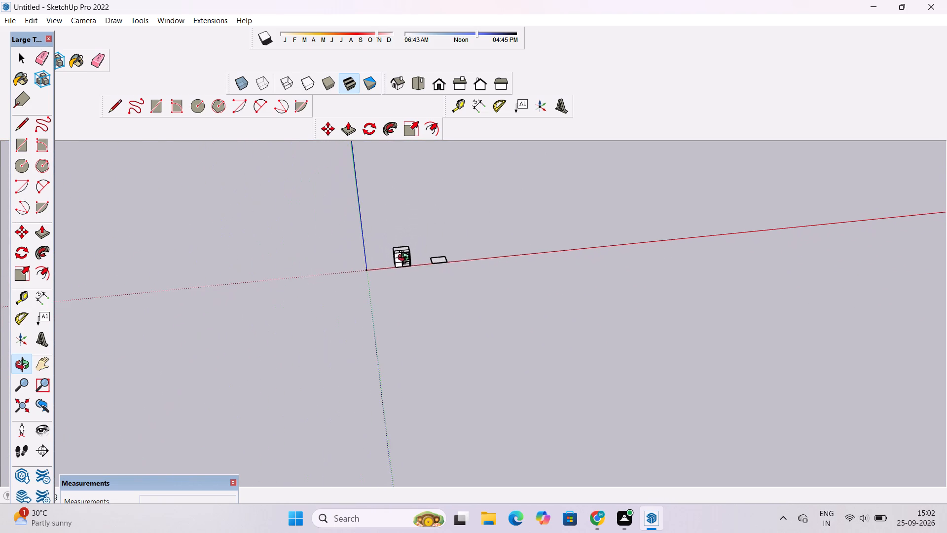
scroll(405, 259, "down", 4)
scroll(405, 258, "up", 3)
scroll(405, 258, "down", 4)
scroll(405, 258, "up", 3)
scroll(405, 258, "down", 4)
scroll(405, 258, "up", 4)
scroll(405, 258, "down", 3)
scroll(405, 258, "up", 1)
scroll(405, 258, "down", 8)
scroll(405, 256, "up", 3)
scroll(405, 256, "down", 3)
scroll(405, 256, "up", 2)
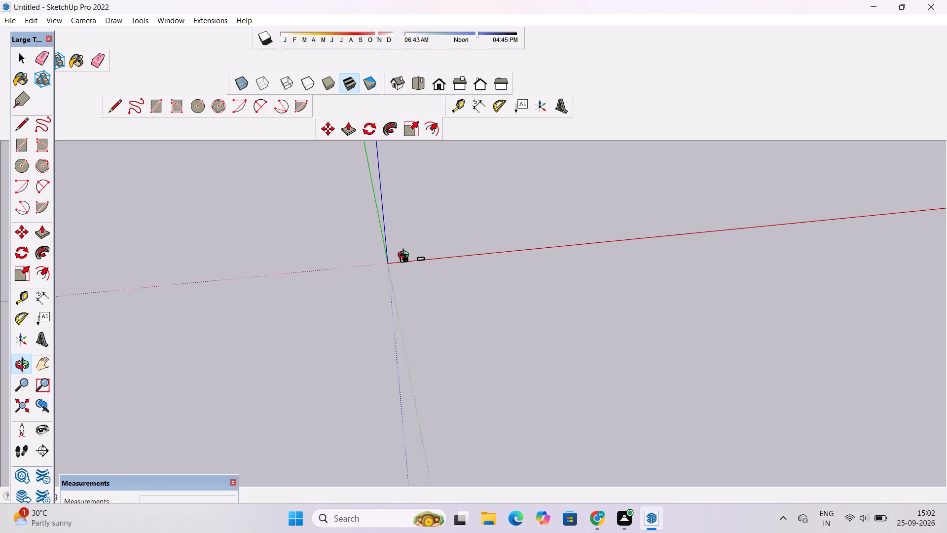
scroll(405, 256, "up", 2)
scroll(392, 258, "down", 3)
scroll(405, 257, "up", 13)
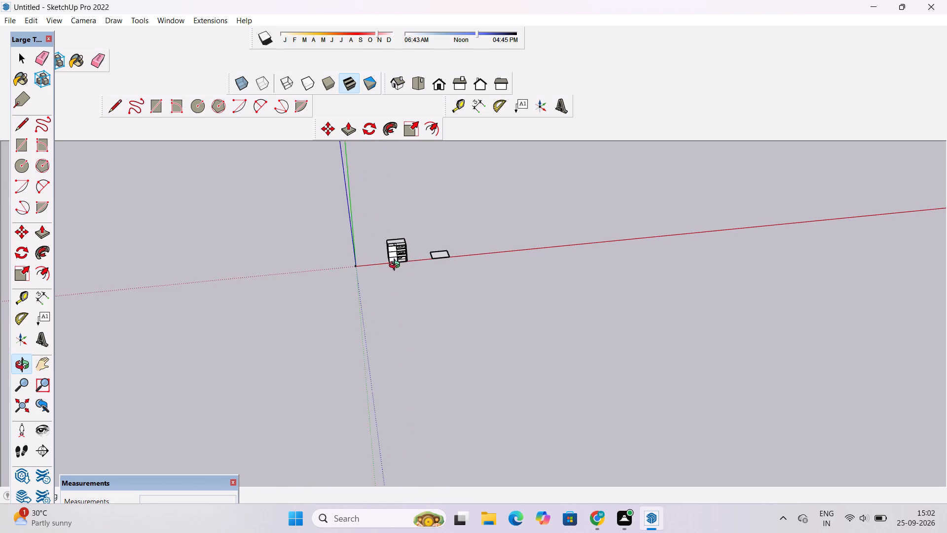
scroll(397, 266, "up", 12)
Examine the building's corner column where the upper storeys' front and side parapets meet.
left_click_drag(400, 238, 397, 256, "shift")
scroll(397, 256, "up", 4)
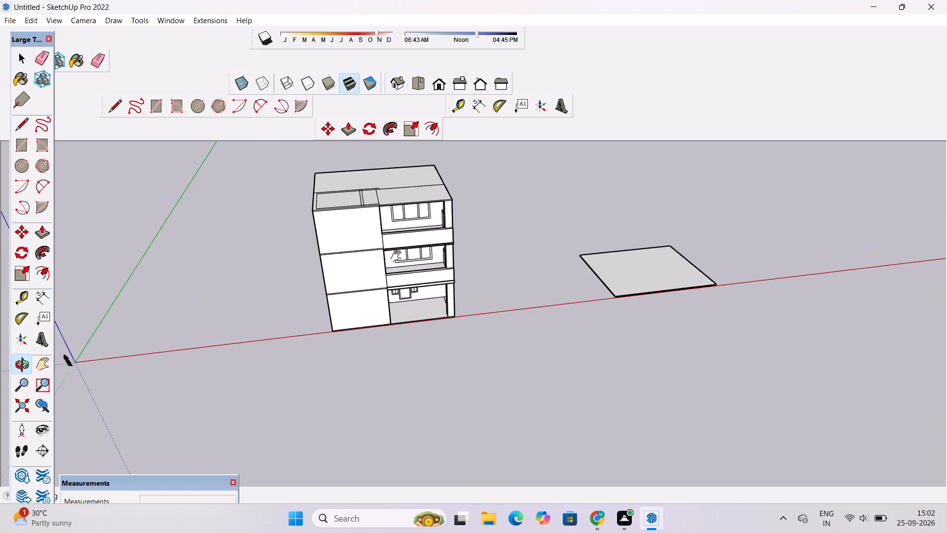
left_click_drag(398, 257, 407, 290, "shift")
left_click_drag(423, 316, 415, 248)
left_click(415, 247)
scroll(425, 255, "up", 1)
left_click_drag(425, 255, 393, 260)
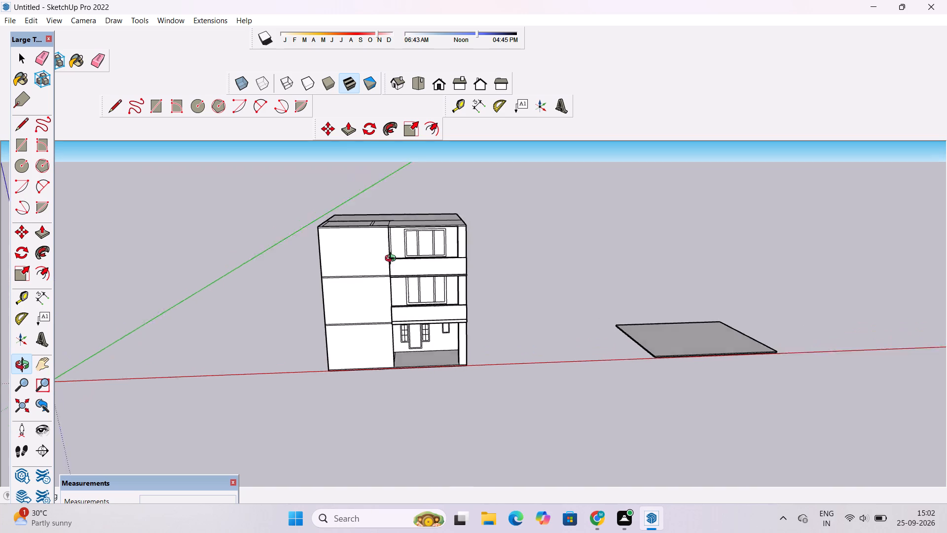
left_click_drag(393, 260, 311, 273)
scroll(454, 252, "up", 10)
left_click_drag(489, 263, 366, 294)
scroll(349, 290, "up", 2)
left_click_drag(349, 288, 360, 298, "shift")
scroll(364, 298, "up", 4)
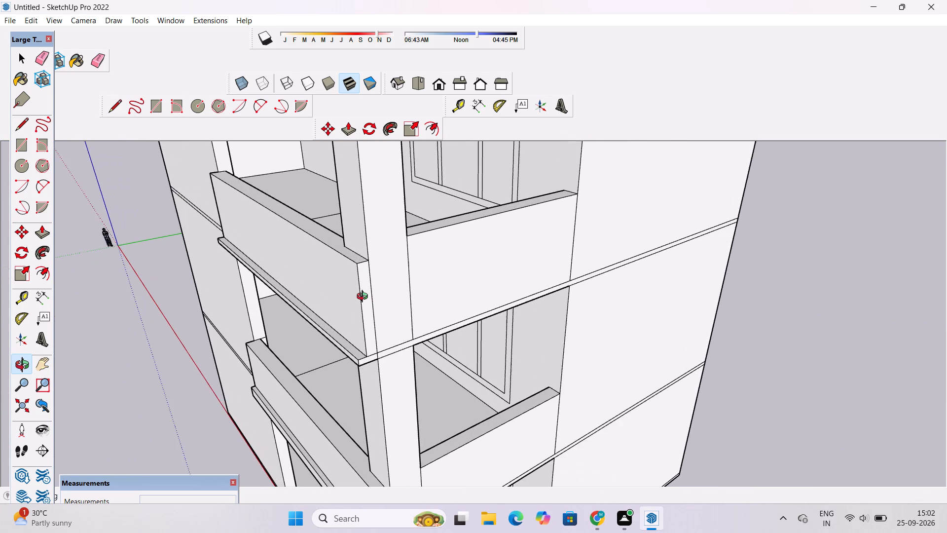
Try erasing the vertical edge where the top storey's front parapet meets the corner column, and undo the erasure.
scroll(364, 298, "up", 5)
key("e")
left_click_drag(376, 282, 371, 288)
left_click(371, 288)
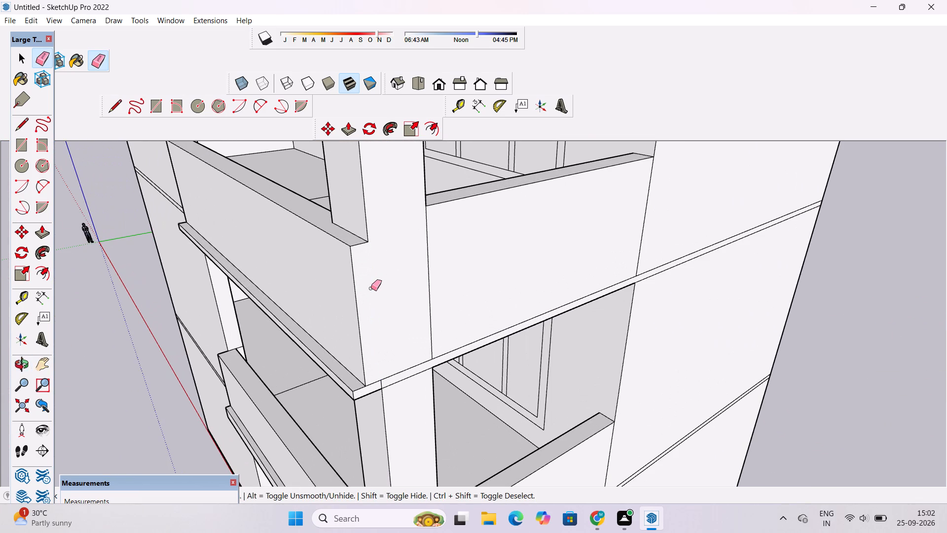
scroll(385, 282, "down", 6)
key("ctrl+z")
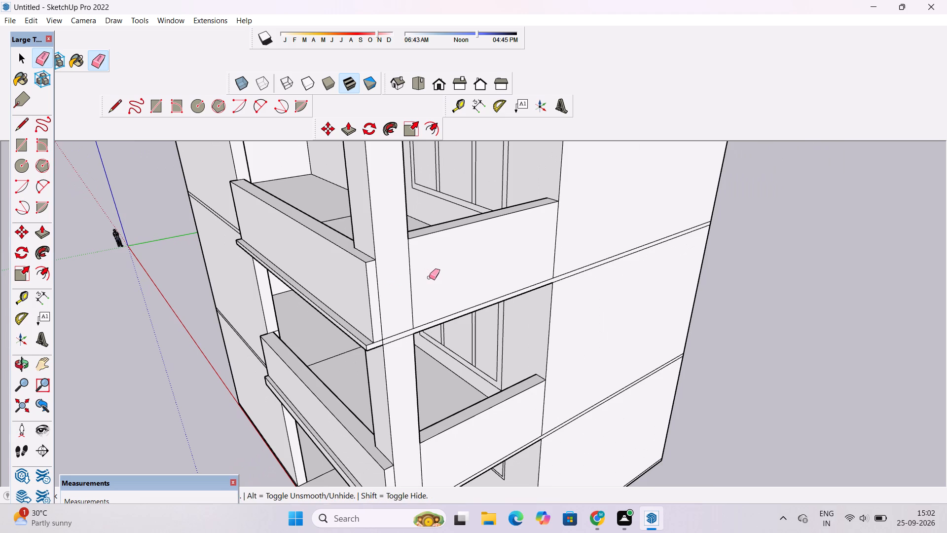
Undo the Push/Pull that raised the top storey's front parapet from the inner ledge strip.
key("o")
scroll(427, 273, "down", 6)
left_click_drag(357, 305, 544, 243)
scroll(480, 258, "up", 4)
left_click_drag(456, 270, 559, 352)
scroll(519, 320, "down", 3)
left_click_drag(532, 305, 398, 309)
left_click_drag(419, 318, 519, 377)
left_click(520, 377)
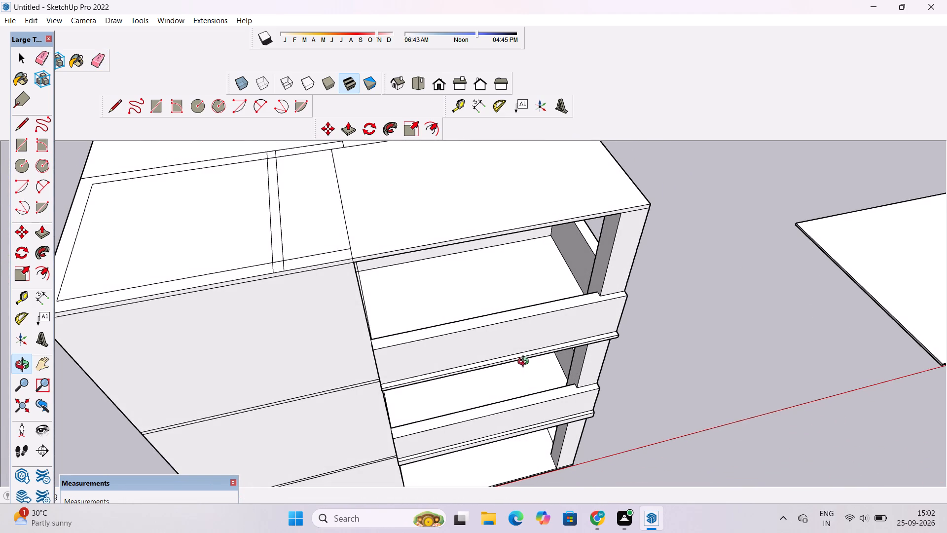
key("ctrl+z")
Push/Pull the inner strip on the top storey's front ledge upward 3' as a parapet.
scroll(503, 367, "up", 3)
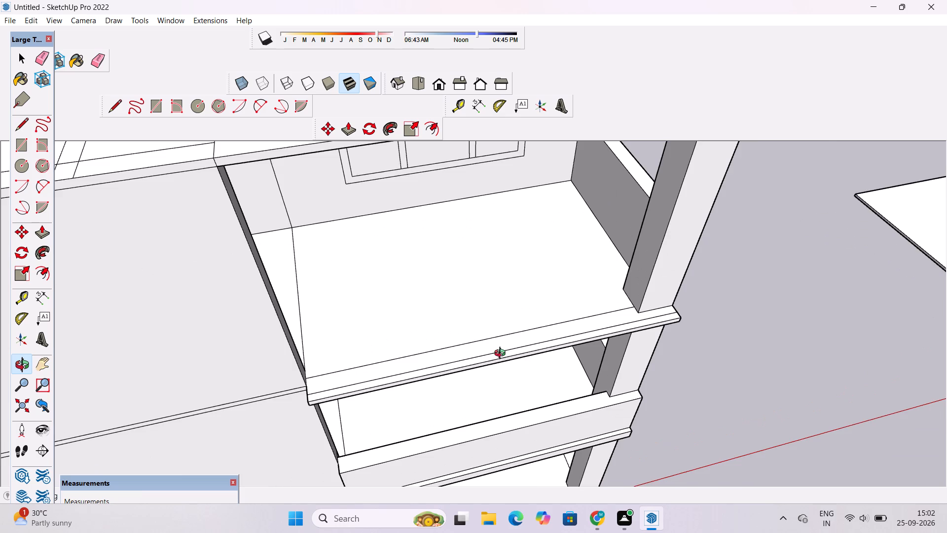
scroll(502, 354, "up", 4)
key("p")
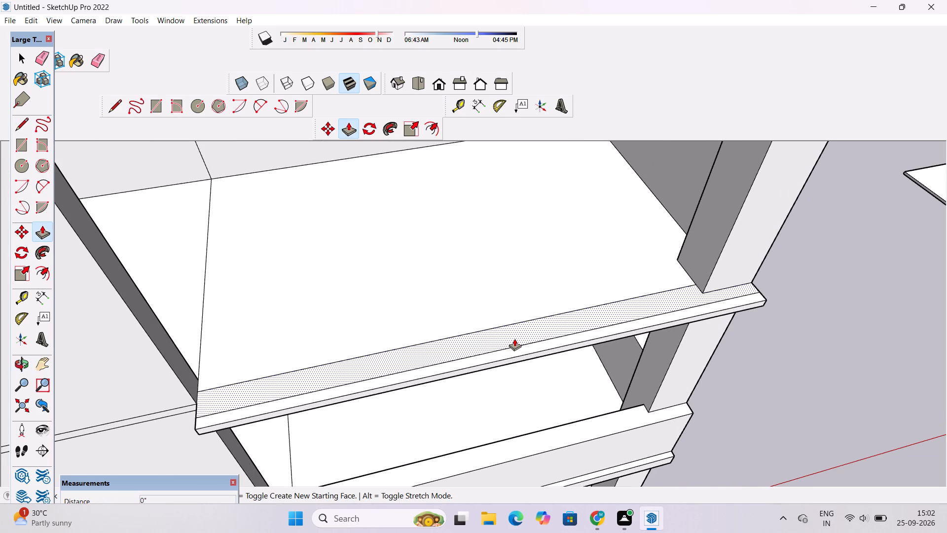
left_click(514, 336)
scroll(512, 316, "down", 3)
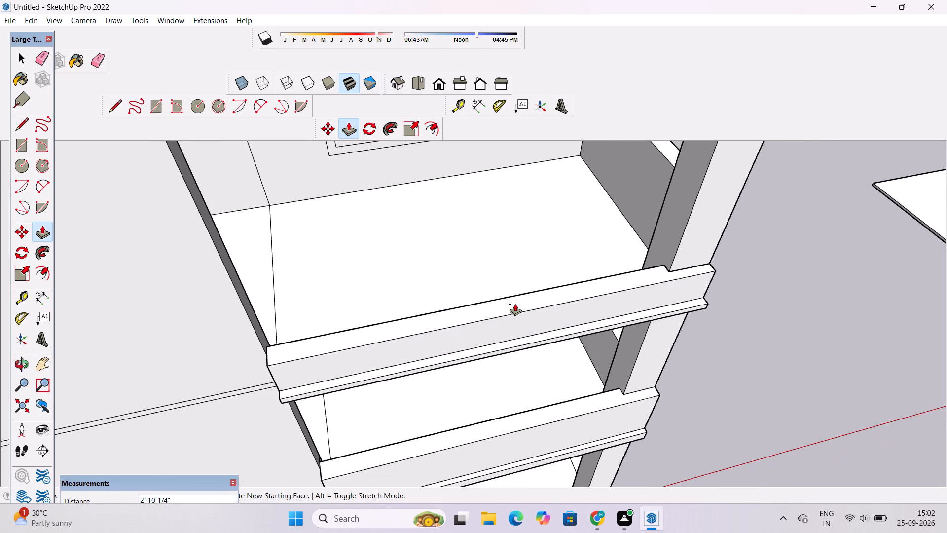
type("3'")
key("Return")
Examine the top storey's rebuilt front parapet against the parapet, ledge and corner column of the storey below.
key("o")
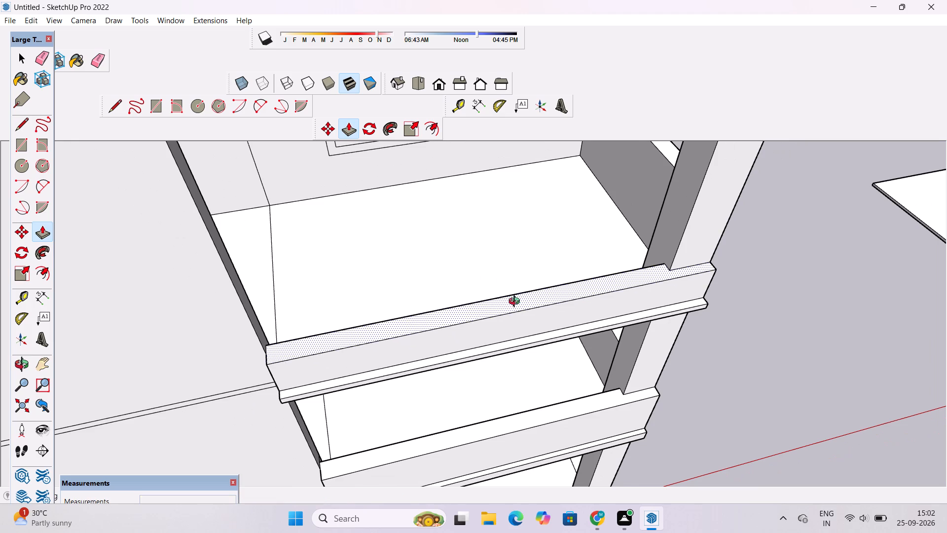
scroll(471, 271, "down", 7)
left_click_drag(523, 335, 513, 229)
scroll(514, 217, "down", 2)
scroll(514, 216, "up", 2)
left_click_drag(513, 217, 491, 244, "shift")
scroll(492, 246, "up", 1)
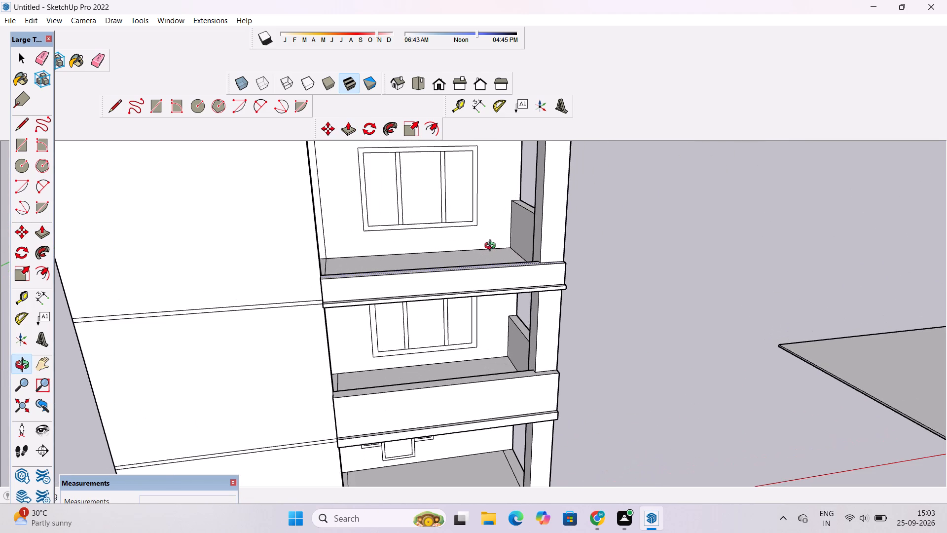
scroll(492, 247, "down", 2)
scroll(492, 247, "up", 1)
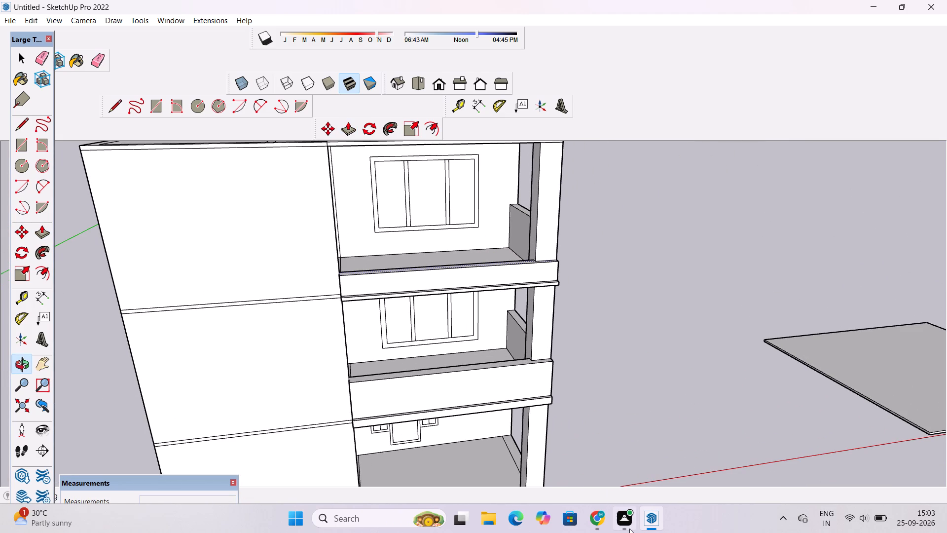
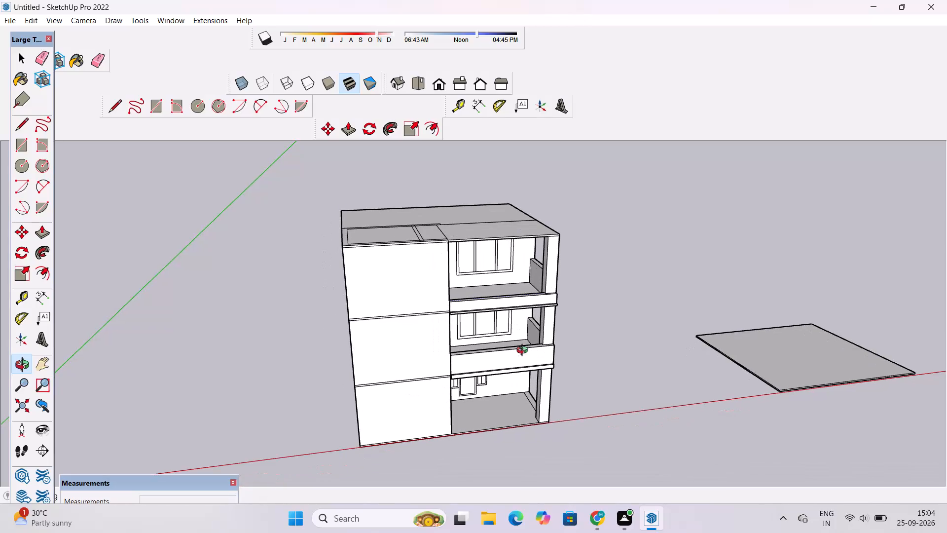
Examine the front parapets and ledges of the top and middle storeys against each other.
scroll(524, 351, "down", 1)
left_click_drag(536, 348, 460, 338)
scroll(460, 338, "up", 3)
left_click_drag(446, 357, 490, 374, "shift")
scroll(494, 363, "up", 1, "shift")
scroll(491, 363, "down", 3)
left_click_drag(481, 363, 491, 367, "shift")
scroll(496, 366, "up", 4, "shift")
scroll(496, 366, "down", 3, "shift")
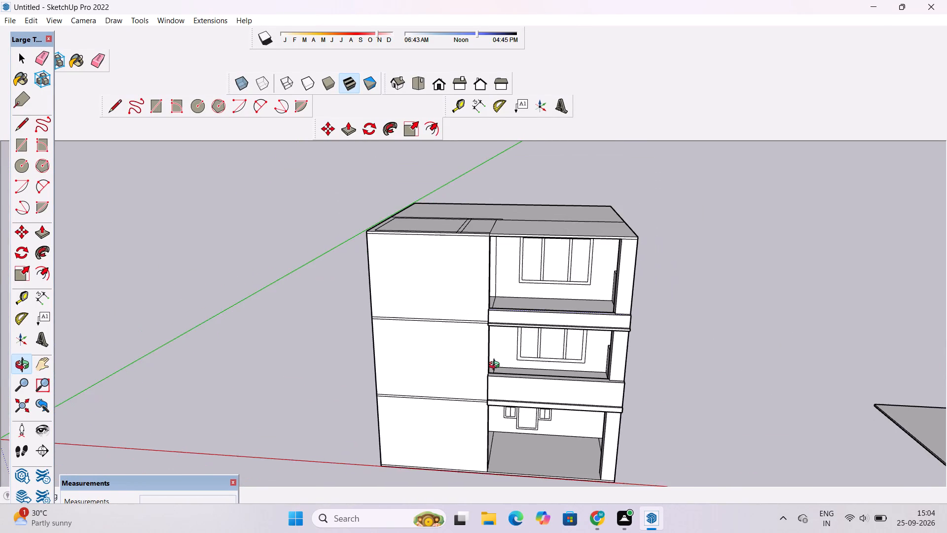
scroll(496, 366, "up", 2)
scroll(496, 366, "down", 2)
left_click_drag(496, 366, 521, 374, "shift")
scroll(527, 369, "down", 3)
scroll(527, 369, "up", 8)
scroll(527, 369, "down", 1)
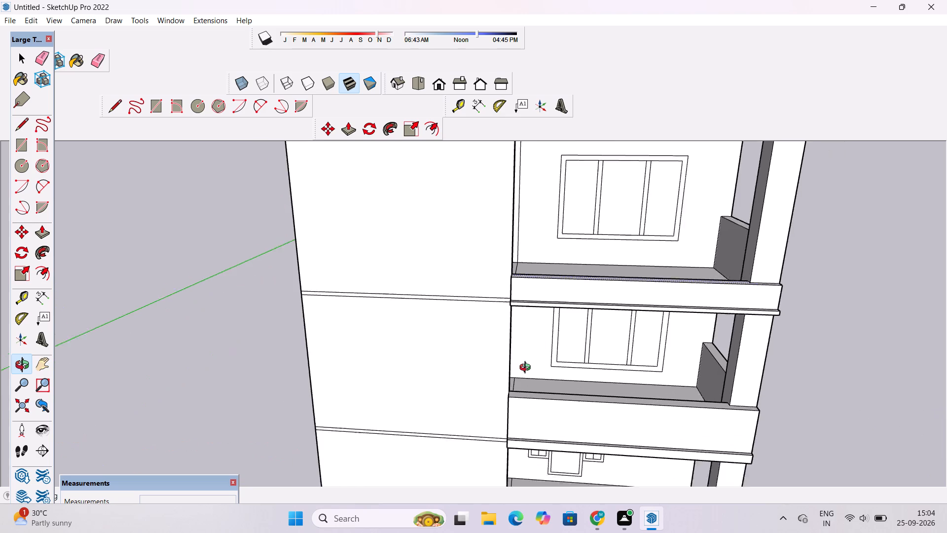
scroll(527, 369, "down", 1)
scroll(527, 369, "up", 17)
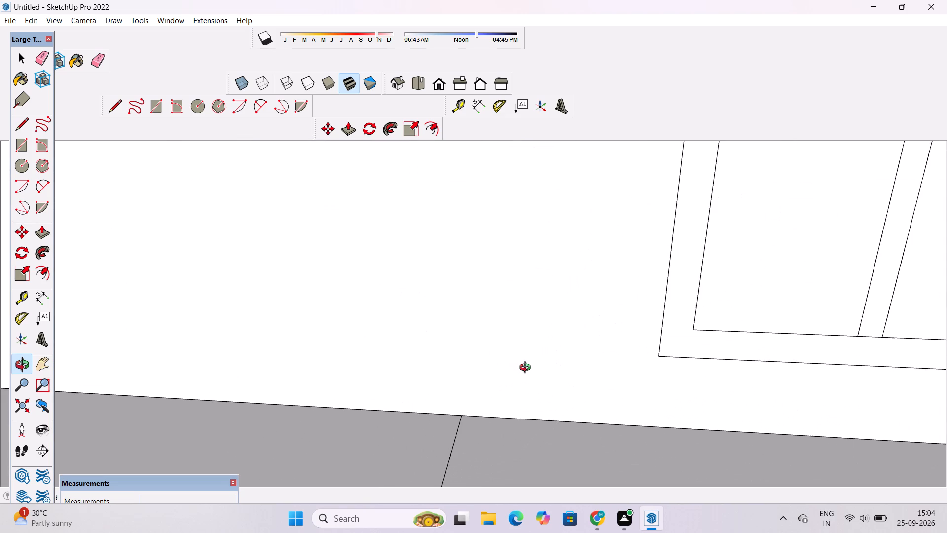
scroll(527, 369, "down", 1)
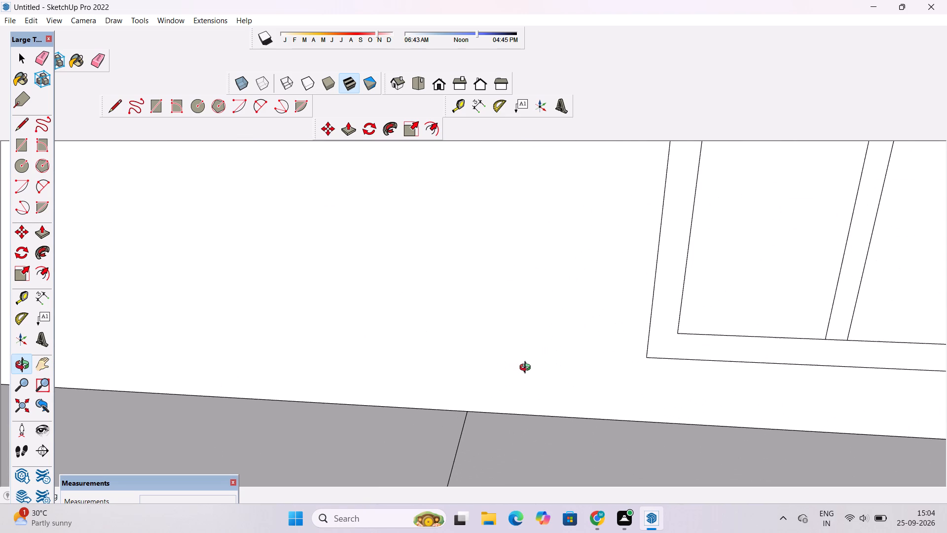
scroll(527, 369, "down", 1)
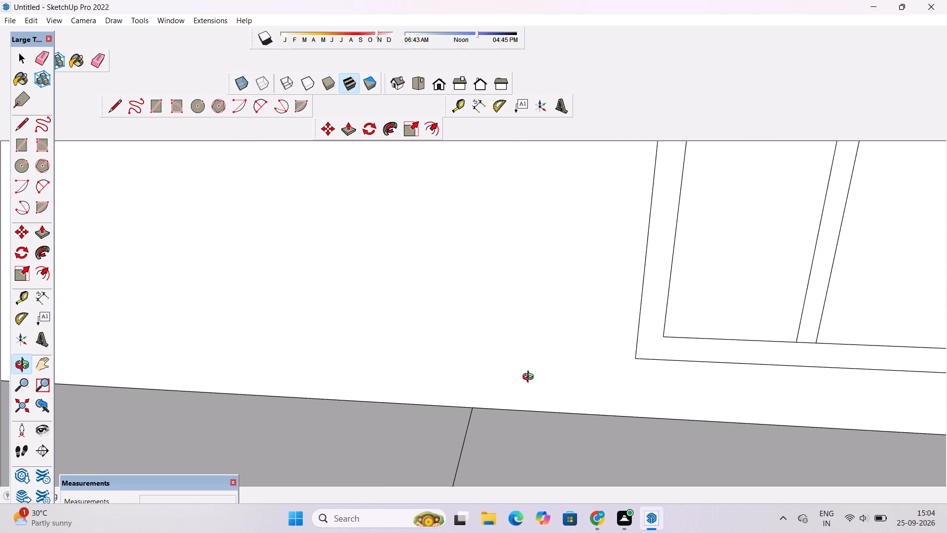
Check the whole building in the standard Top and Front views, including the roof outlines and front facade from above.
left_click_drag(541, 393, 597, 341)
scroll(564, 323, "down", 5)
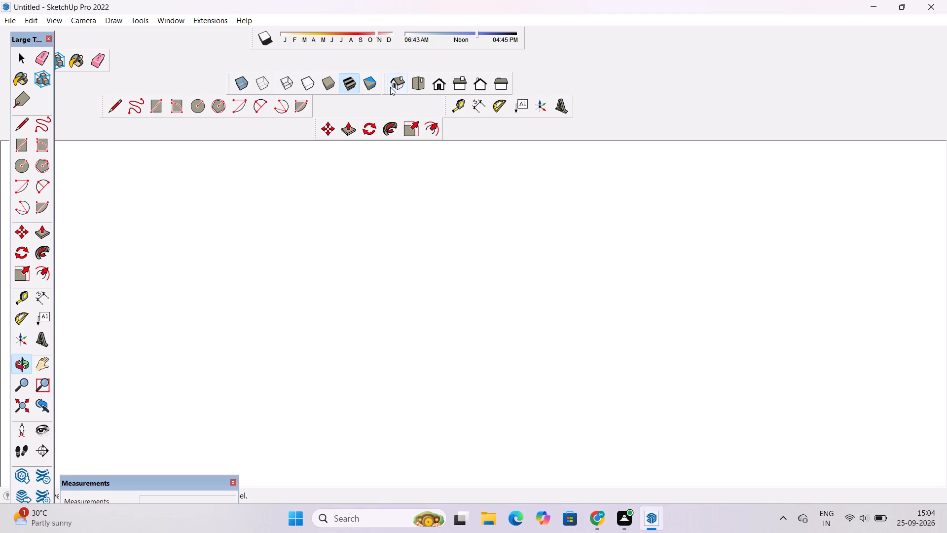
left_click(435, 84)
scroll(424, 254, "down", 12)
left_click(418, 86)
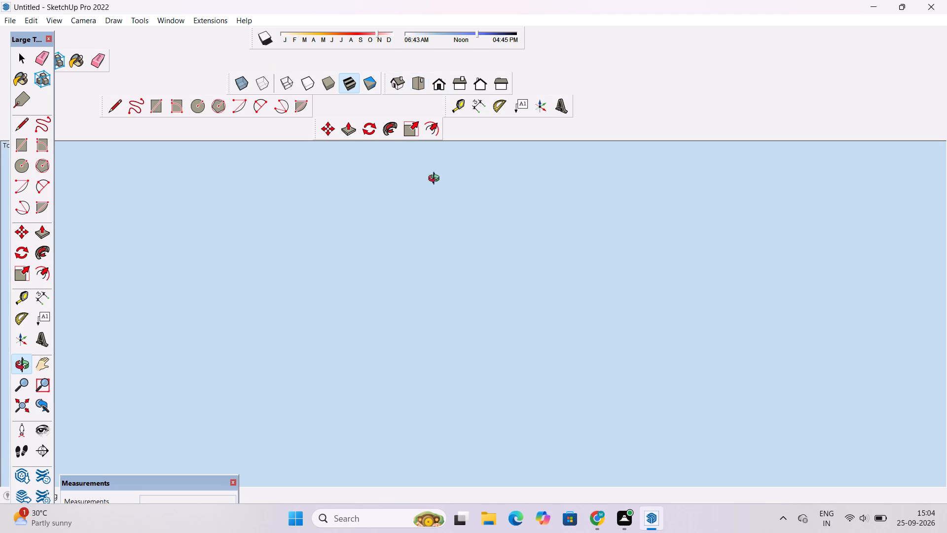
scroll(453, 223, "down", 7)
scroll(453, 238, "up", 1)
scroll(449, 232, "down", 20)
scroll(449, 232, "down", 16)
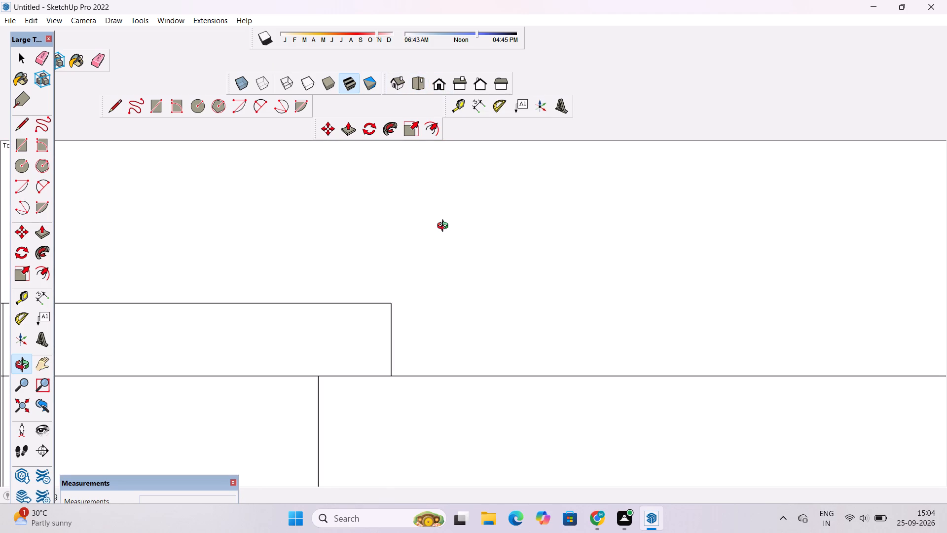
scroll(445, 227, "down", 20)
scroll(445, 227, "down", 5)
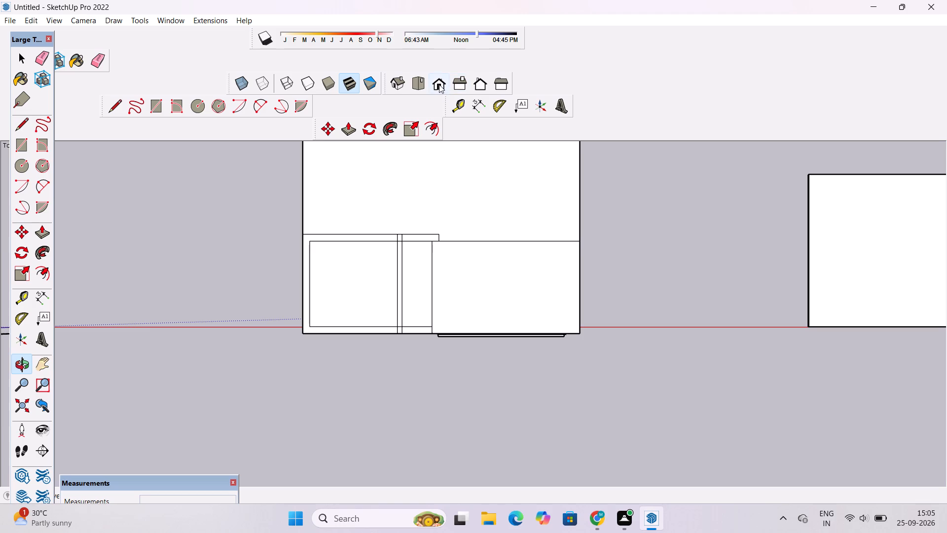
left_click(439, 84)
left_click_drag(484, 271, 401, 264, "shift")
scroll(401, 264, "down", 4)
left_click_drag(401, 265, 420, 402)
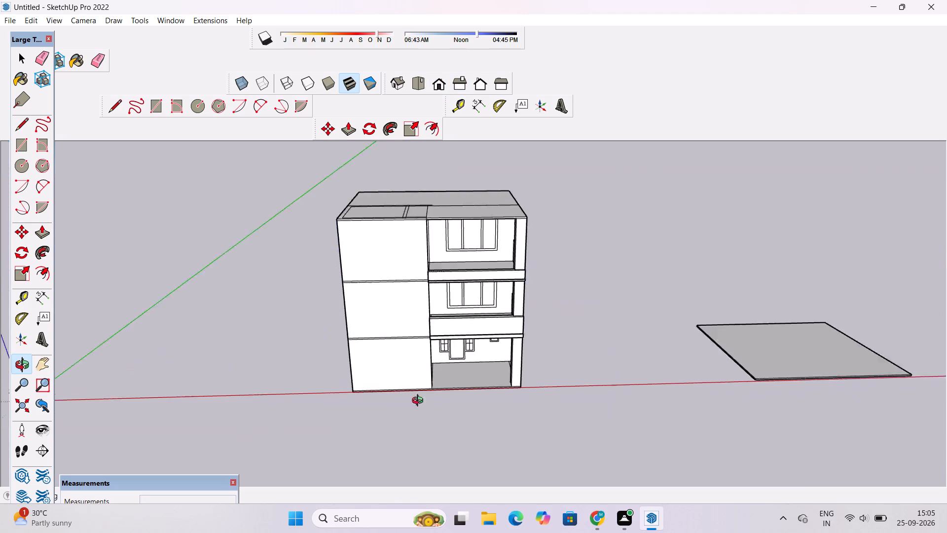
left_click_drag(420, 402, 422, 409)
scroll(441, 247, "up", 4)
left_click_drag(440, 244, 421, 274, "shift")
scroll(420, 273, "down", 2)
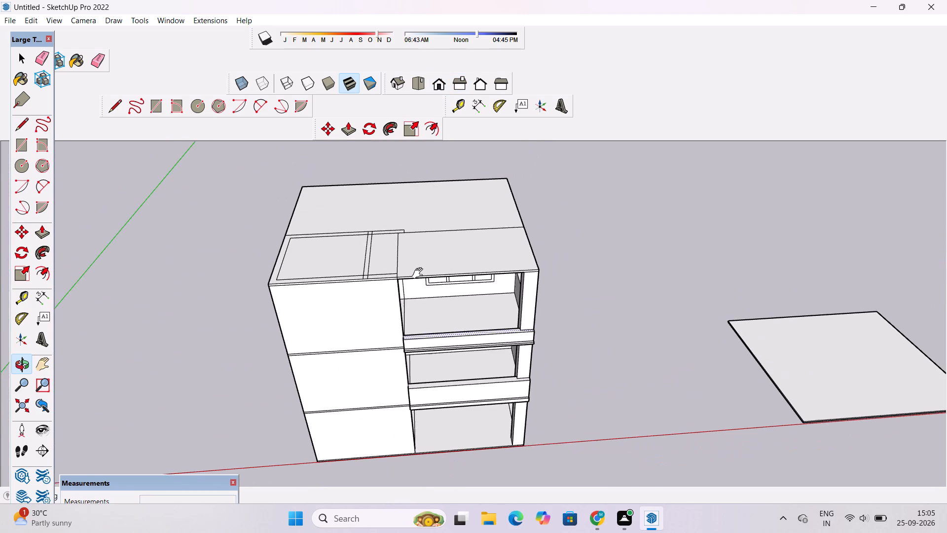
left_click_drag(420, 273, 447, 274, "shift")
left_click(447, 274, "shift")
scroll(376, 283, "up", 1)
left_click_drag(372, 283, 446, 299, "shift")
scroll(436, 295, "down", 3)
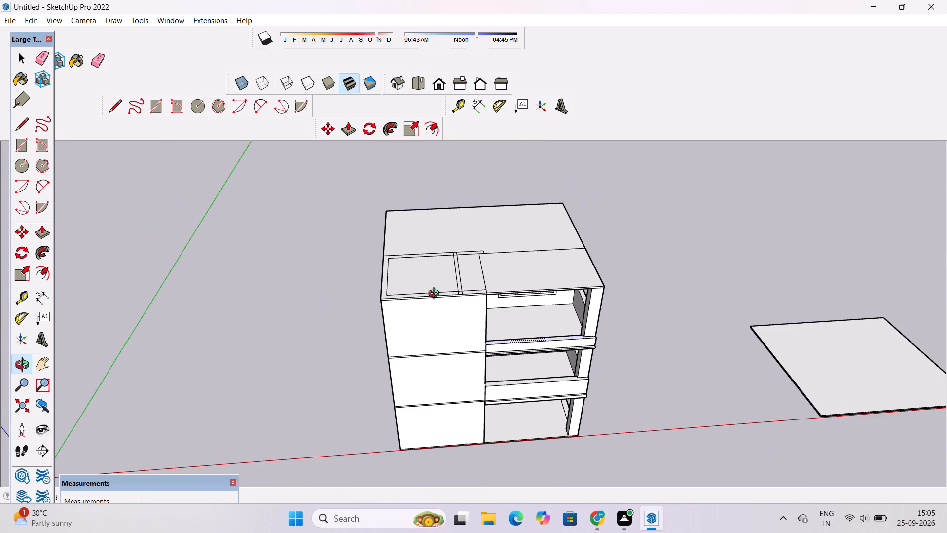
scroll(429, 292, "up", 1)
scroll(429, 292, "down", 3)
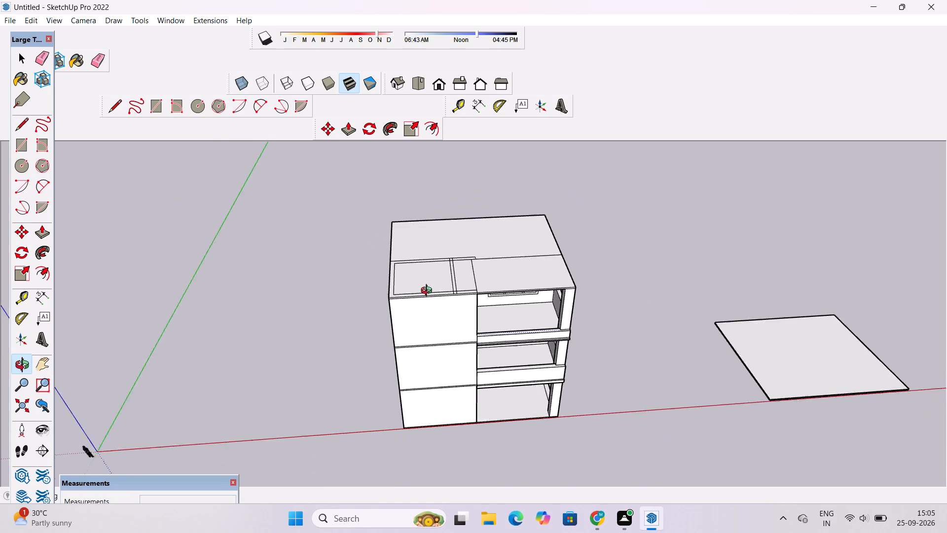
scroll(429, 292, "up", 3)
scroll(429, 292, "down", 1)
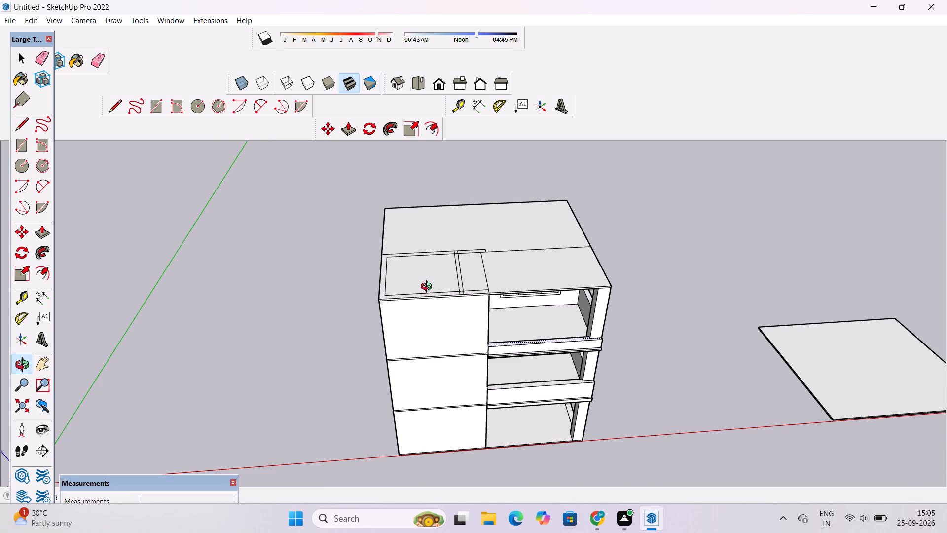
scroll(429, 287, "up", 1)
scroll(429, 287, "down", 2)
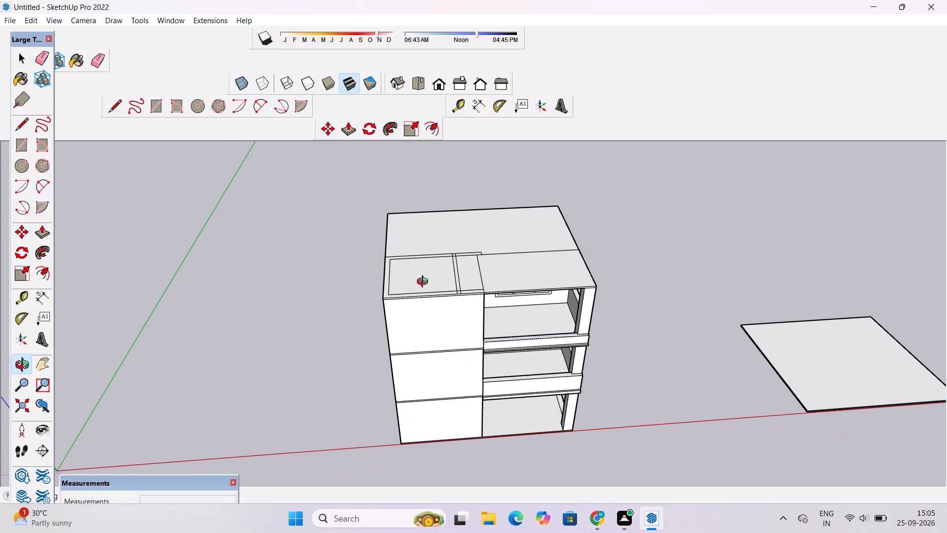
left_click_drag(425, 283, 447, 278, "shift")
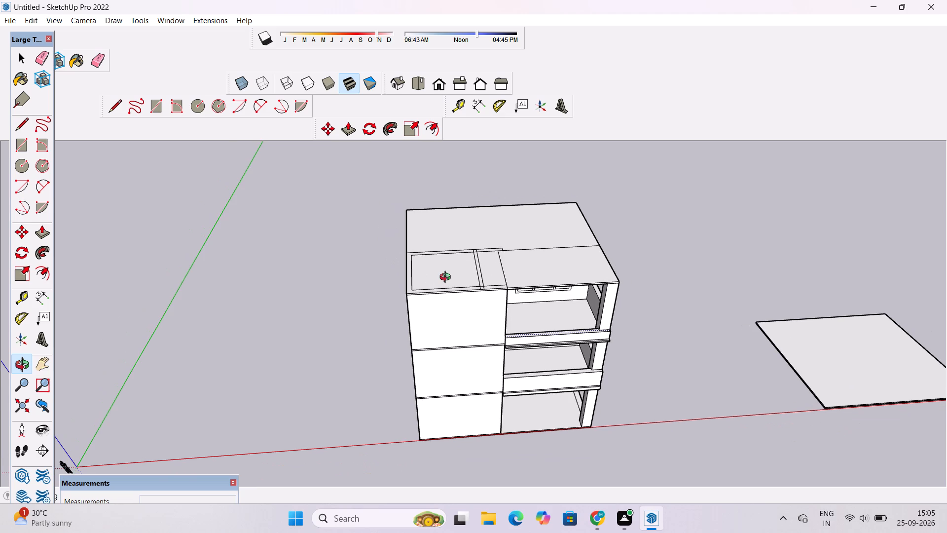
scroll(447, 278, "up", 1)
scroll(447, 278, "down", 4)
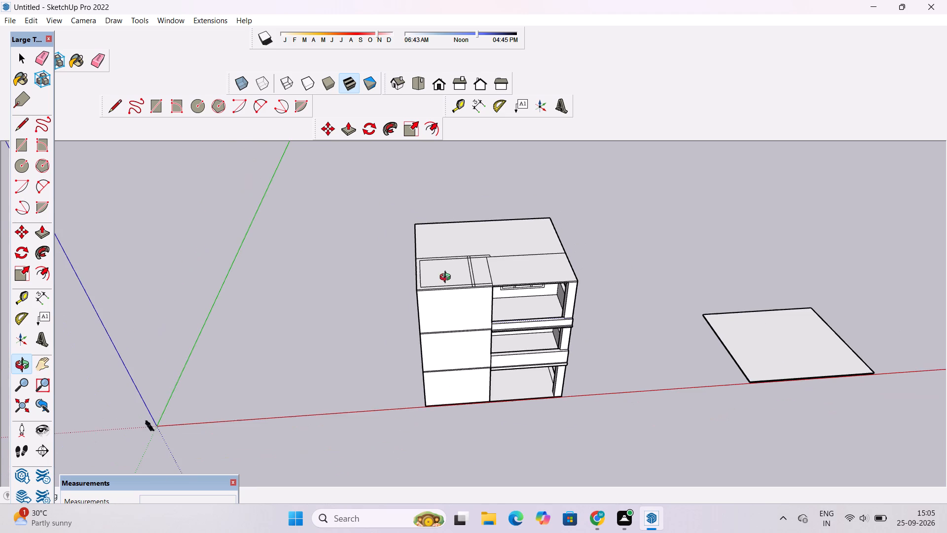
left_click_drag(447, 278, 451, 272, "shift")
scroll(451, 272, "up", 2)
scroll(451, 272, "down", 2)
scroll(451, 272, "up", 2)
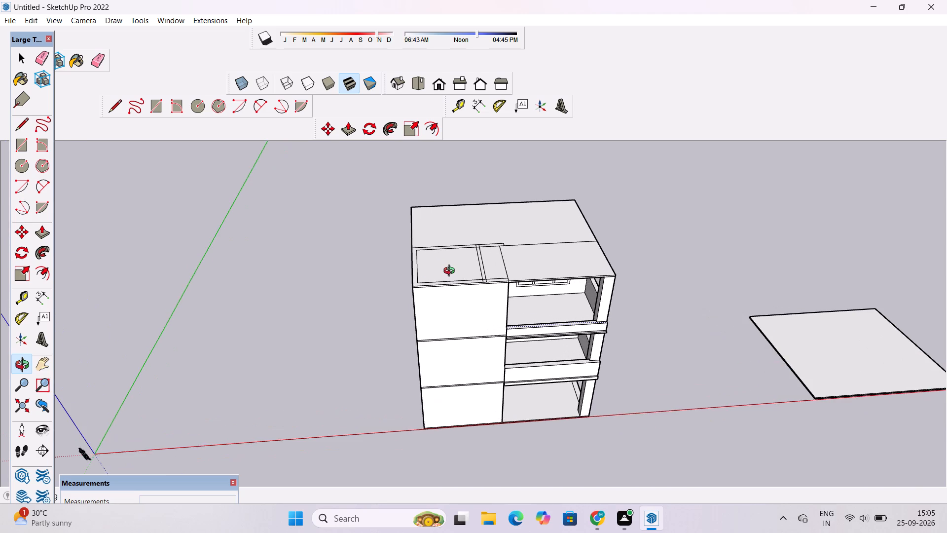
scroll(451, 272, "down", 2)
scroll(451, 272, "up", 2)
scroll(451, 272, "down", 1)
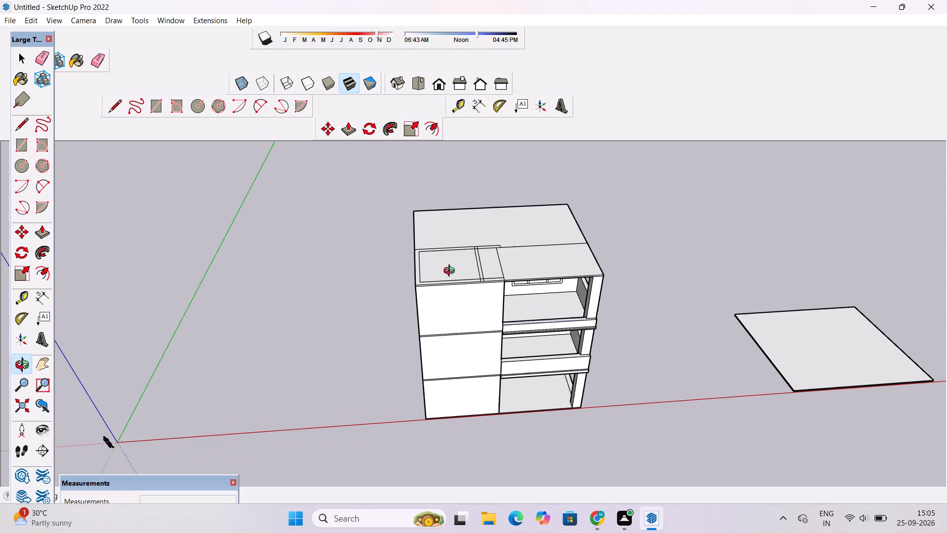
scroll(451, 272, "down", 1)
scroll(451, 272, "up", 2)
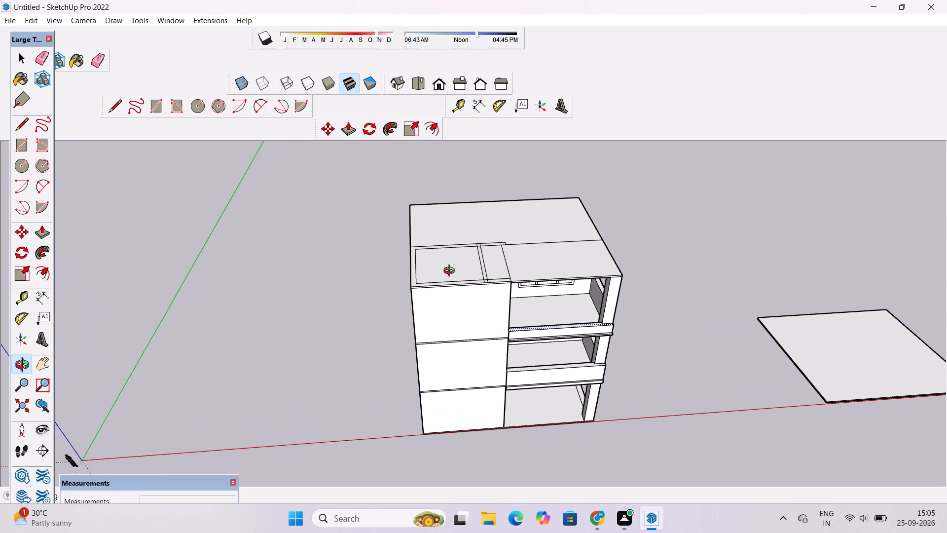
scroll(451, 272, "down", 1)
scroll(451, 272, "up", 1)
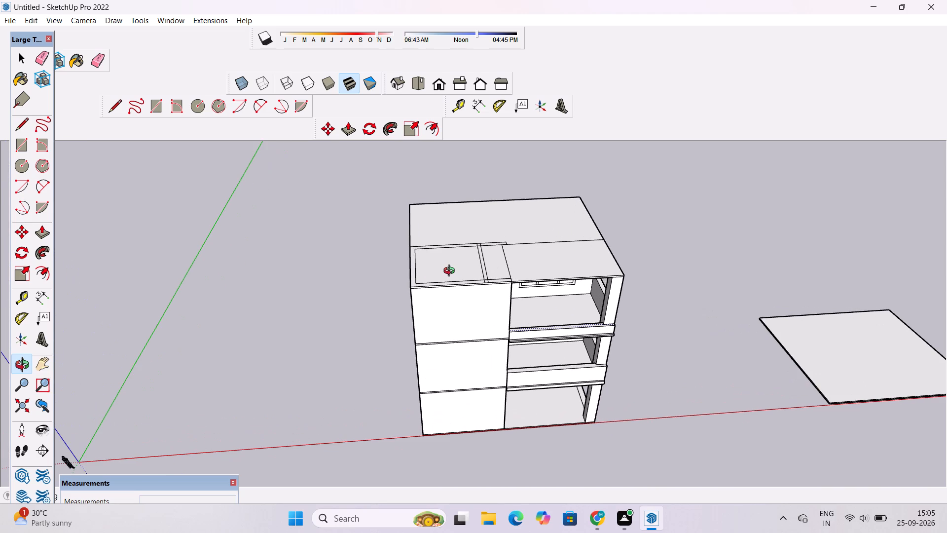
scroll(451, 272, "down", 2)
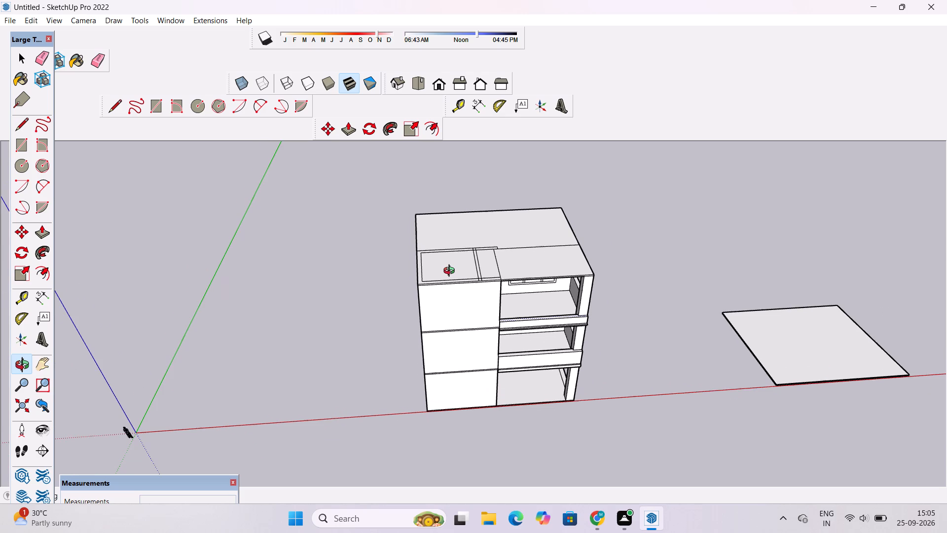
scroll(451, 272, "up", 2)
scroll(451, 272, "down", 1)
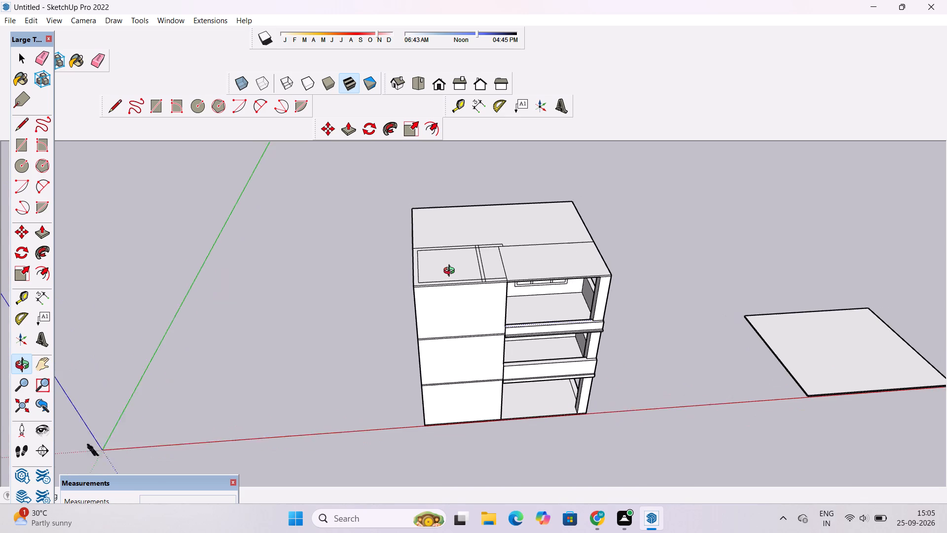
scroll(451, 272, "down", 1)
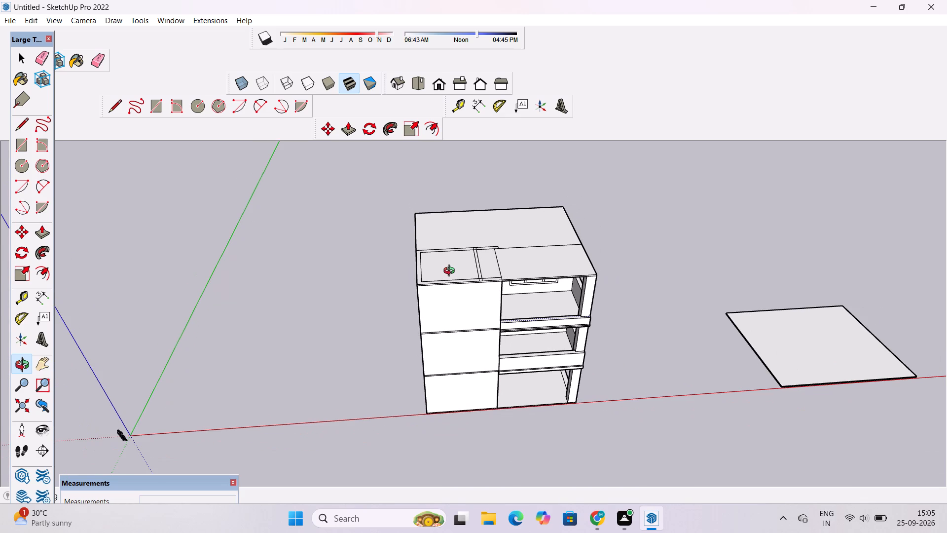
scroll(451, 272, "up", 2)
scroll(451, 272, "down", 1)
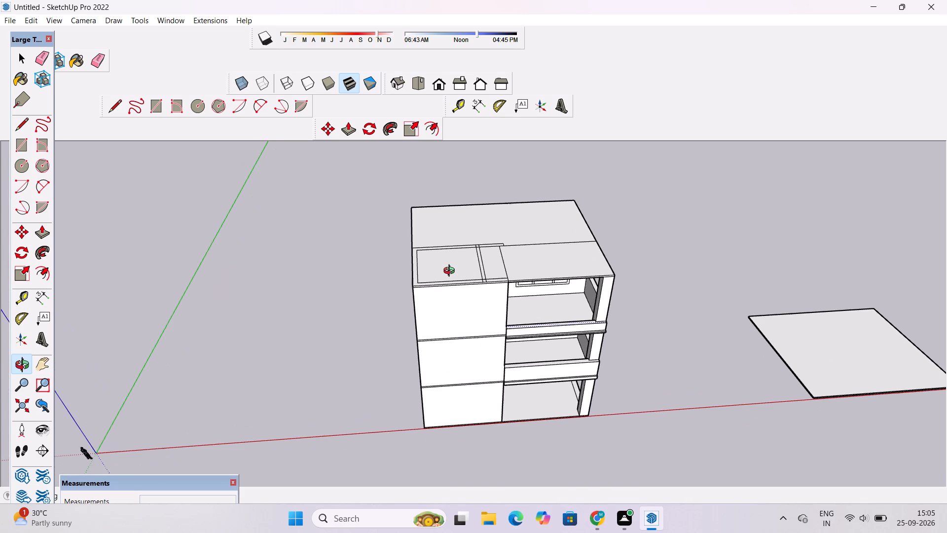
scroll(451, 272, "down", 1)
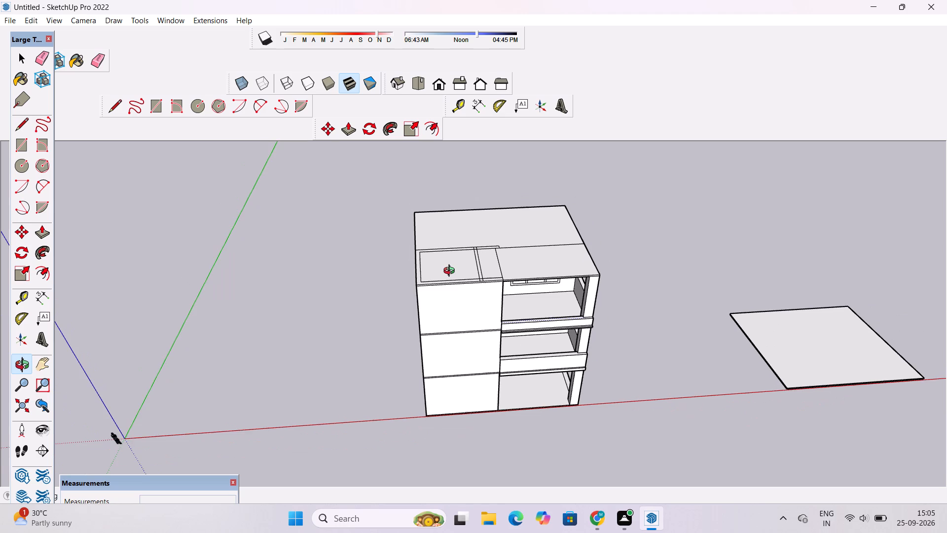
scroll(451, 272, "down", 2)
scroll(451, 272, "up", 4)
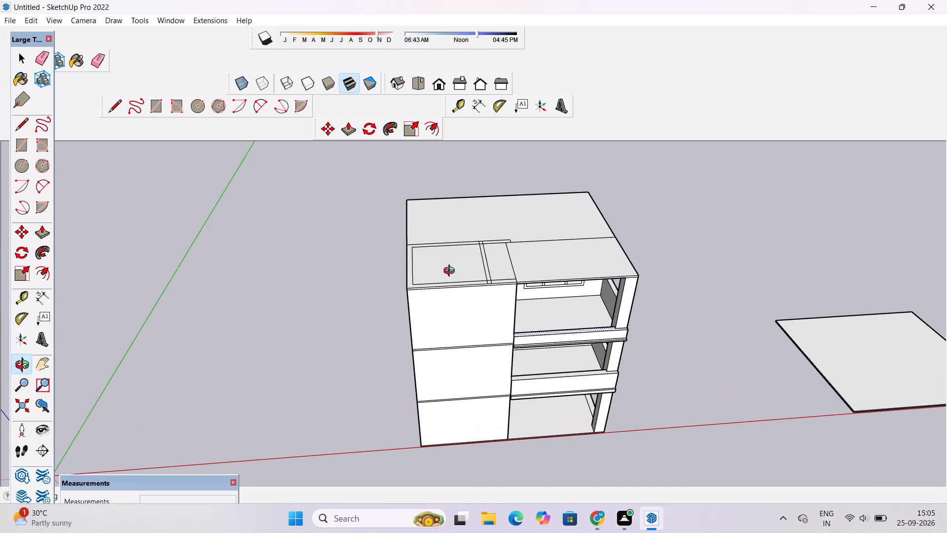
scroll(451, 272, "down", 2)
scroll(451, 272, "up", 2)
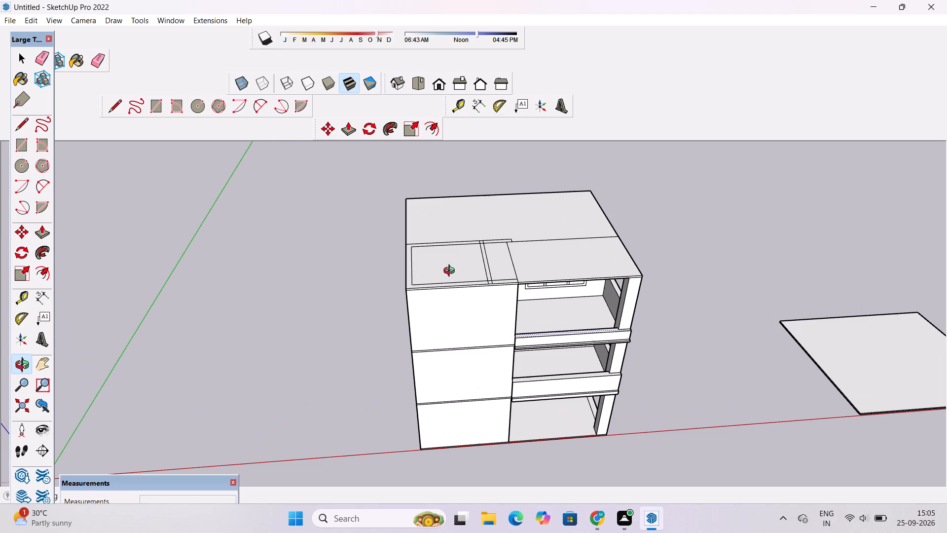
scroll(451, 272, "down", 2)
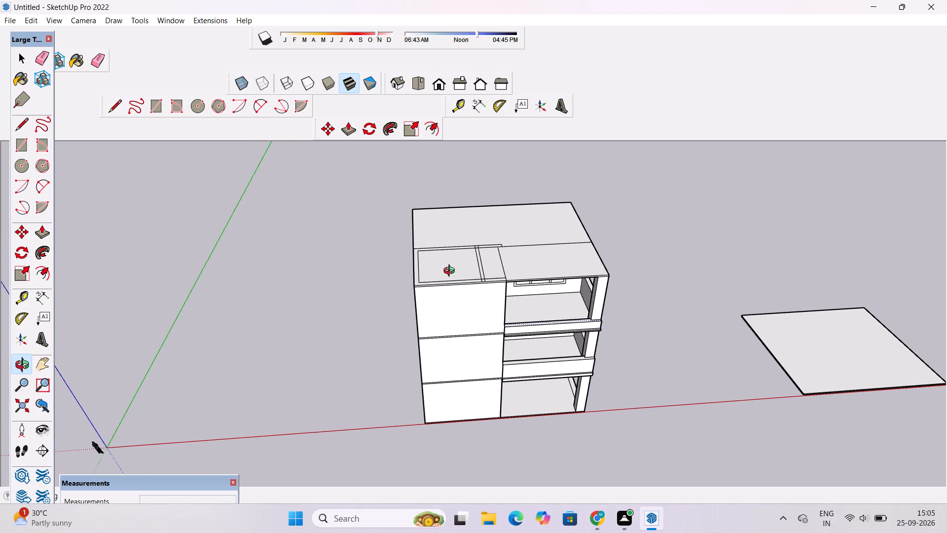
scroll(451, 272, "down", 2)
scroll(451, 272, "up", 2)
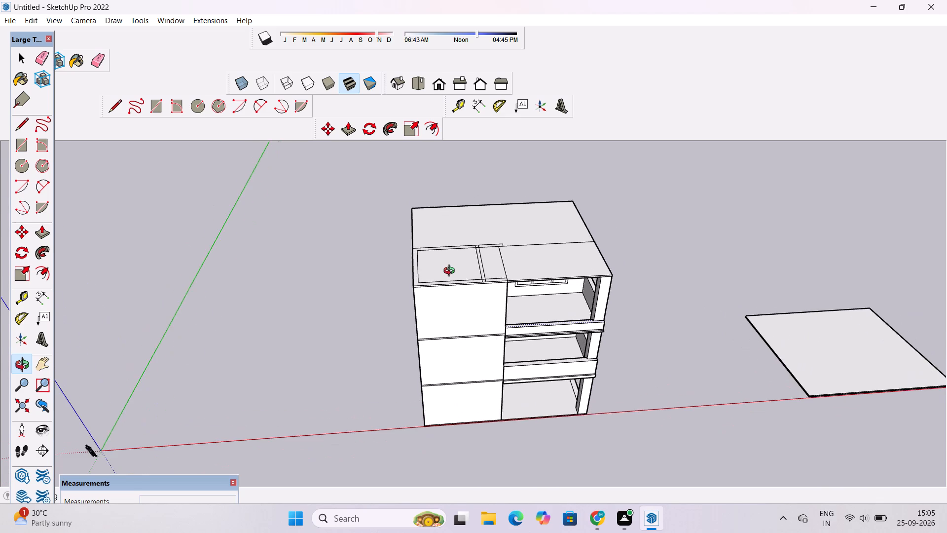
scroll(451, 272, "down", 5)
Inspect the roof outlines and the top storey's front balcony opening from the front and above.
left_click(459, 279)
scroll(456, 278, "up", 2)
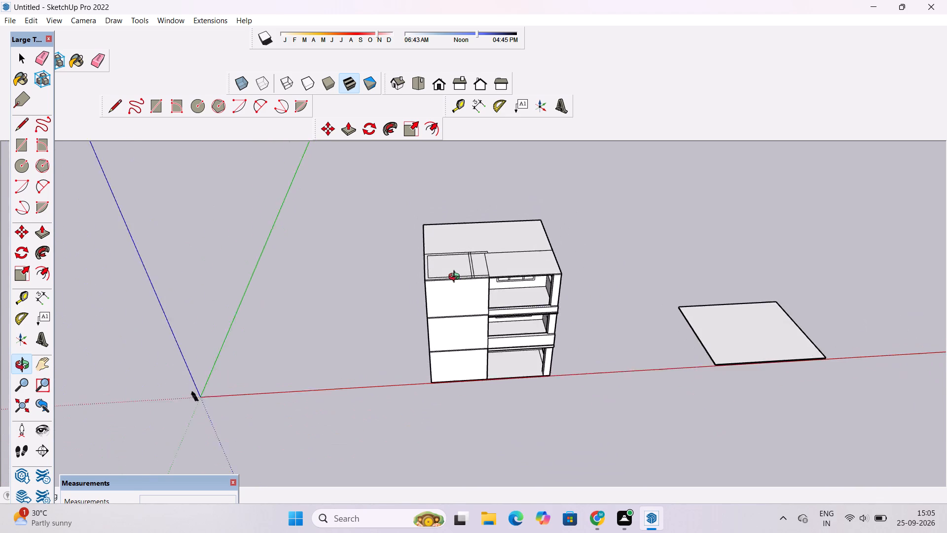
scroll(456, 278, "up", 6)
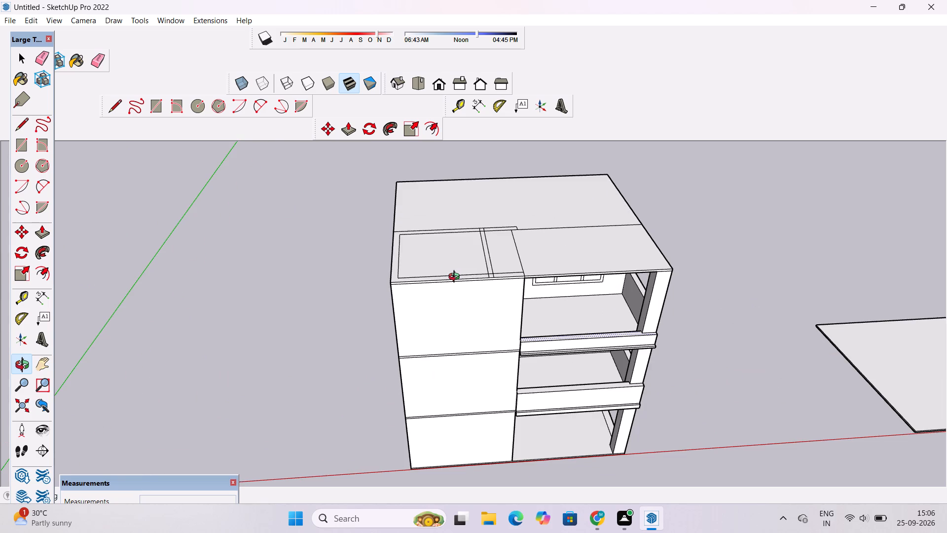
scroll(456, 278, "down", 3)
left_click_drag(507, 280, 450, 301)
left_click_drag(456, 348, 459, 292)
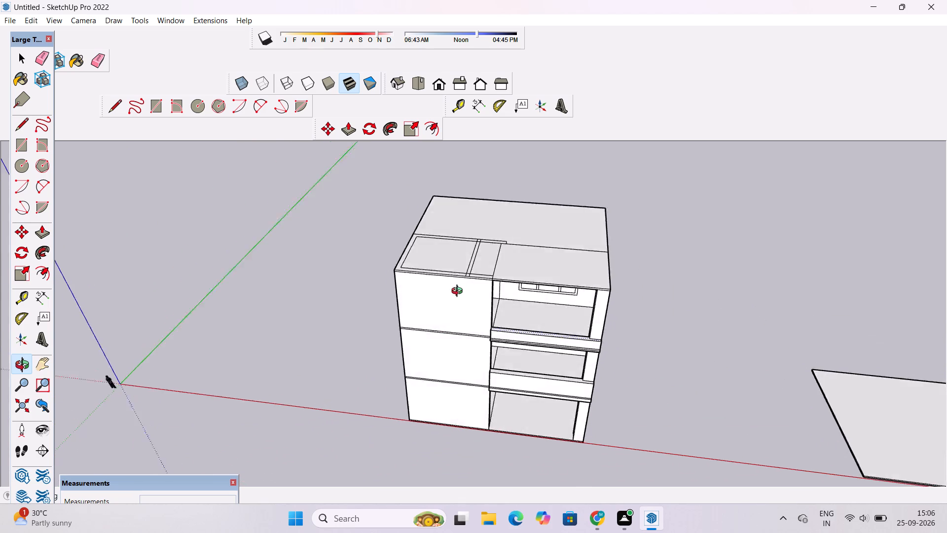
left_click_drag(459, 292, 459, 290)
left_click_drag(510, 374, 538, 292, "shift")
left_click_drag(540, 263, 522, 355, "shift")
scroll(523, 294, "up", 5)
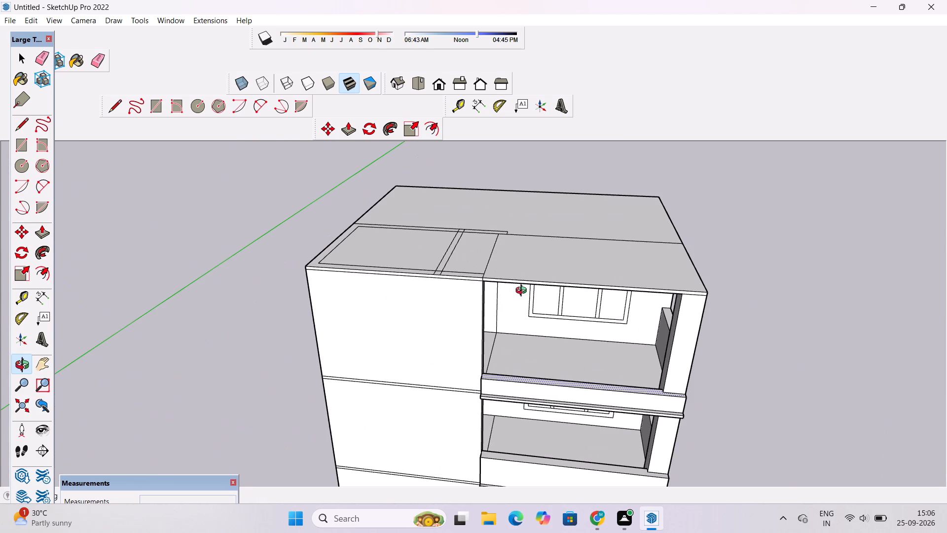
Inspect the roof outlines and the three-storey front facade from above and in front.
scroll(509, 276, "down", 2)
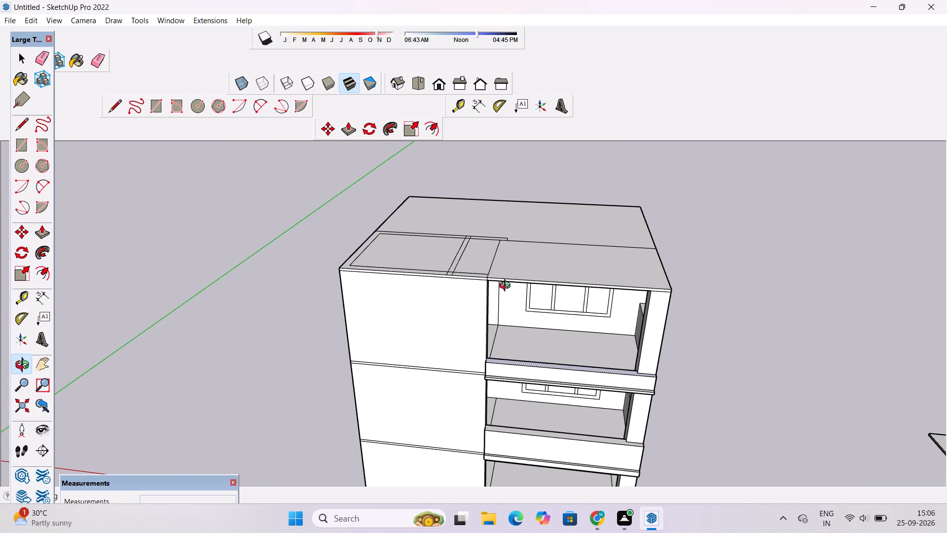
scroll(502, 300, "down", 2)
left_click_drag(502, 300, 540, 323)
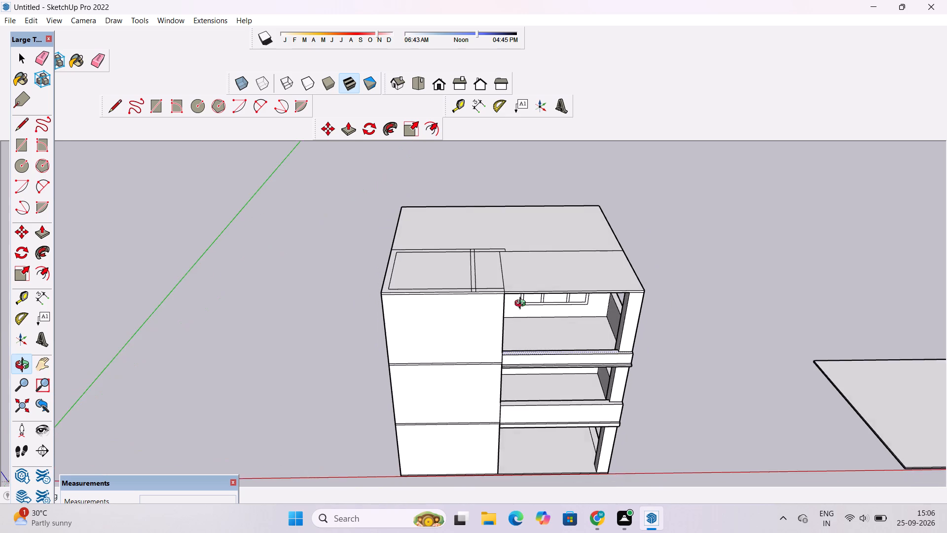
scroll(522, 305, "up", 2)
left_click_drag(518, 296, 521, 306, "shift")
scroll(521, 307, "down", 2)
left_click_drag(521, 307, 521, 330, "shift")
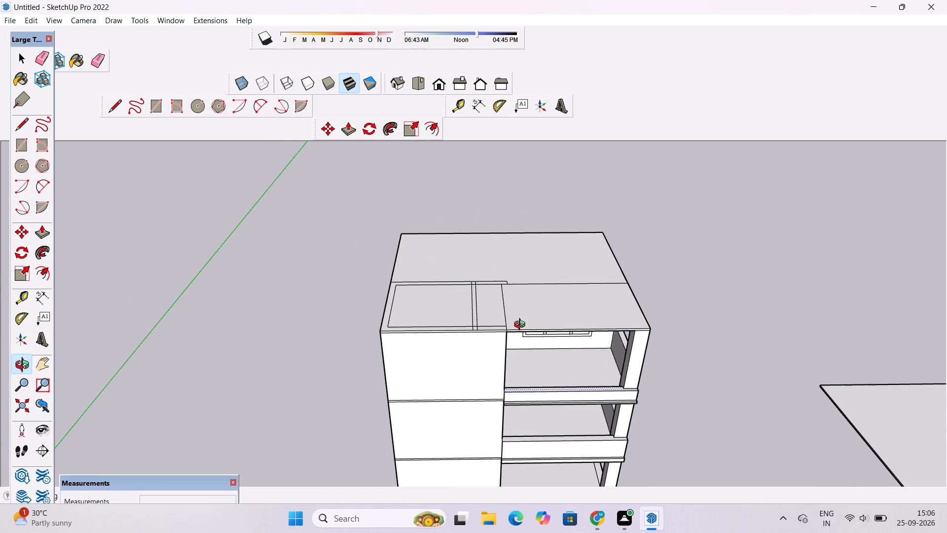
scroll(521, 324, "down", 3)
left_click_drag(514, 313, 509, 310, "shift")
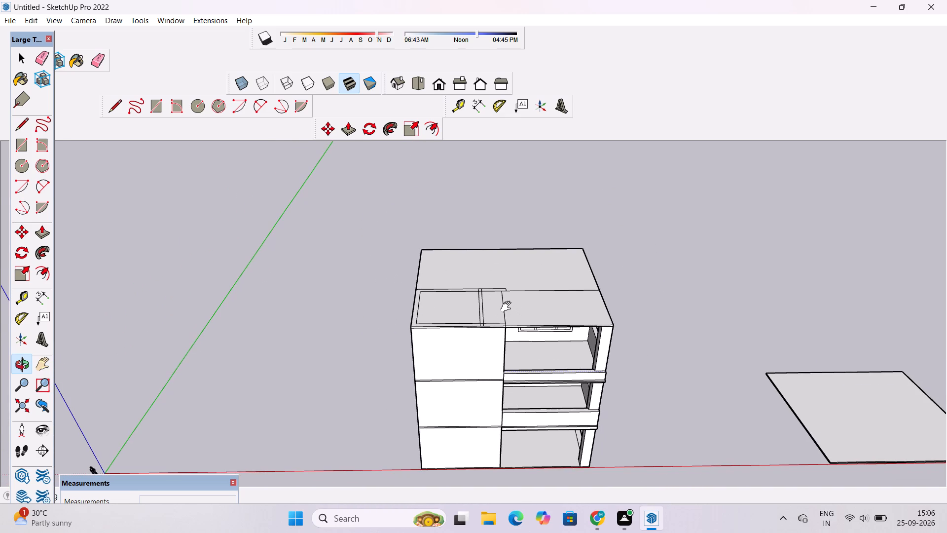
scroll(508, 307, "down", 3)
scroll(508, 307, "up", 3)
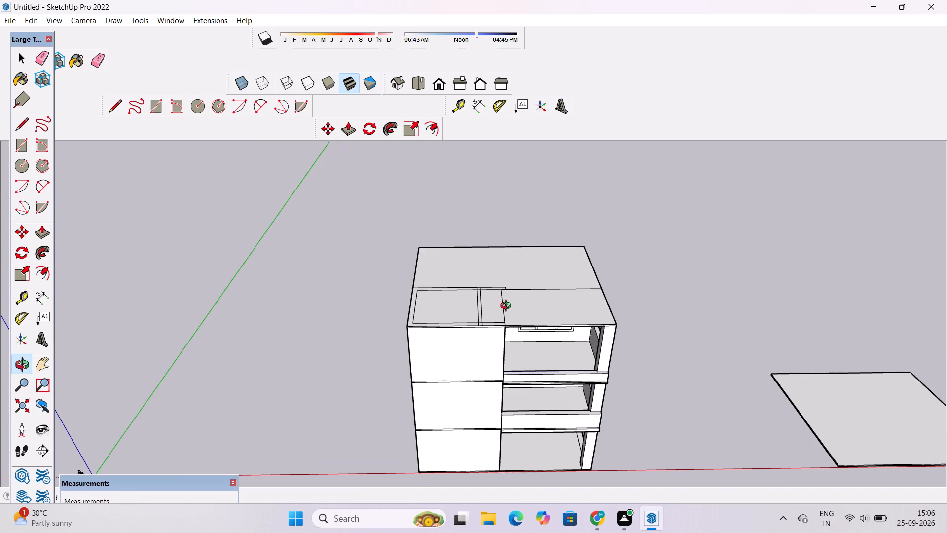
scroll(508, 307, "down", 1)
left_click_drag(510, 314, 506, 293, "shift")
scroll(498, 303, "up", 3)
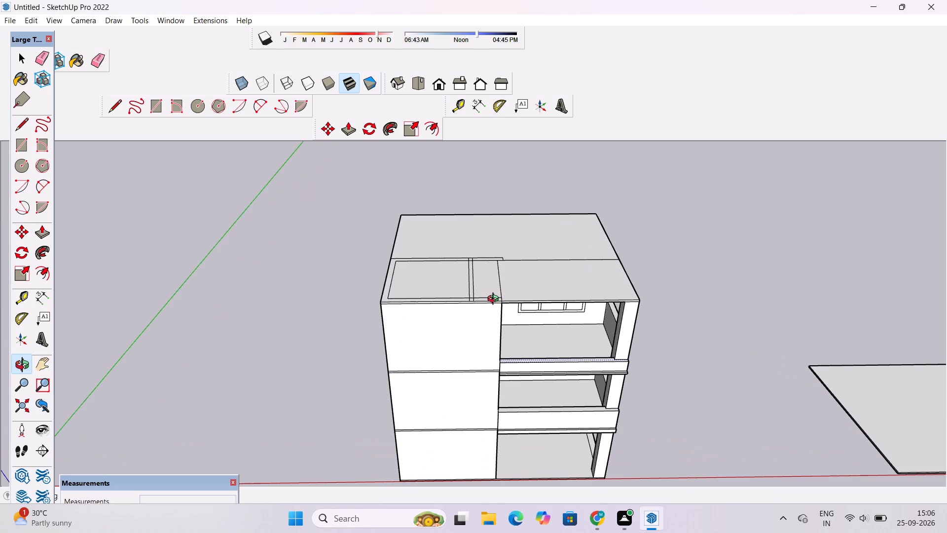
scroll(495, 300, "down", 3)
left_click_drag(494, 302, 505, 325)
scroll(518, 312, "up", 4)
left_click_drag(532, 304, 511, 299, "shift")
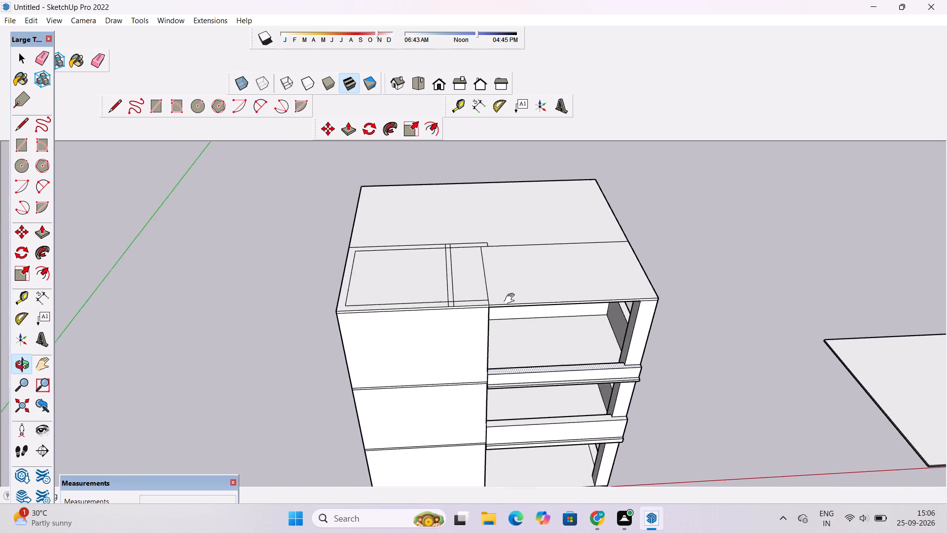
left_click_drag(511, 299, 438, 298, "shift")
Examine the top and middle storeys' front balconies, comparing their parapets, ledges and corner columns.
left_click_drag(458, 335, 461, 234)
scroll(484, 250, "up", 3)
scroll(478, 272, "down", 3)
left_click_drag(497, 347, 520, 323, "shift")
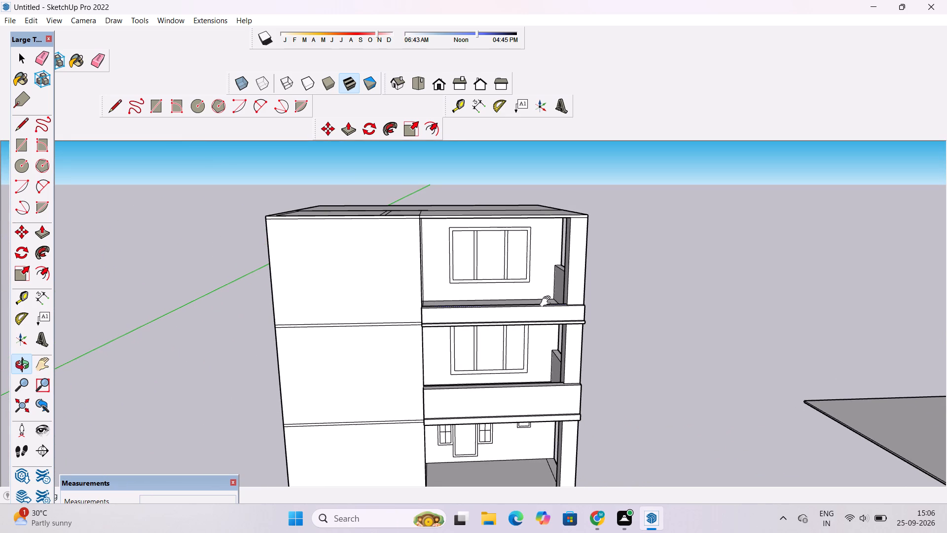
left_click_drag(530, 310, 516, 283, "shift")
scroll(507, 284, "up", 3, "shift")
left_click_drag(506, 285, 493, 322)
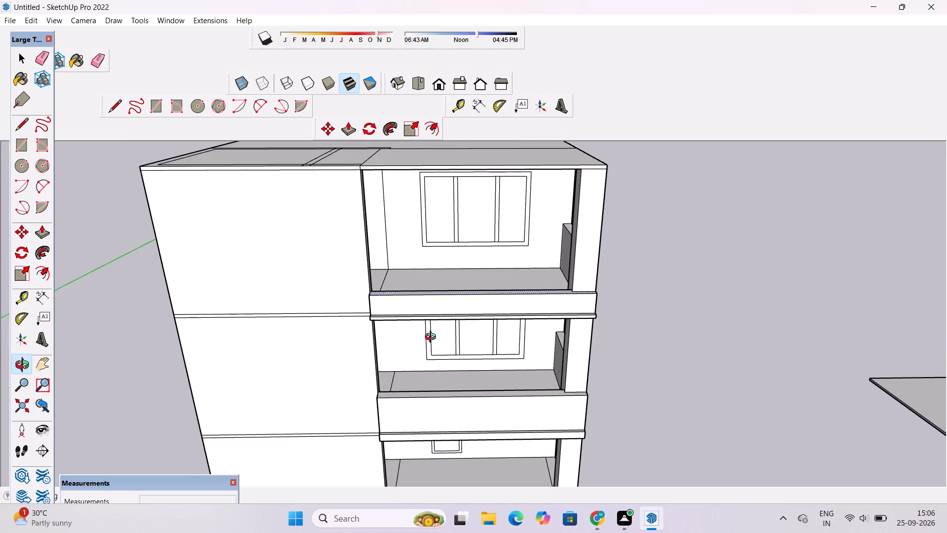
scroll(395, 308, "up", 4)
left_click_drag(403, 300, 360, 379)
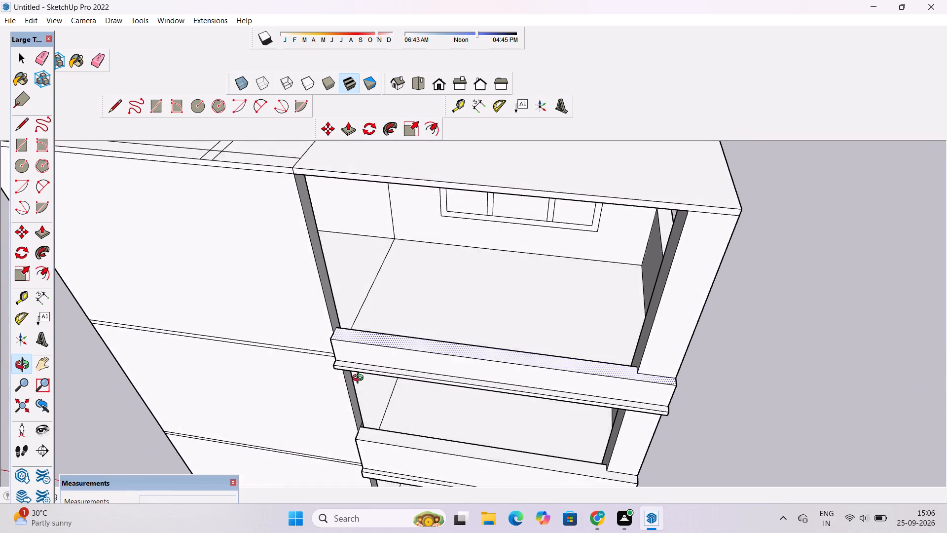
left_click_drag(360, 379, 439, 433)
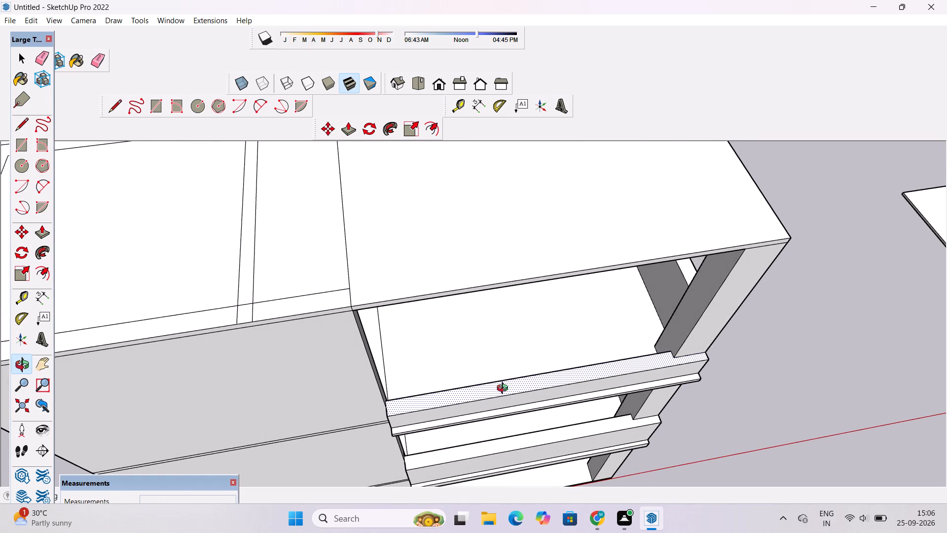
scroll(504, 389, "down", 4)
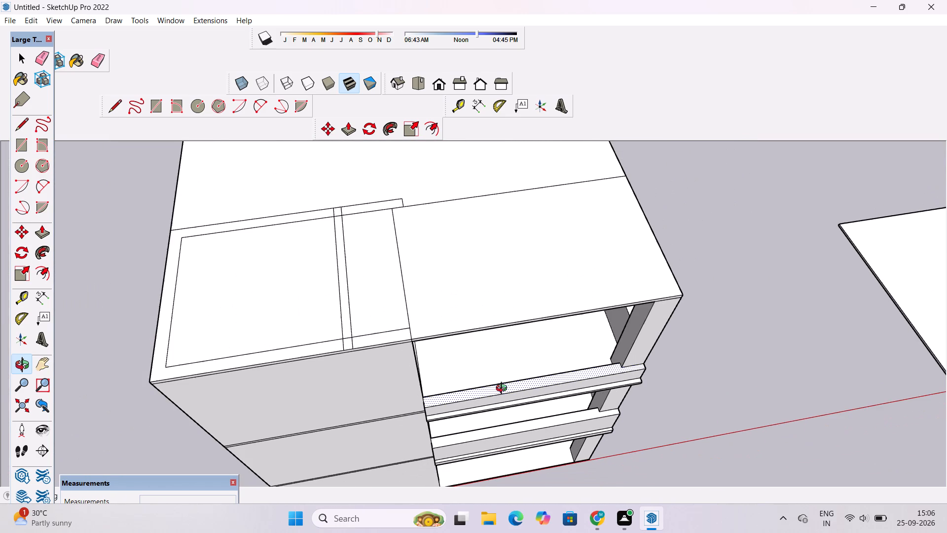
scroll(503, 389, "down", 3)
scroll(501, 391, "up", 4)
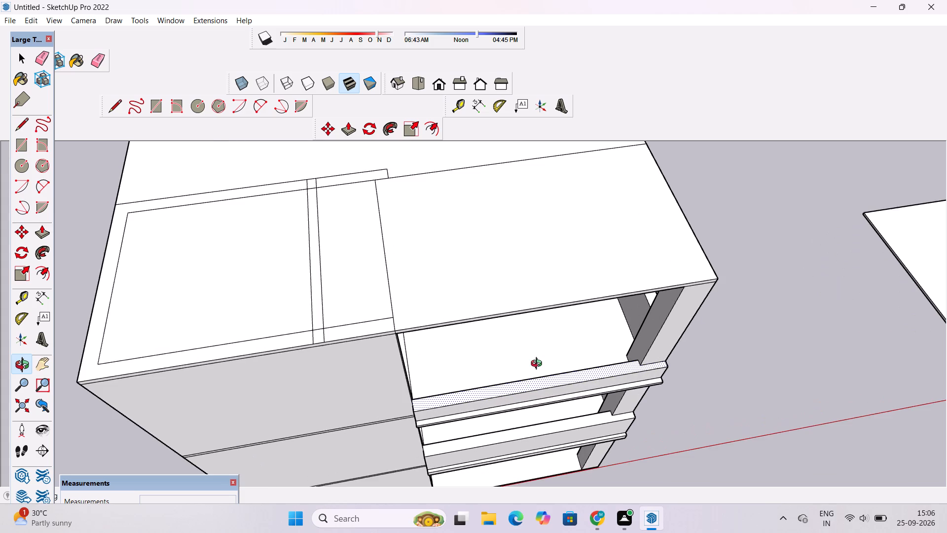
left_click_drag(538, 363, 510, 331)
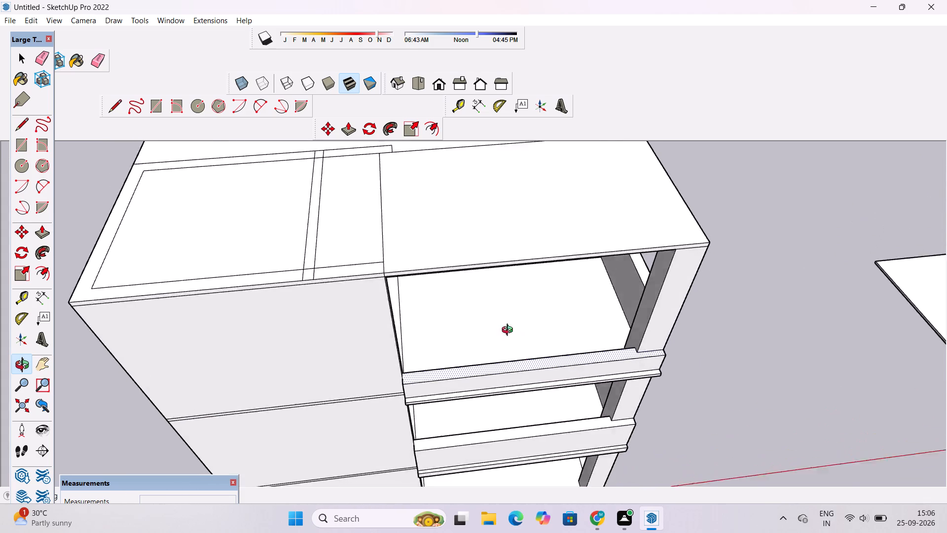
left_click_drag(510, 331, 489, 332)
left_click_drag(482, 332, 429, 360)
Draw a line about 10 13/16" long on the top storey's balcony floor, from the corner column's base edge midpoint, parallel to the parapet.
scroll(464, 371, "up", 2)
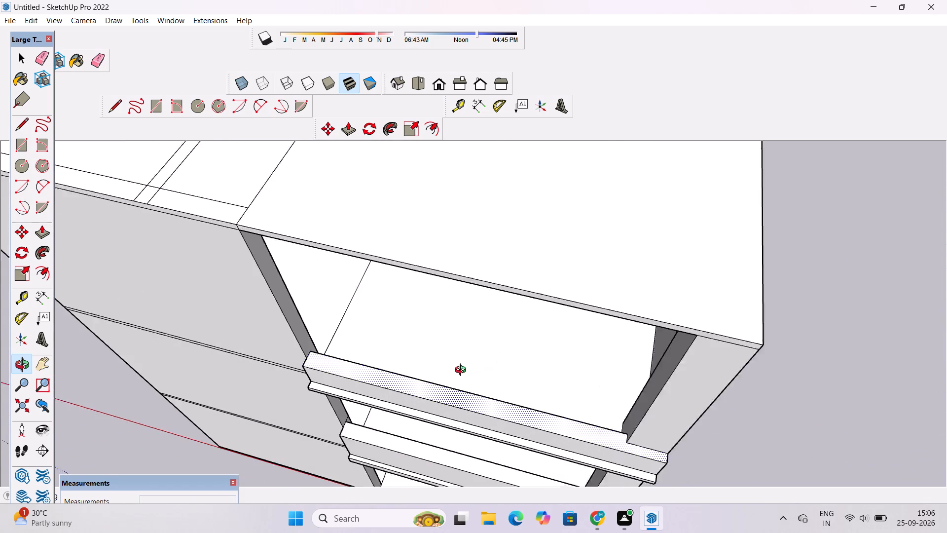
scroll(463, 371, "up", 12)
scroll(453, 354, "down", 5)
left_click_drag(434, 354, 530, 379)
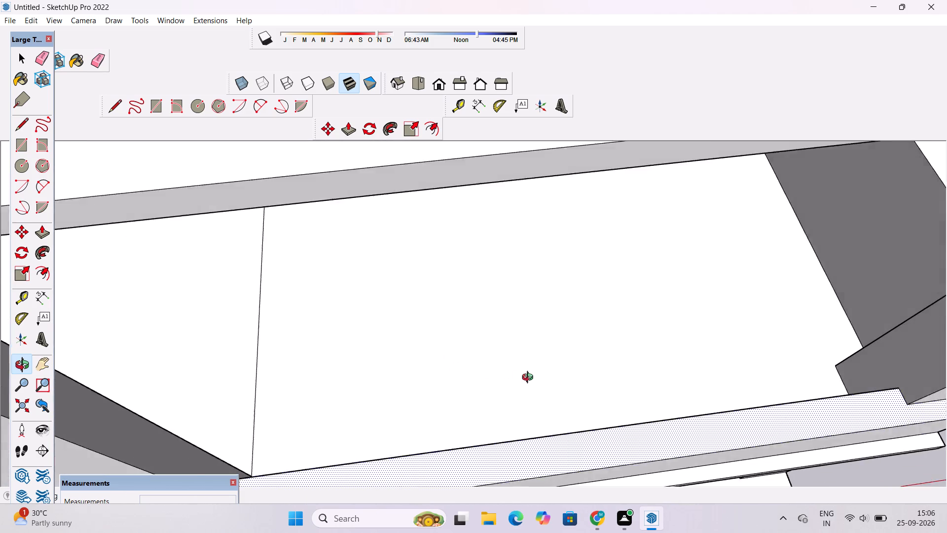
left_click_drag(530, 379, 644, 360)
scroll(669, 261, "up", 5)
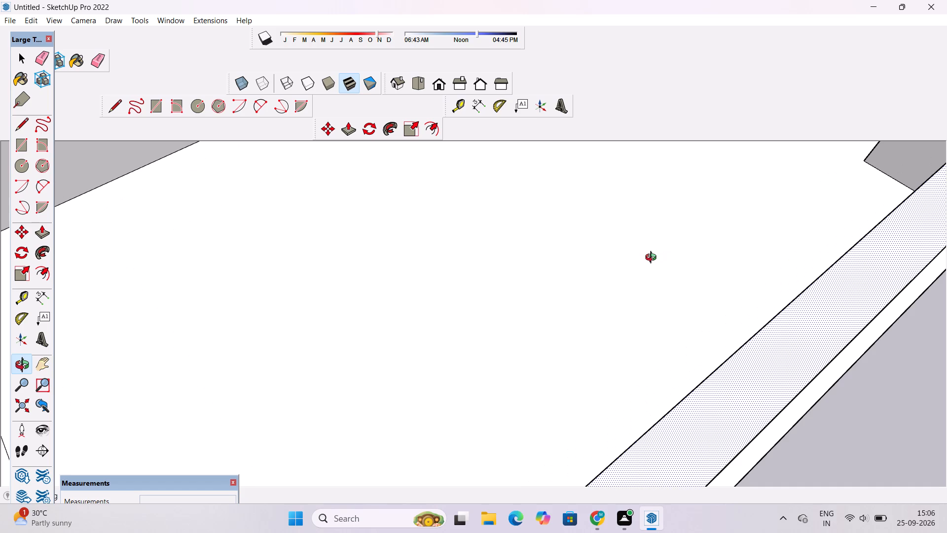
left_click_drag(650, 249, 596, 283, "shift")
scroll(742, 213, "up", 2)
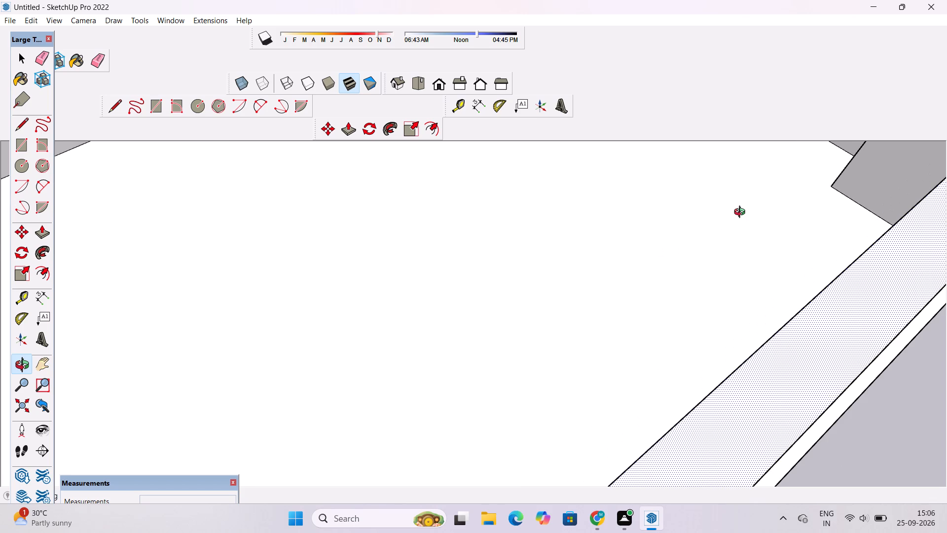
key("l")
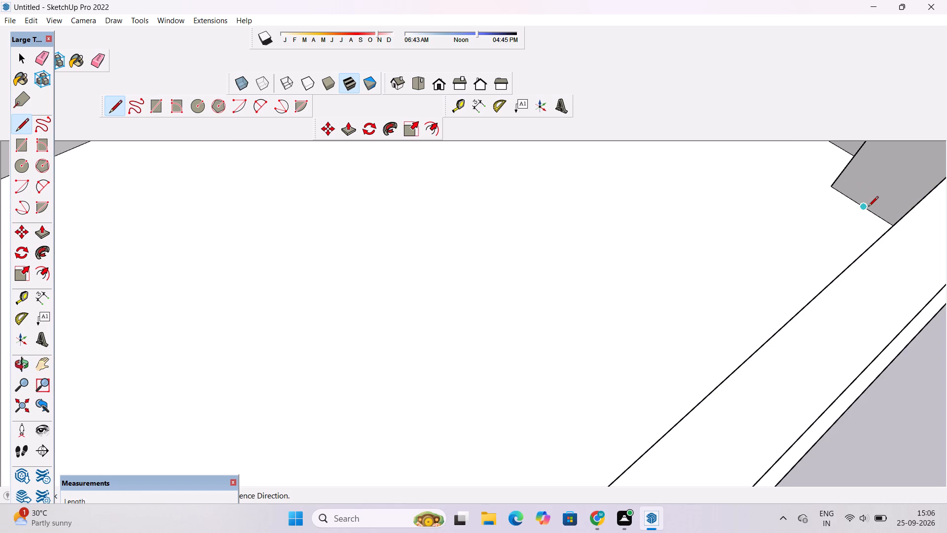
left_click(860, 207)
left_click(845, 219)
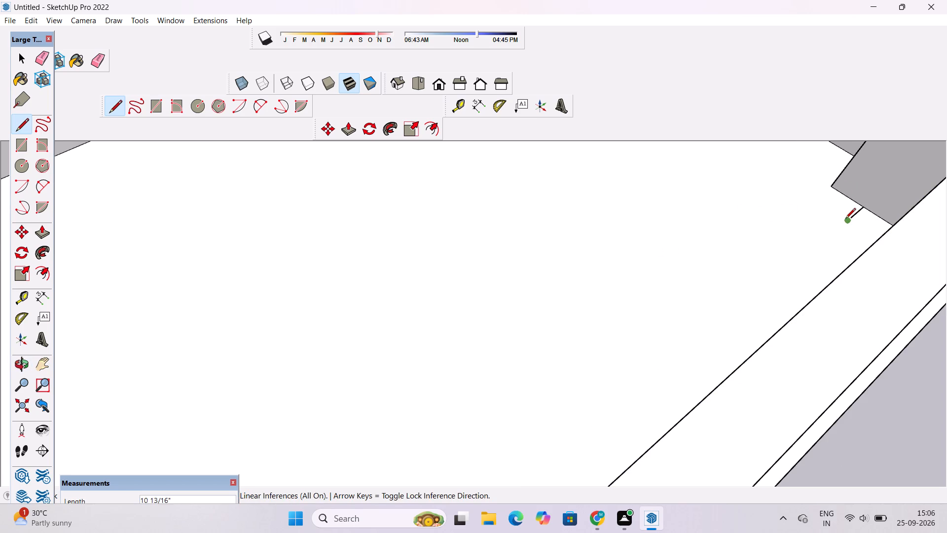
key("space")
Push/Pull the inner face of the top storey's front parapet 1' 1 1/2" inward to the column's midpoint.
key("o")
scroll(823, 230, "down", 2)
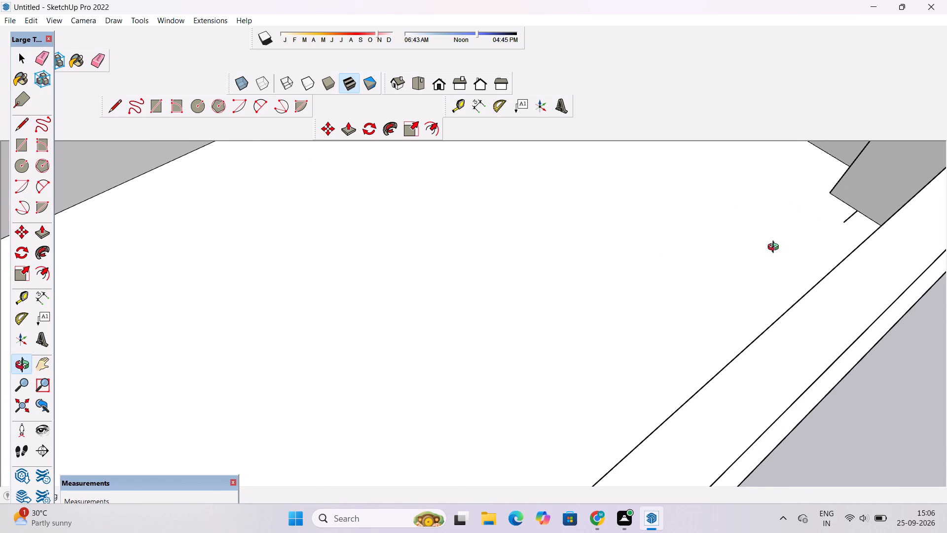
left_click_drag(775, 248, 830, 247)
left_click_drag(830, 247, 827, 266, "shift")
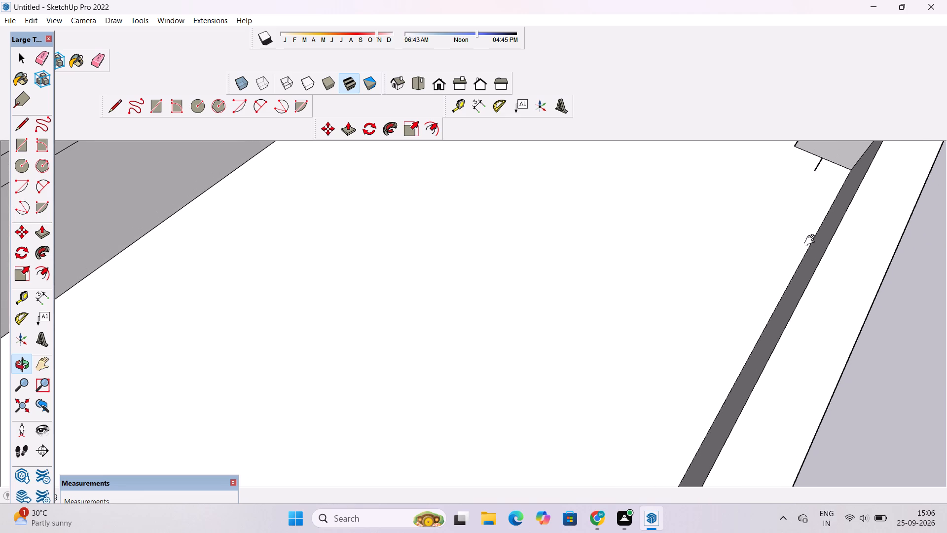
left_click_drag(812, 240, 798, 275, "shift")
key("p")
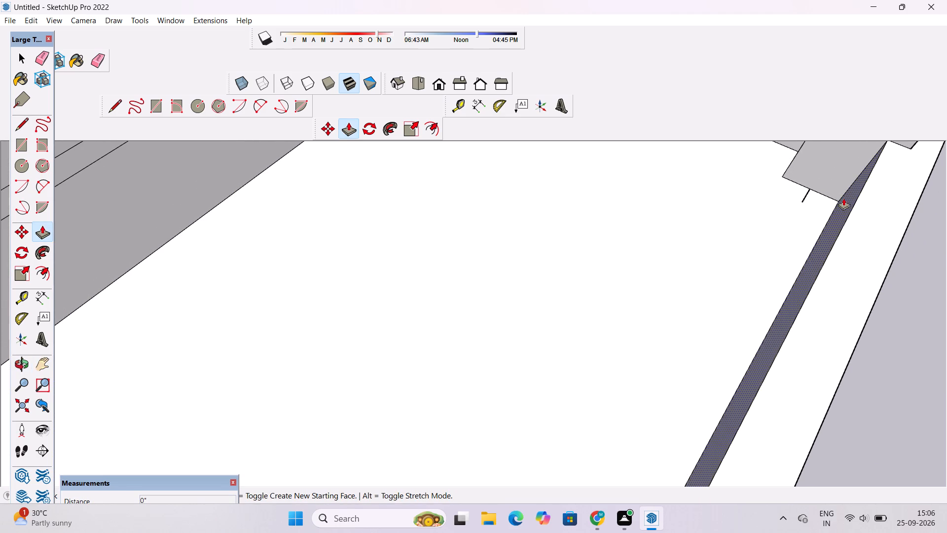
left_click(854, 182)
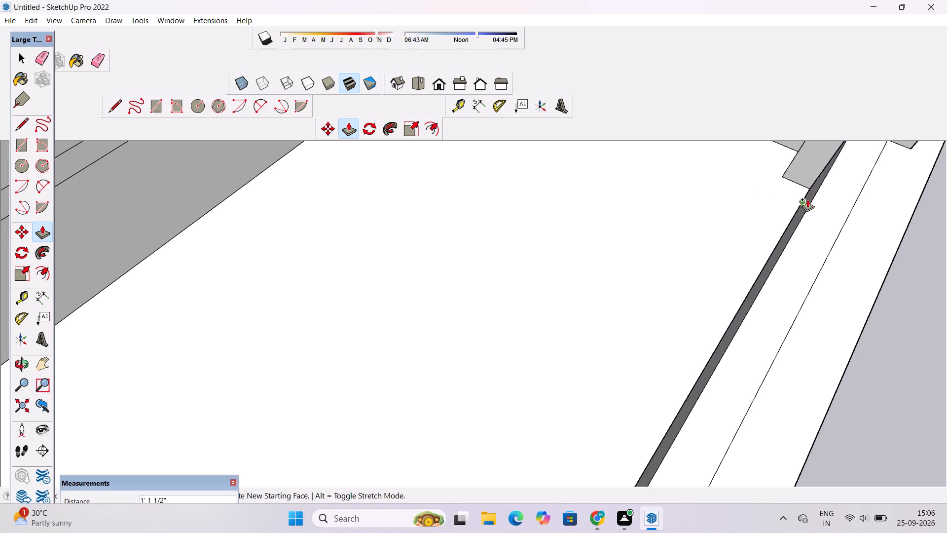
left_click(808, 187)
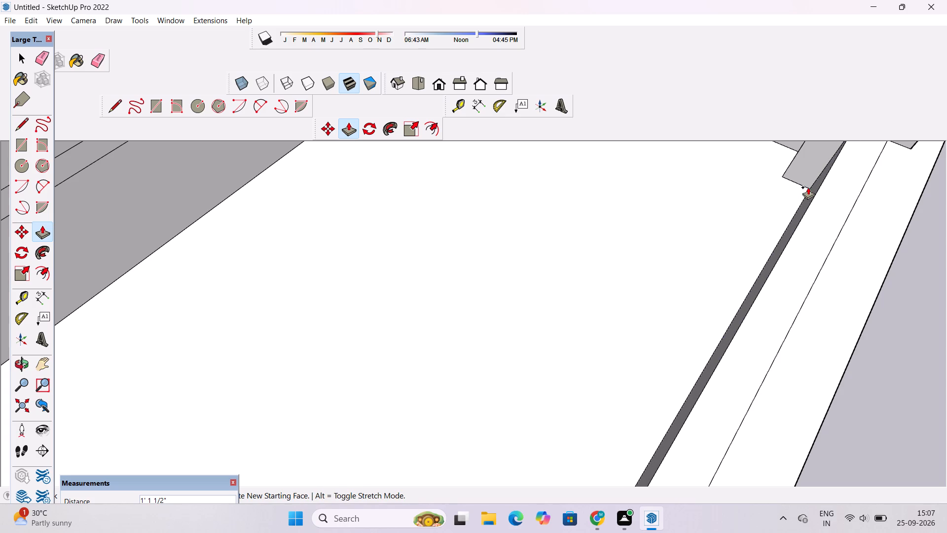
Check the building in the standard Front view and examine the middle storey's balcony parapet, side wall and corner column up close.
scroll(808, 187, "down", 2)
scroll(808, 187, "up", 2)
scroll(808, 187, "down", 2)
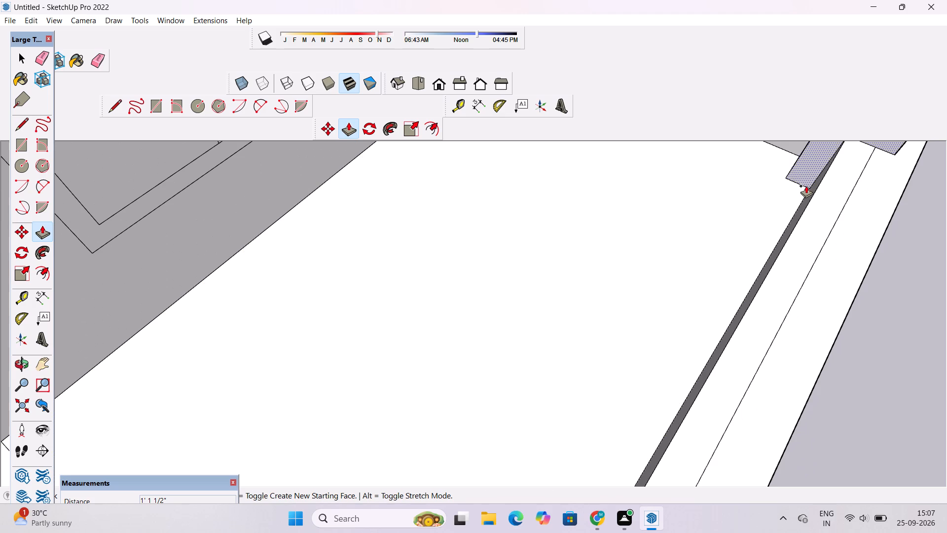
scroll(806, 186, "down", 5)
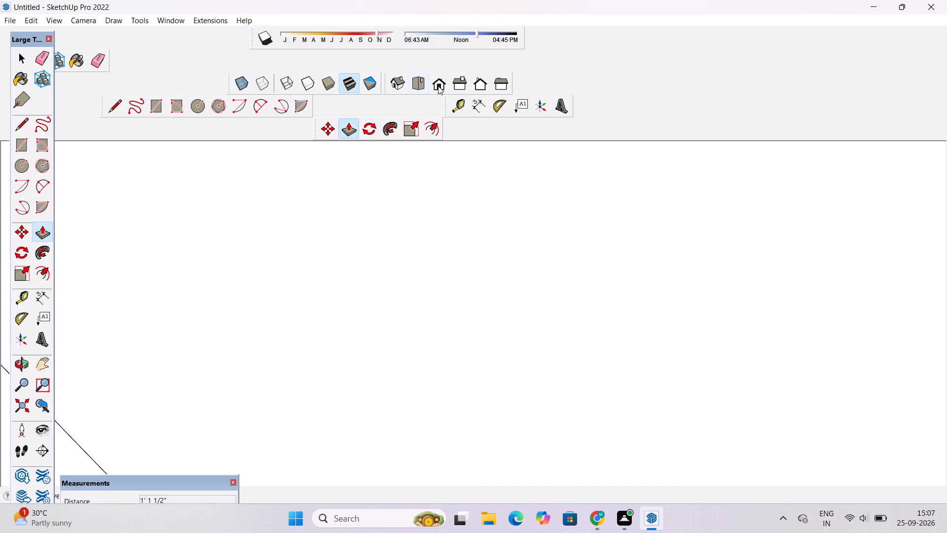
left_click(438, 86)
scroll(491, 240, "down", 7)
key("space")
type("o")
scroll(491, 246, "down", 4)
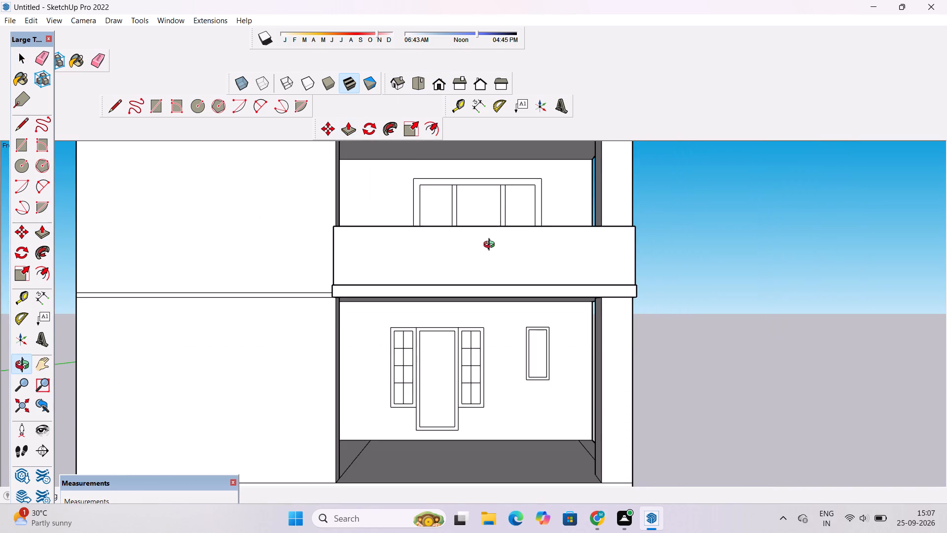
left_click_drag(494, 250, 529, 390)
scroll(541, 324, "up", 9)
left_click_drag(484, 310, 533, 364)
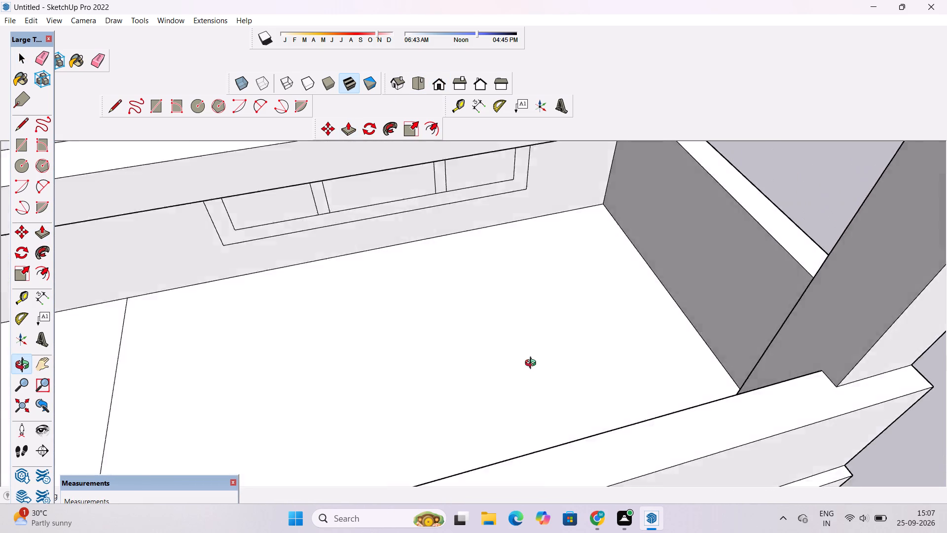
left_click_drag(533, 364, 543, 311)
scroll(518, 266, "down", 5)
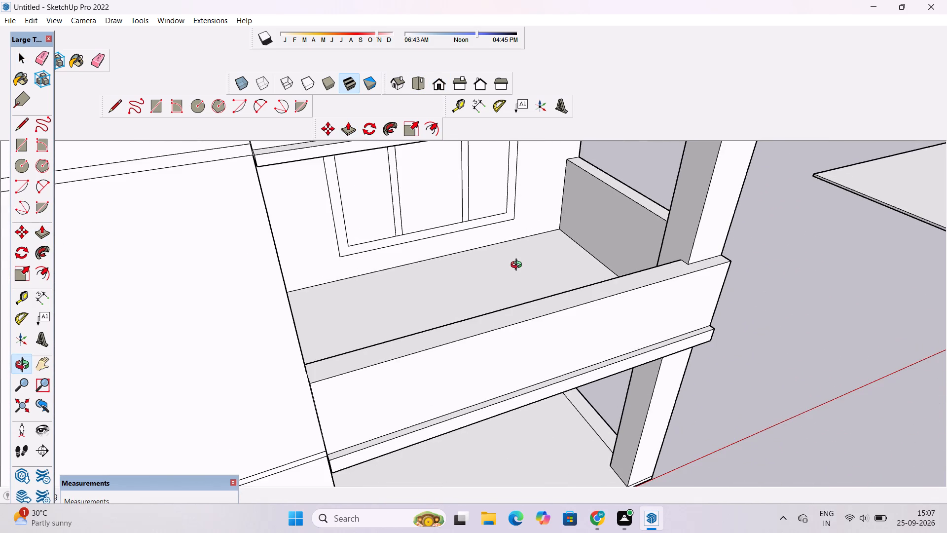
left_click_drag(620, 310, 536, 311)
left_click_drag(534, 311, 565, 297, "shift")
scroll(565, 297, "down", 3)
left_click_drag(565, 306, 567, 286)
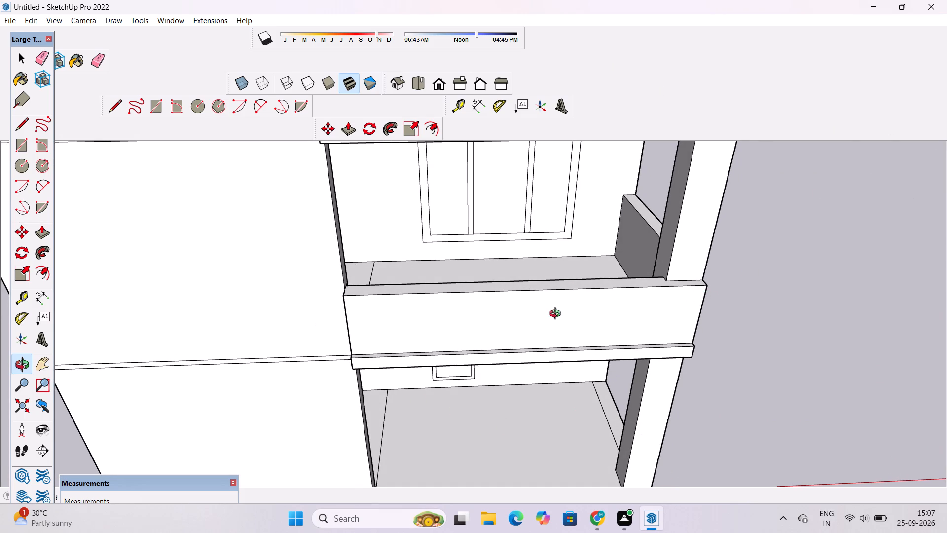
Inspect the whole front facade across all three storeys, including the thickened top parapet and the roof outlines.
scroll(565, 294, "down", 5)
left_click_drag(573, 315, 561, 295)
left_click_drag(538, 306, 612, 329, "shift")
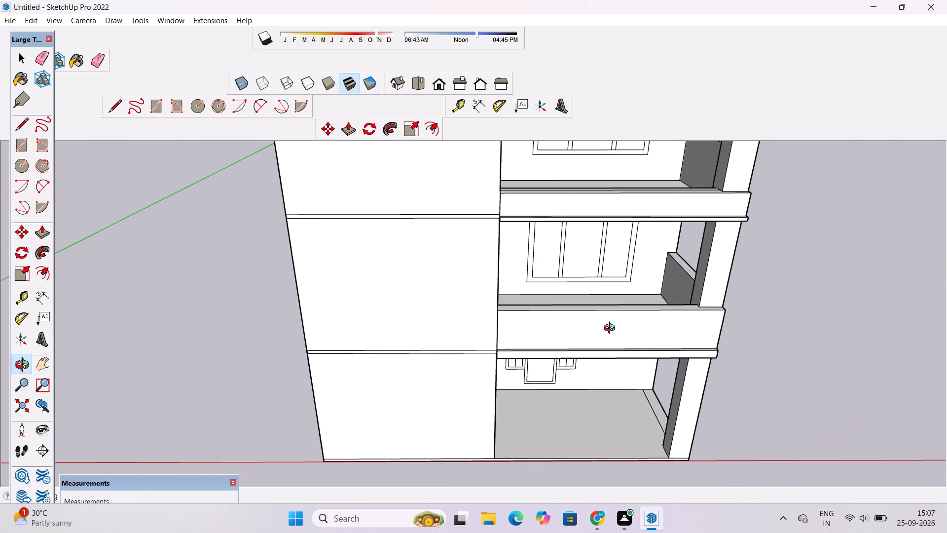
left_click_drag(638, 349, 603, 284)
left_click(602, 282)
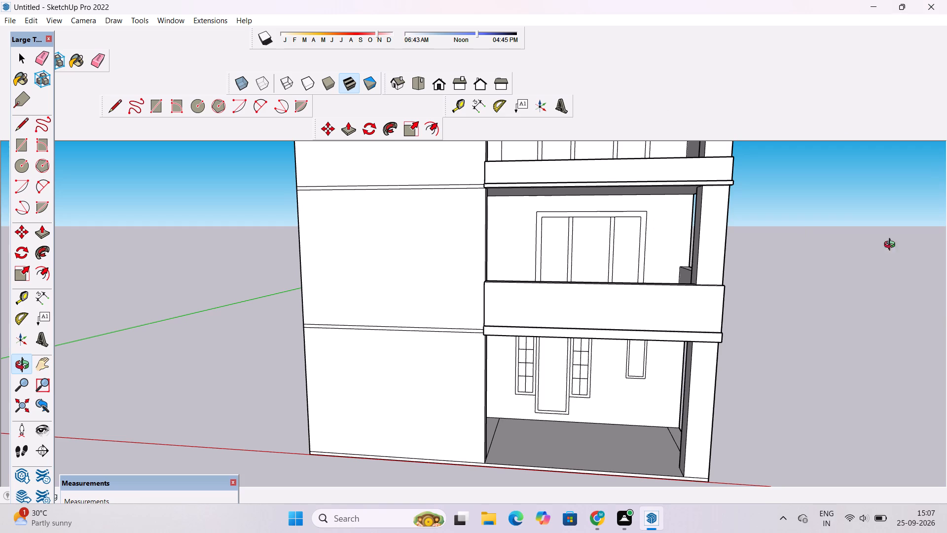
scroll(552, 343, "down", 5)
left_click_drag(511, 358, 567, 408)
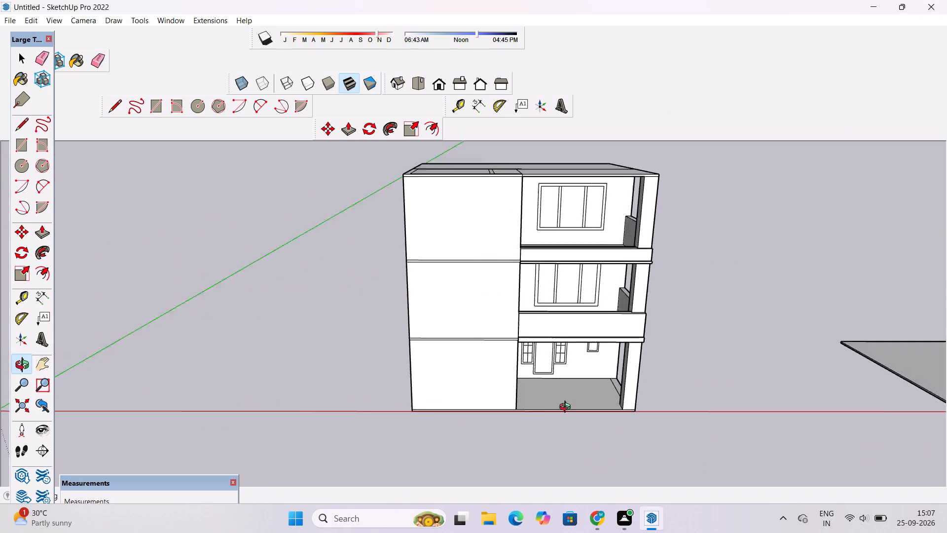
left_click_drag(567, 408, 580, 416)
scroll(604, 312, "up", 8)
left_click_drag(611, 294, 561, 380, "shift")
scroll(557, 356, "down", 6)
left_click_drag(566, 316, 571, 384)
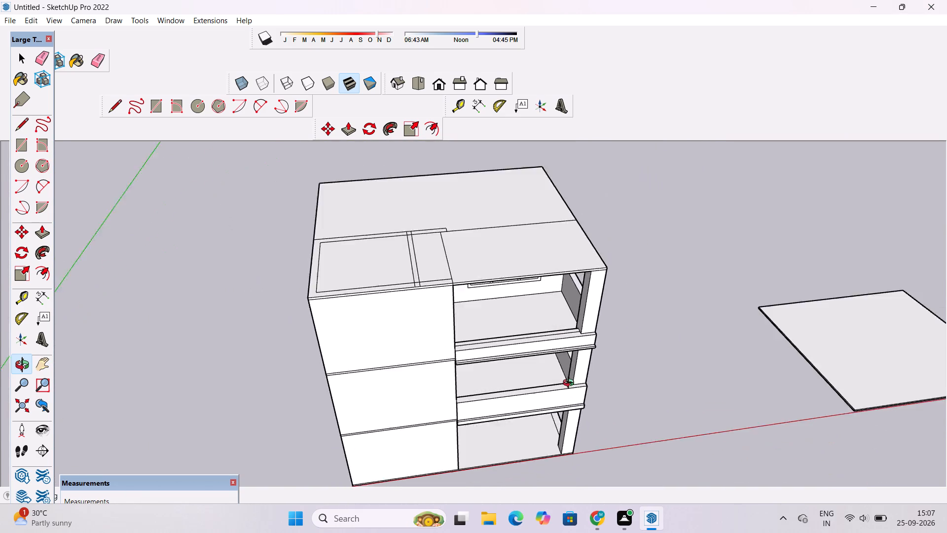
Erase the leftover lengthwise edge on the top face of the top storey's front parapet.
left_click_drag(571, 384, 572, 394)
scroll(564, 356, "up", 5)
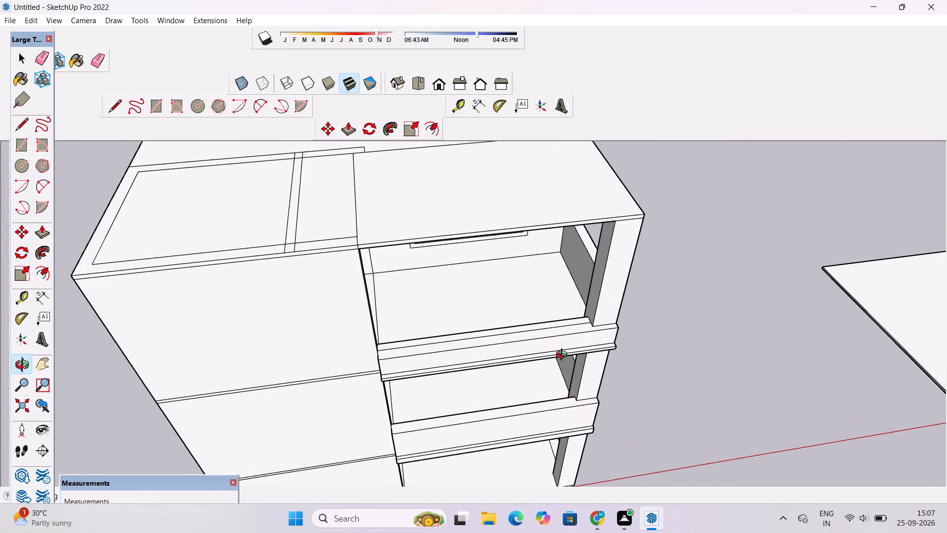
scroll(564, 356, "up", 2)
scroll(564, 356, "down", 1)
left_click_drag(532, 377, 556, 379)
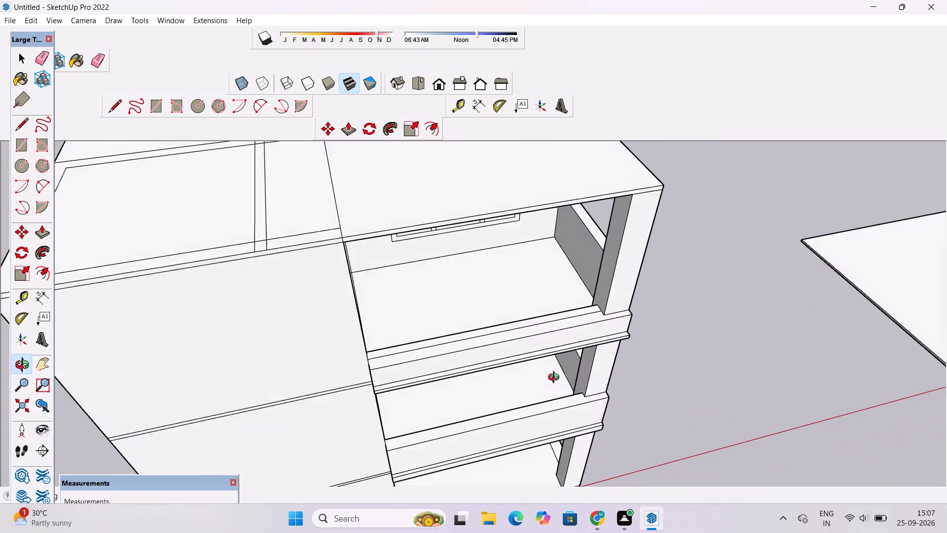
left_click_drag(556, 379, 579, 370)
scroll(576, 353, "up", 2)
left_click_drag(568, 347, 562, 355, "shift")
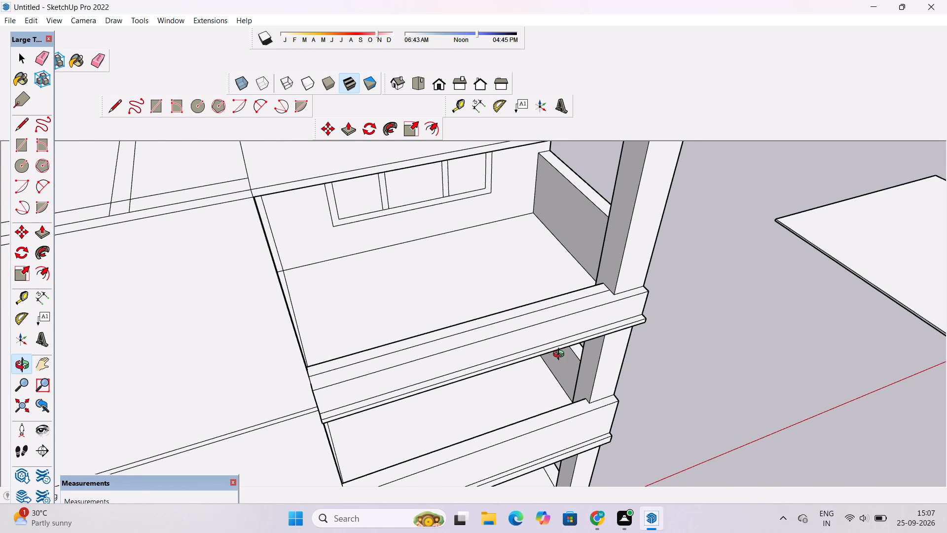
scroll(561, 355, "up", 1)
scroll(561, 355, "down", 1)
left_click_drag(582, 359, 478, 377)
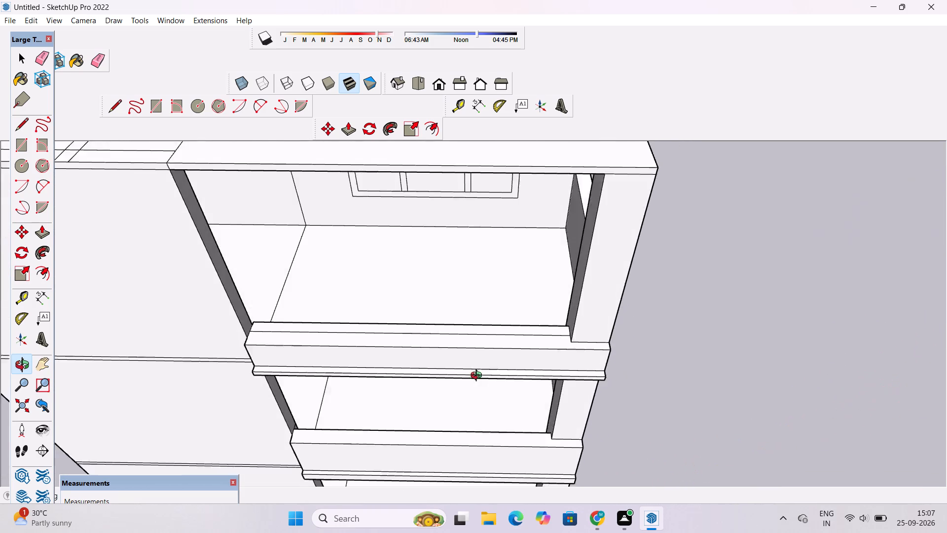
left_click_drag(478, 377, 470, 379)
left_click_drag(375, 358, 428, 372, "shift")
scroll(428, 372, "up", 2)
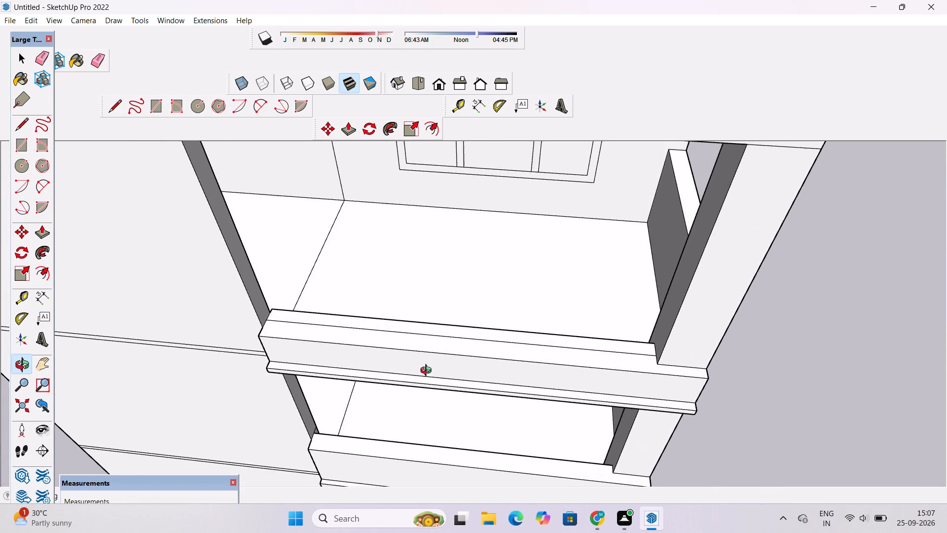
scroll(428, 372, "down", 1)
scroll(428, 372, "up", 2)
scroll(428, 372, "down", 1)
key("e")
left_click(456, 337)
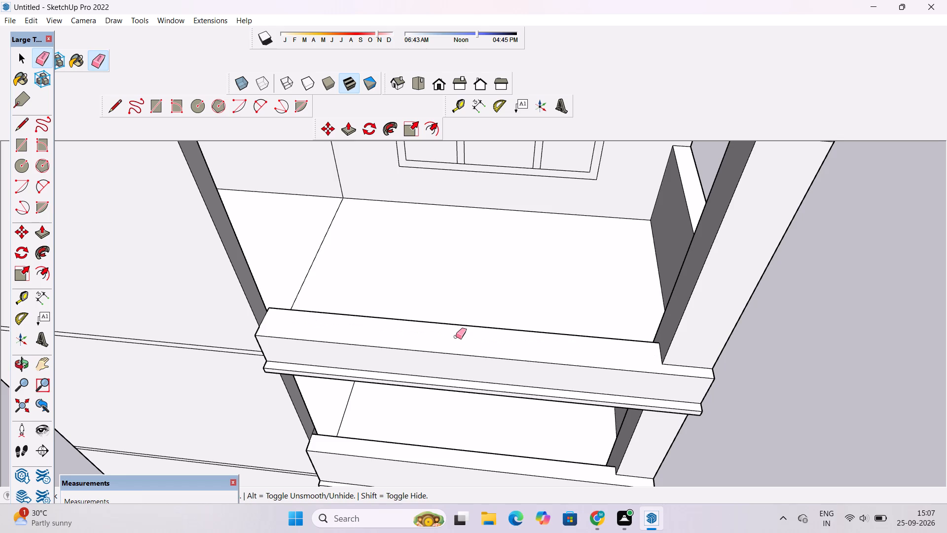
Examine the top storey's front parapet, its corner column and the balcony opening below from several angles.
scroll(456, 337, "down", 4)
scroll(456, 337, "up", 3)
key("o")
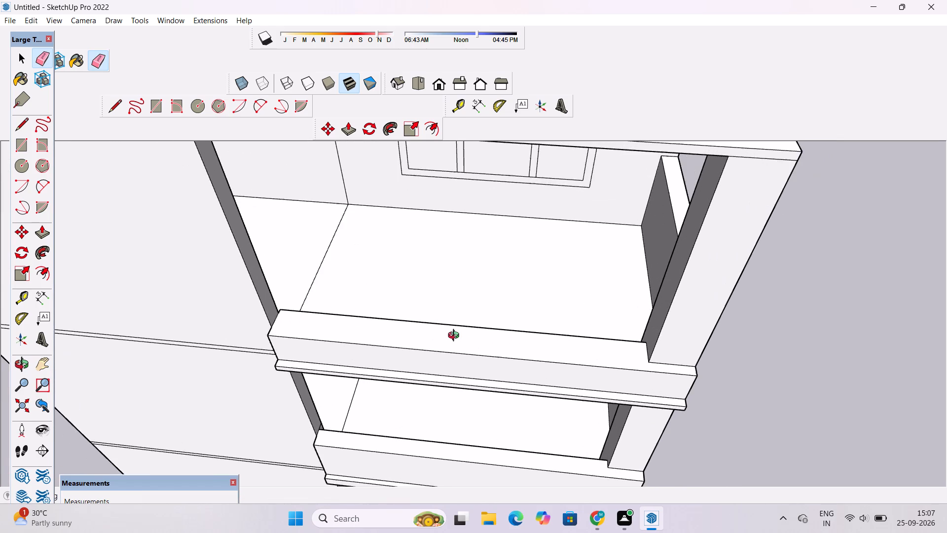
scroll(456, 337, "down", 2)
left_click_drag(468, 368, 483, 328)
scroll(481, 331, "up", 1)
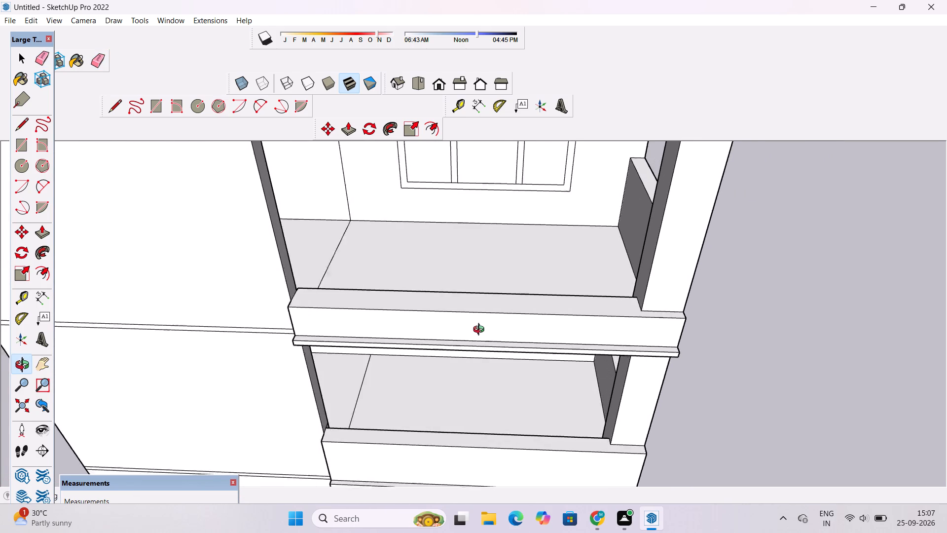
scroll(481, 331, "up", 2)
left_click_drag(474, 338, 477, 347, "shift")
left_click_drag(478, 348, 488, 364)
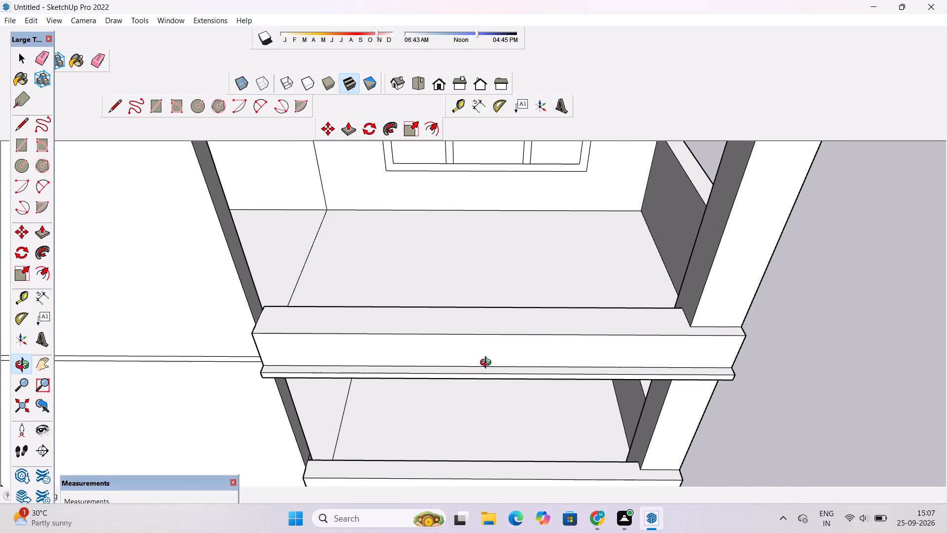
left_click(483, 366)
left_click_drag(474, 369, 481, 375, "shift")
left_click(481, 375, "shift")
left_click_drag(482, 381, 504, 370)
left_click(504, 370)
left_click_drag(504, 370, 466, 378)
scroll(458, 376, "down", 4)
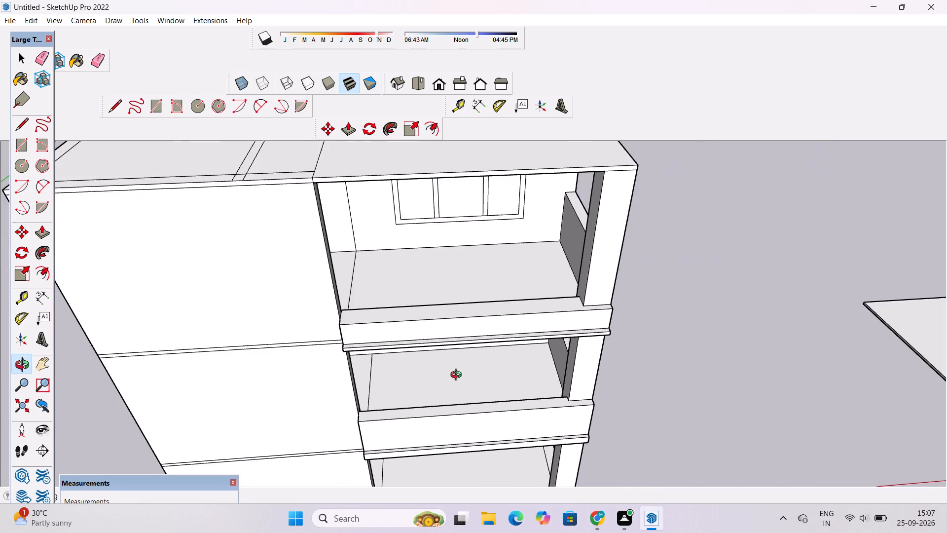
Draw a 5.5' vertical line up the wall-side column's inner face from the midpoint of its edge on the top parapet.
left_click_drag(483, 350, 408, 372)
left_click_drag(395, 359, 456, 411, "shift")
left_click_drag(456, 411, 447, 413)
left_click_drag(446, 413, 428, 413)
scroll(404, 390, "up", 3)
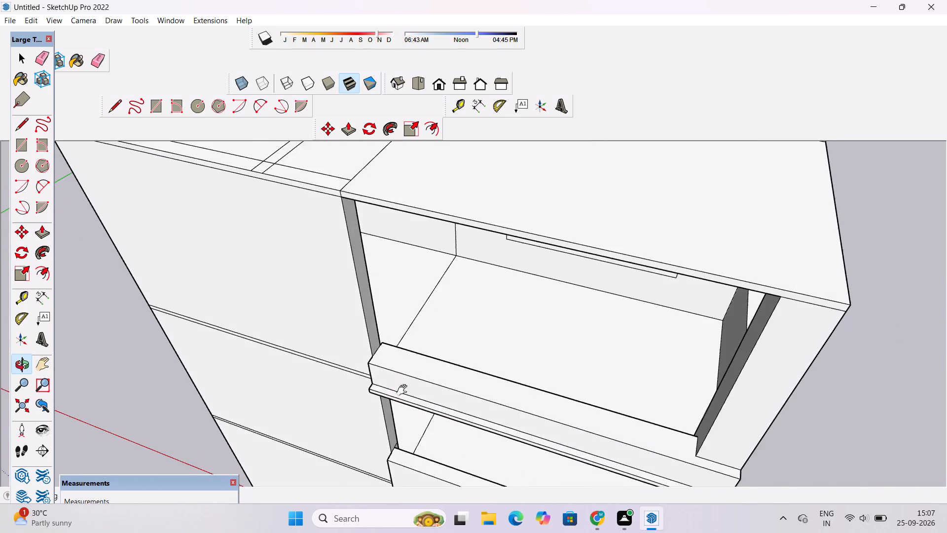
left_click_drag(404, 390, 470, 412, "shift")
left_click_drag(470, 412, 380, 399)
left_click(377, 399)
key("l")
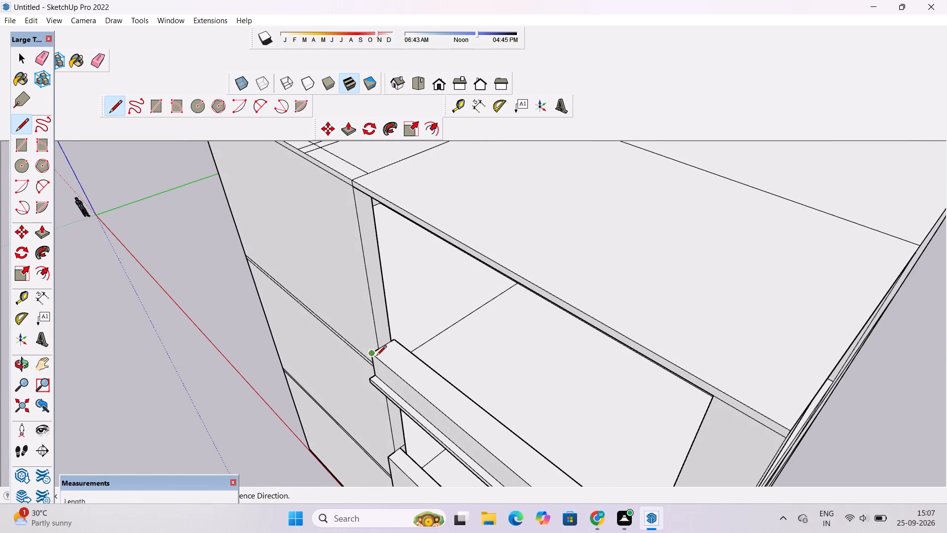
scroll(376, 356, "up", 9)
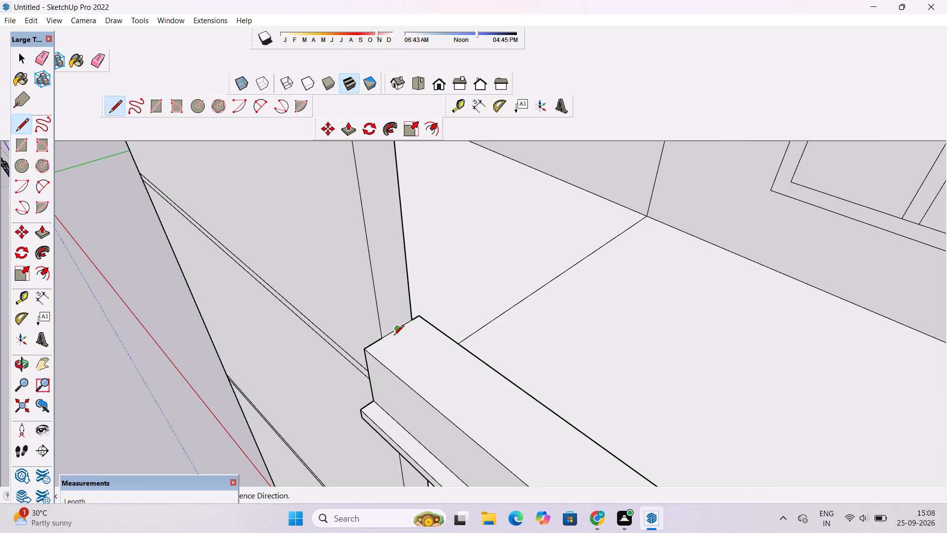
scroll(398, 330, "up", 2)
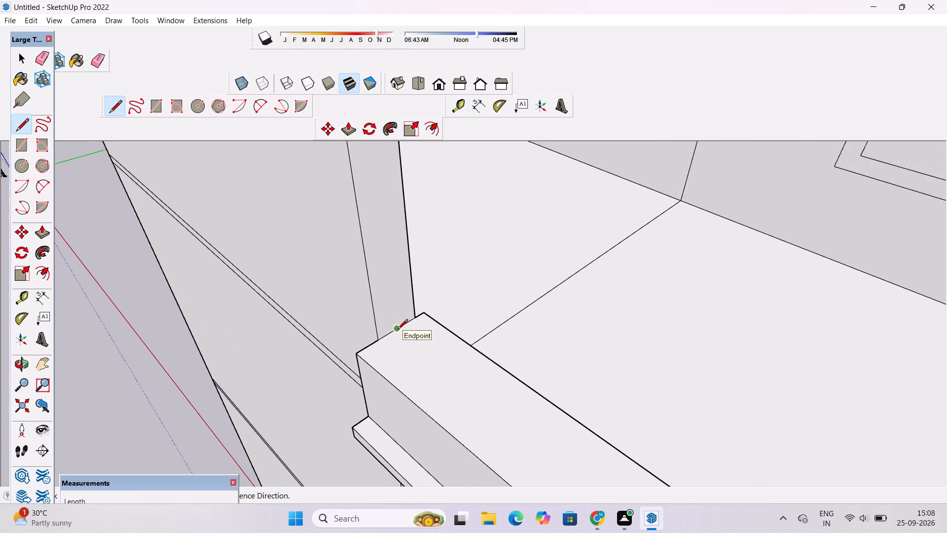
scroll(398, 330, "up", 6)
left_click(398, 330)
scroll(396, 285, "down", 9)
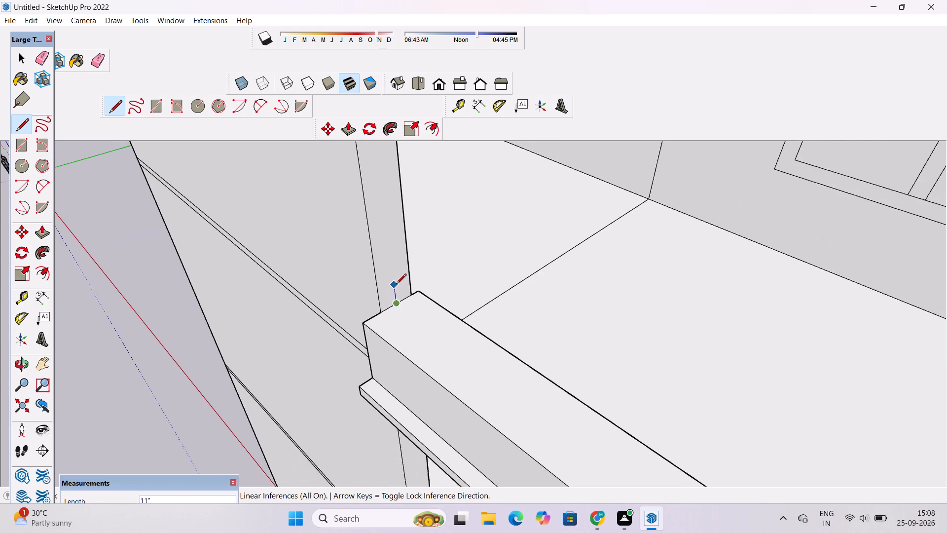
scroll(396, 285, "down", 8)
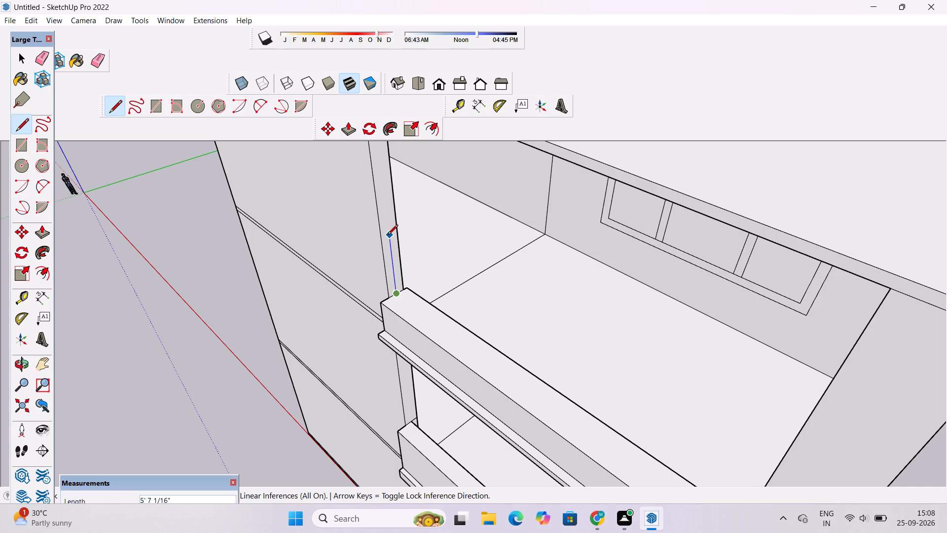
type("5.5'")
key("Return")
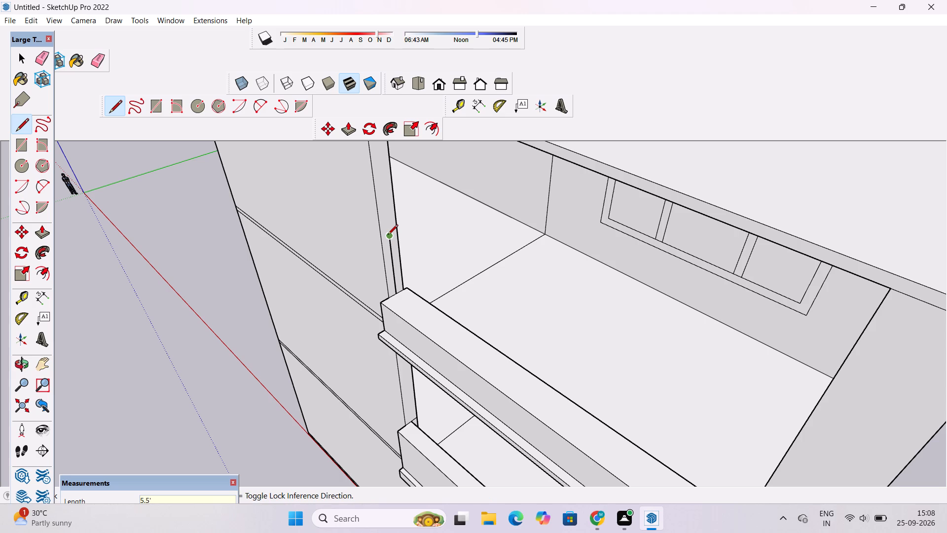
Draw a horizontal line about 28' 7 7/8" long from the vertical line's upper end across the balcony opening to the corner column.
scroll(380, 228, "down", 2)
key("o")
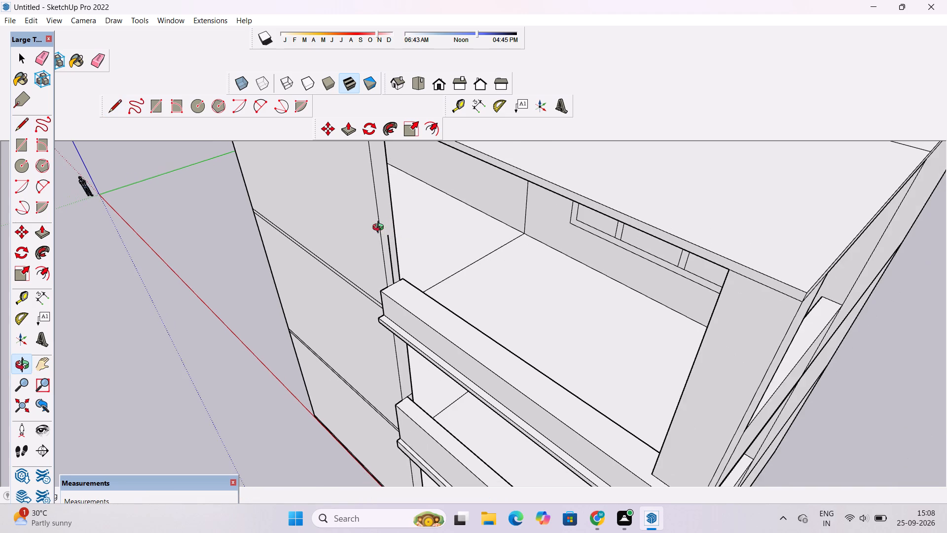
left_click_drag(379, 236, 476, 204)
left_click_drag(476, 204, 416, 220)
left_click_drag(435, 248, 483, 249)
left_click(483, 249)
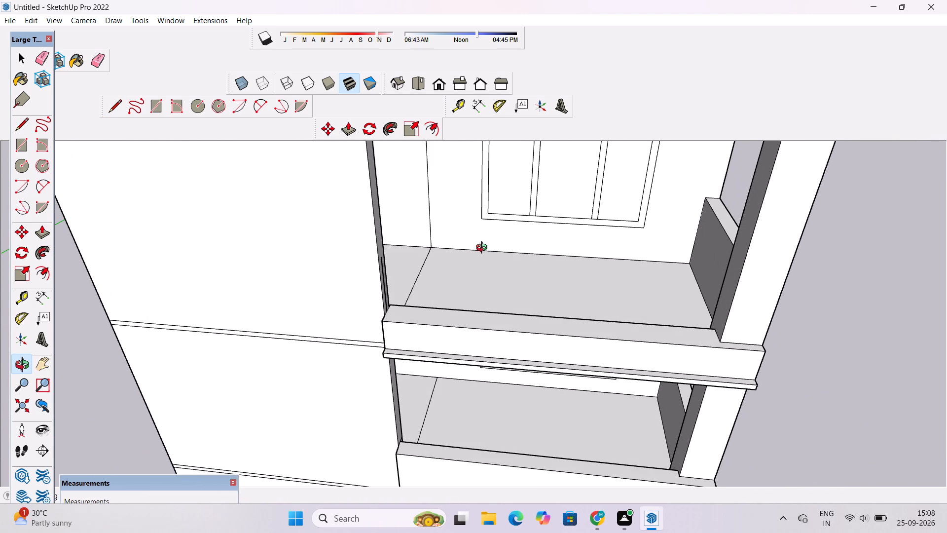
key("l")
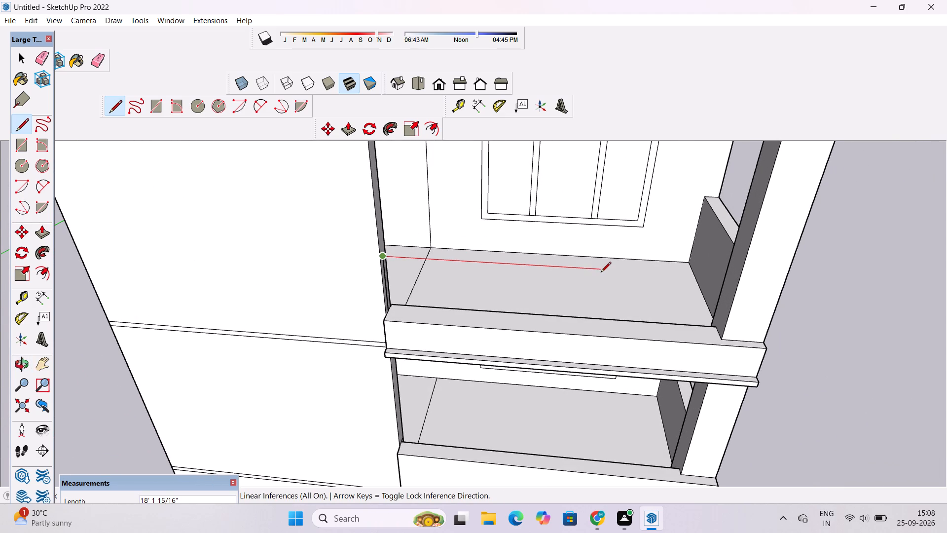
scroll(601, 273, "down", 2)
scroll(601, 276, "up", 1)
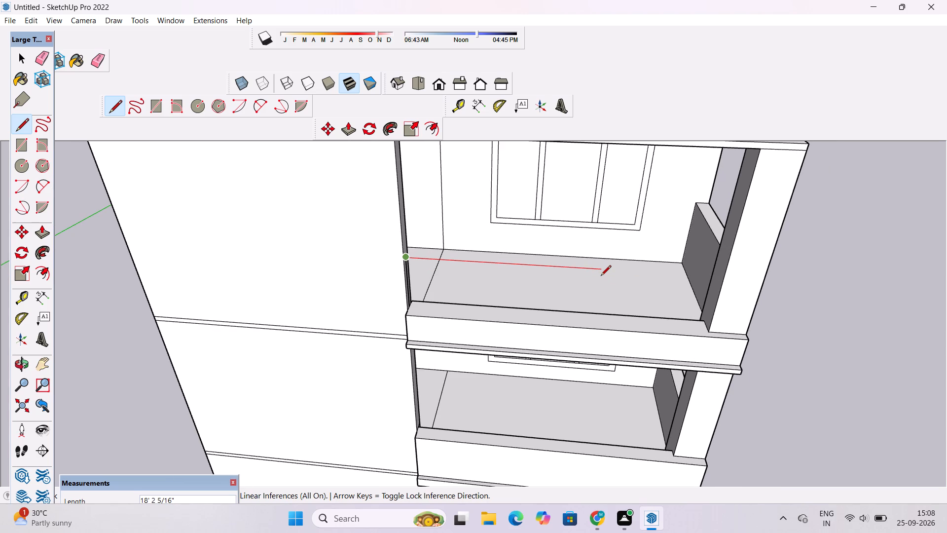
scroll(601, 276, "down", 1)
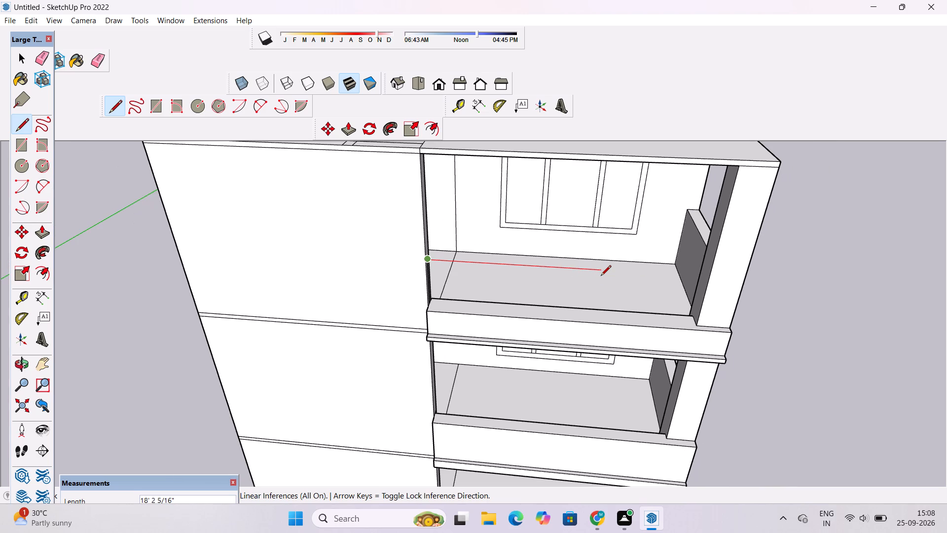
scroll(636, 280, "up", 5)
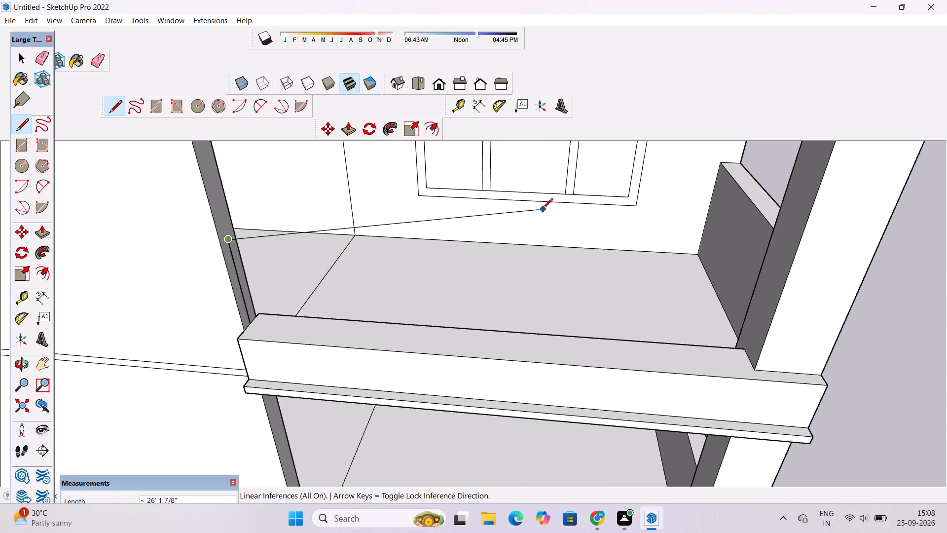
left_click(779, 270)
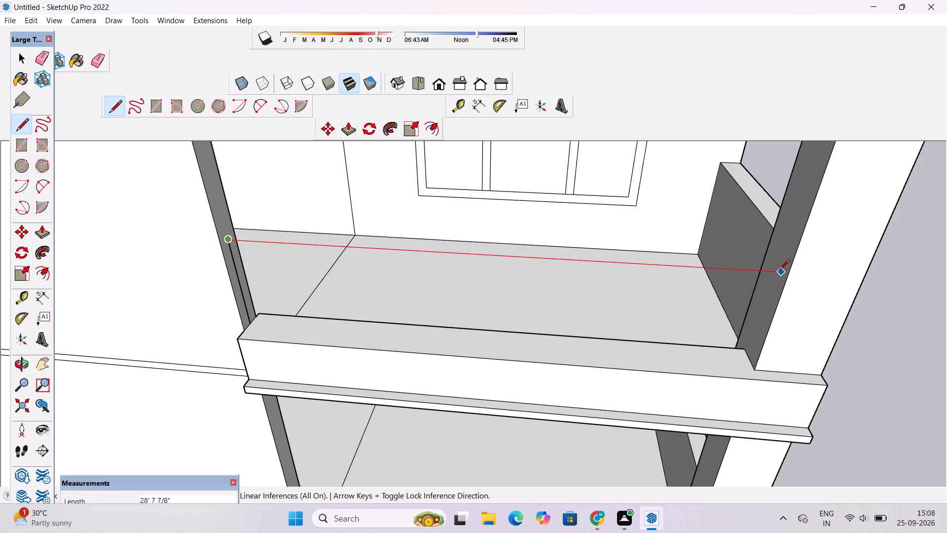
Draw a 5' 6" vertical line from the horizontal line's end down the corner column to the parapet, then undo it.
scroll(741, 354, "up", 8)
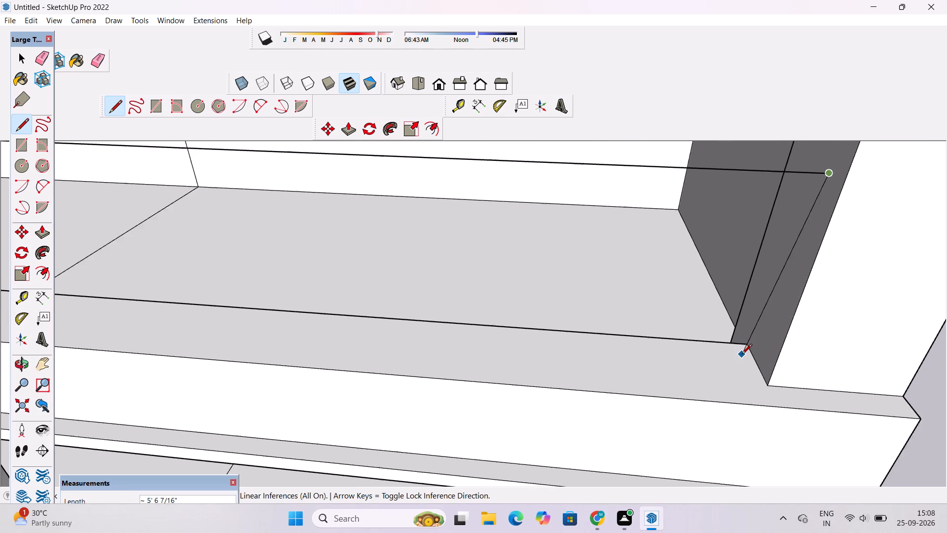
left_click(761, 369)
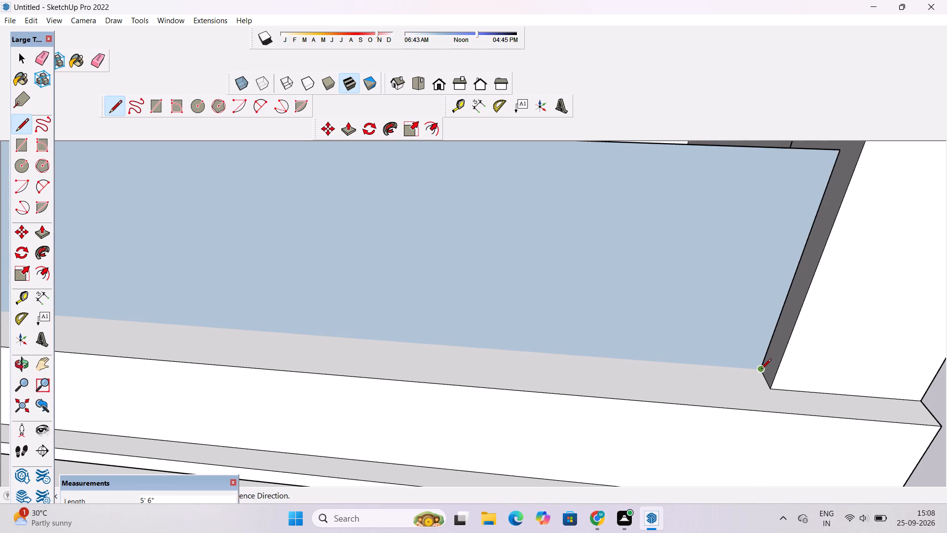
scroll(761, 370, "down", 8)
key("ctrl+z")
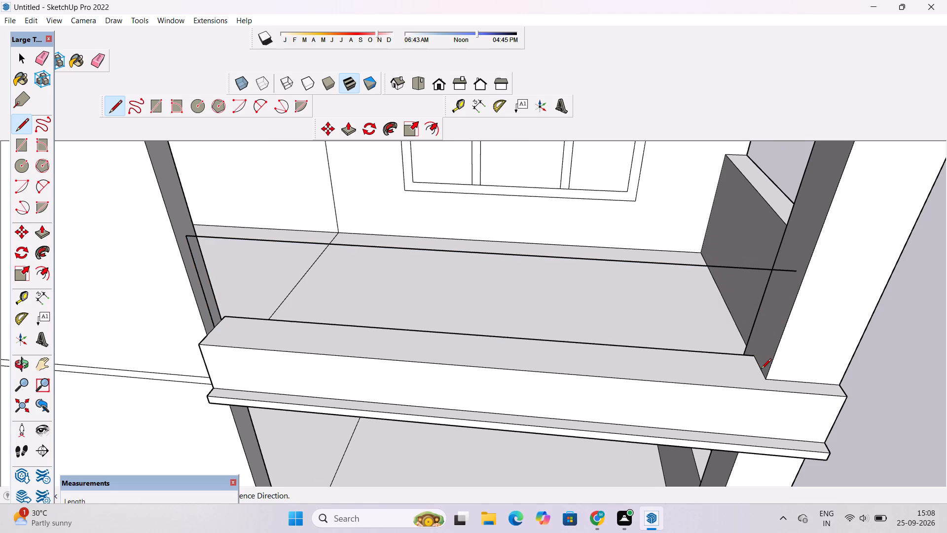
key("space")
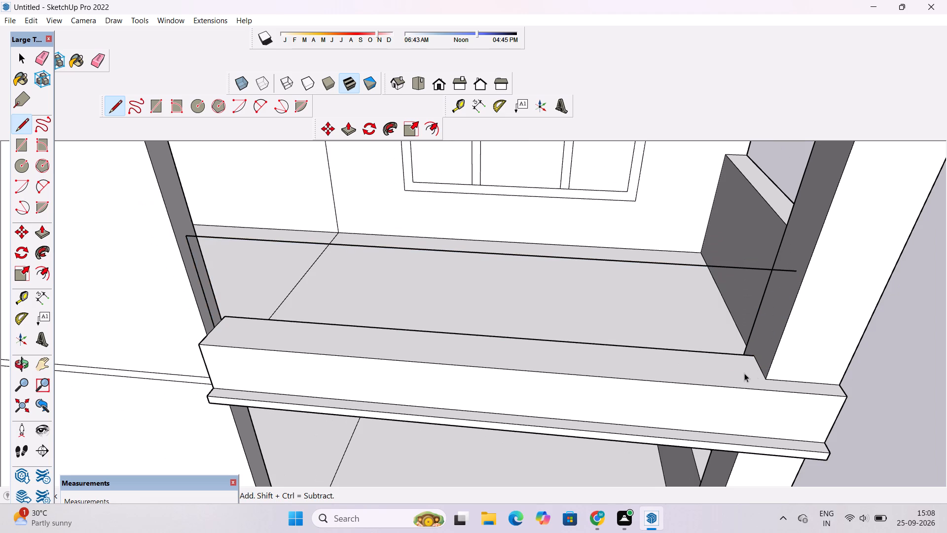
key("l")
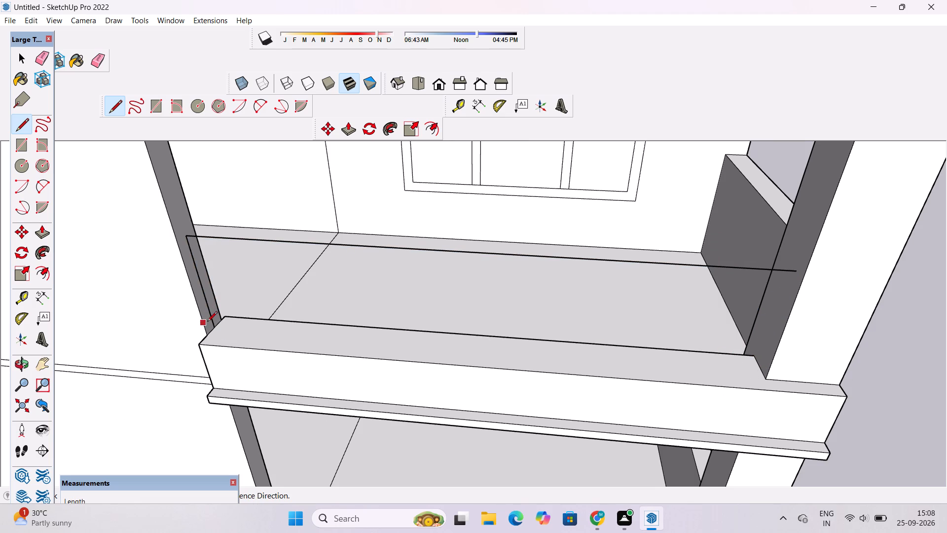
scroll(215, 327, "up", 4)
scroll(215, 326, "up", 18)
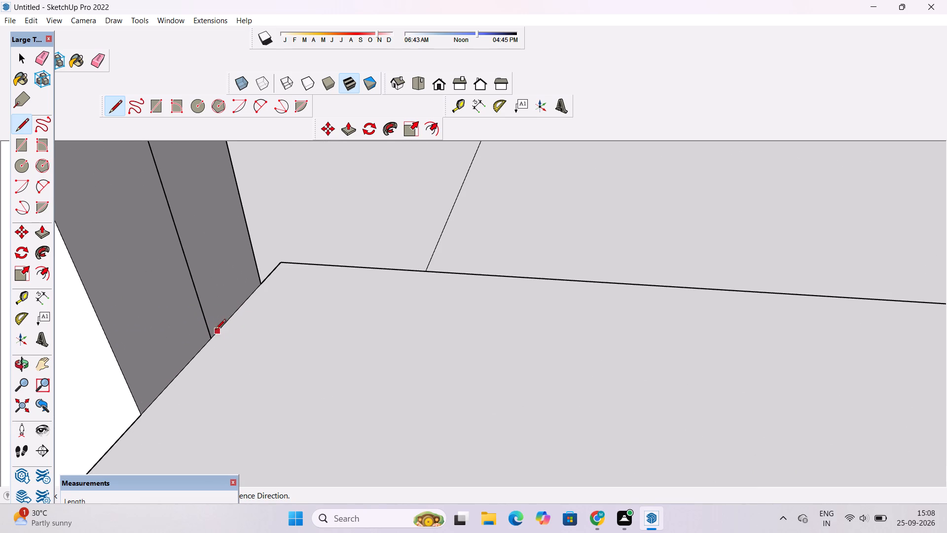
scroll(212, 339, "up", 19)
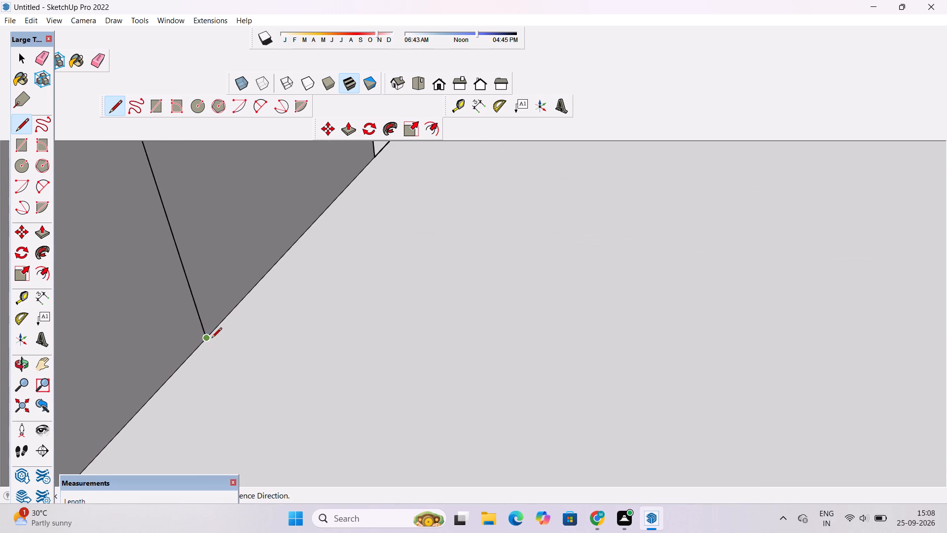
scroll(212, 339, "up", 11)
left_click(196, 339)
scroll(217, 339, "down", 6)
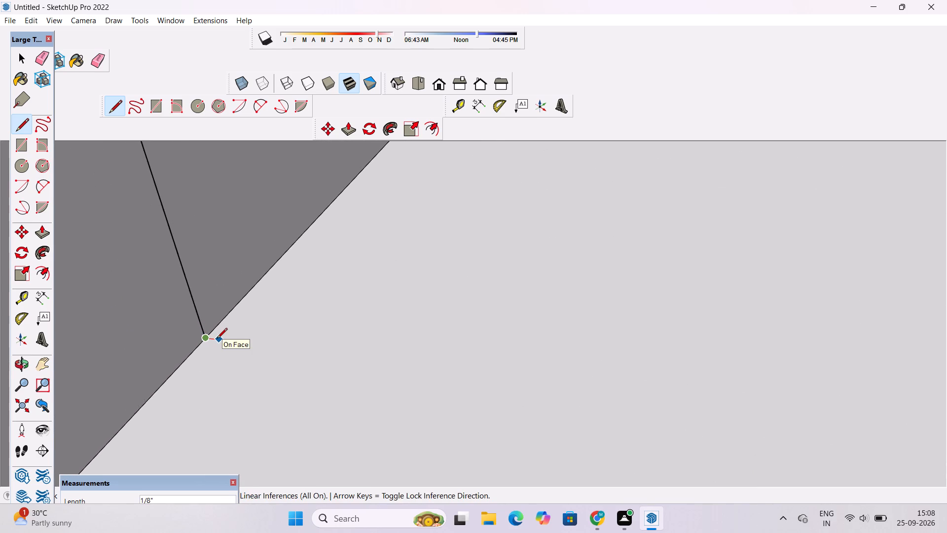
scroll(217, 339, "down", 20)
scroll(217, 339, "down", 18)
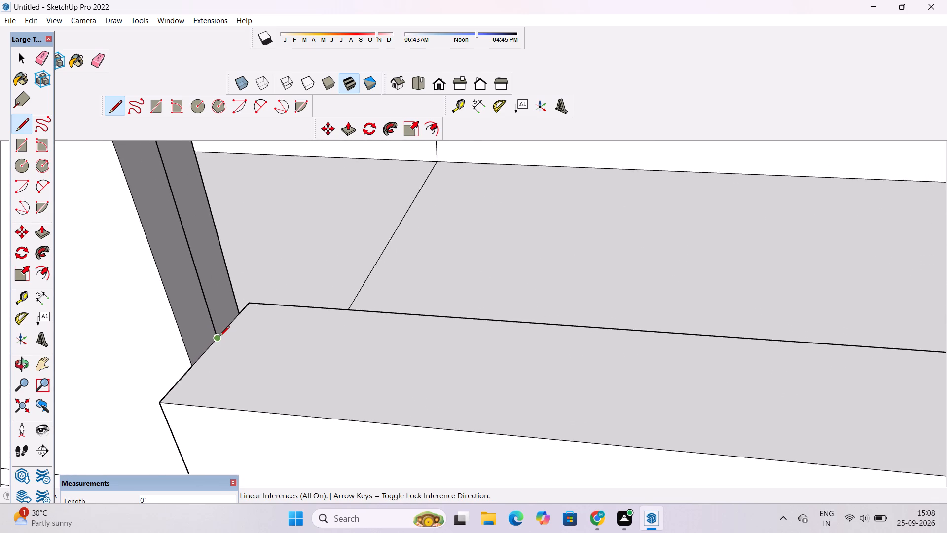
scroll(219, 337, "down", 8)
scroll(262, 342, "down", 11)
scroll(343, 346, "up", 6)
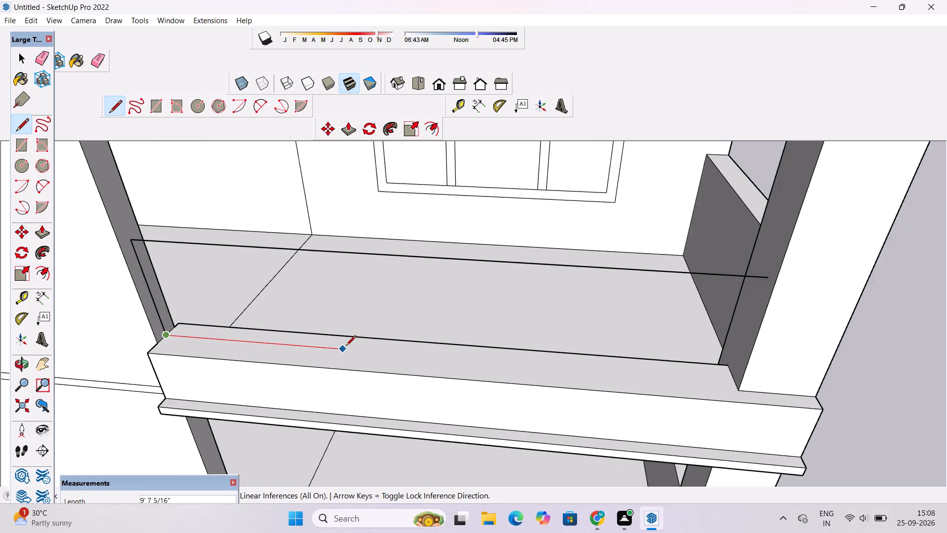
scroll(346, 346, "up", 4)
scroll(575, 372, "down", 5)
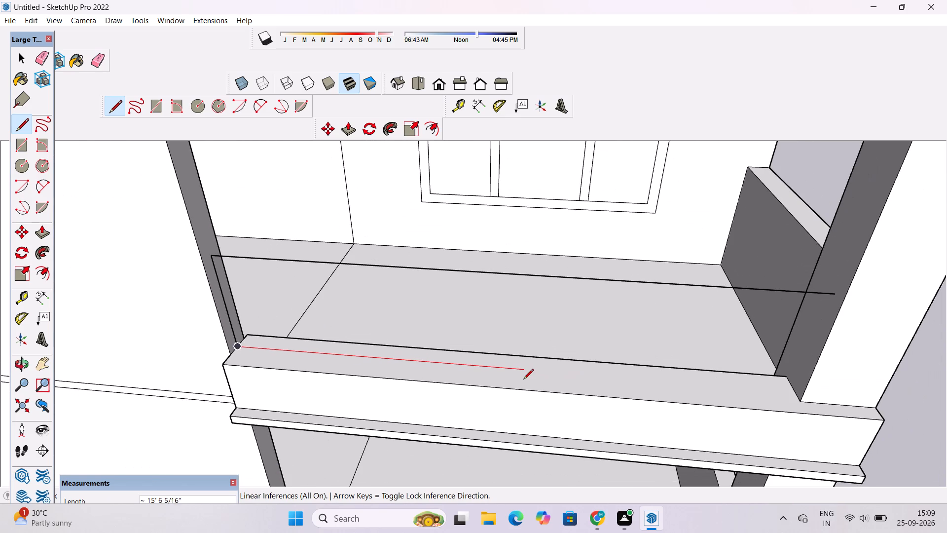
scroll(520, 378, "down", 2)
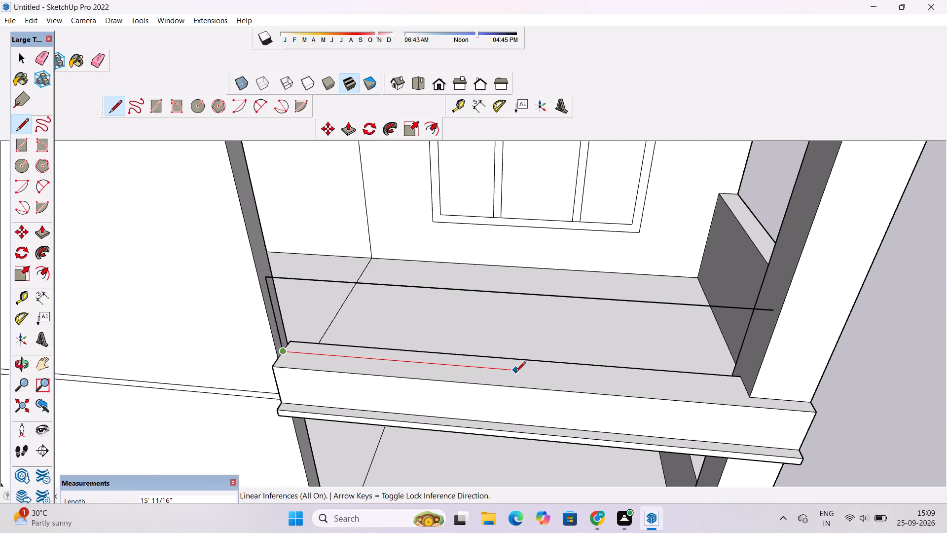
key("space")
Draw a 5' 6" vertical line from the horizontal line's end down the corner column to the parapet, and delete the face inside the outline.
type("l")
scroll(738, 330, "up", 4)
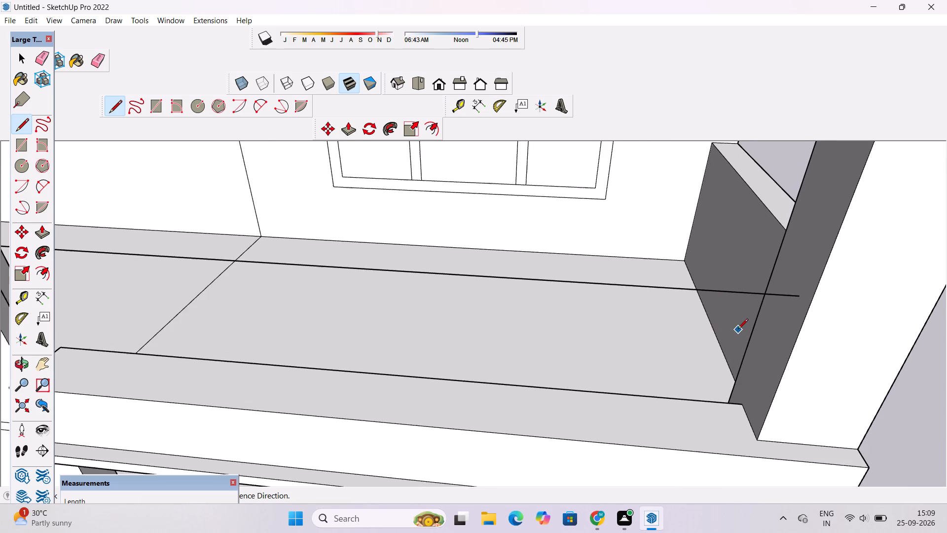
scroll(751, 320, "up", 1)
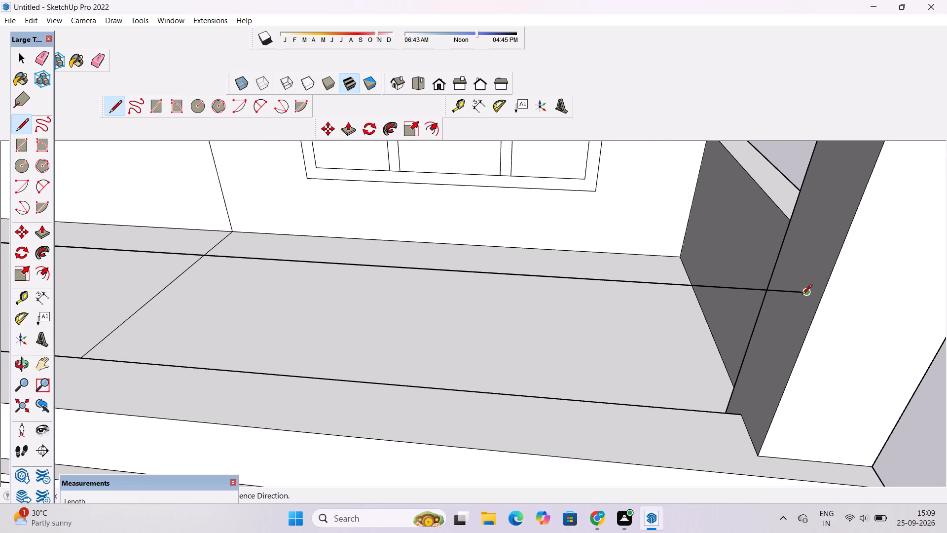
left_click(805, 293)
left_click(749, 439)
key("space")
left_click(613, 367)
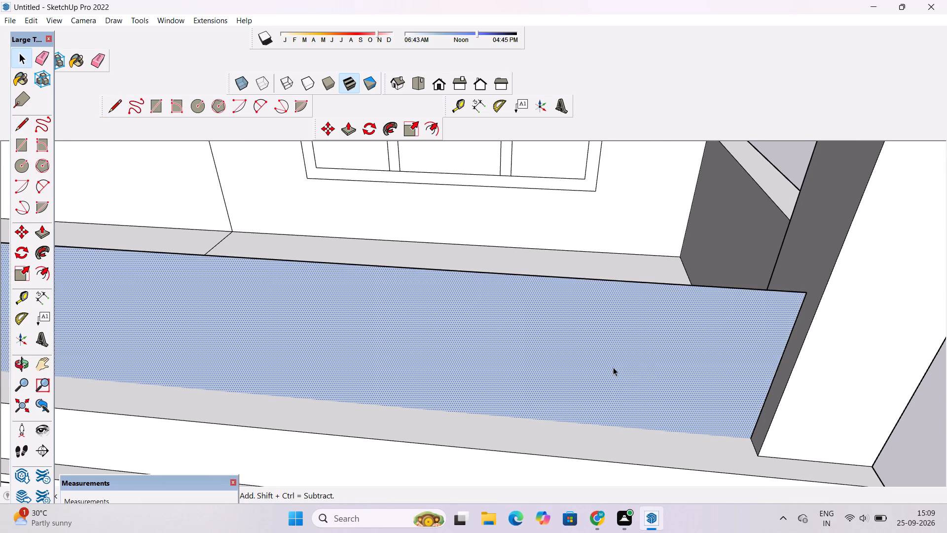
key("Delete")
scroll(614, 367, "down", 6)
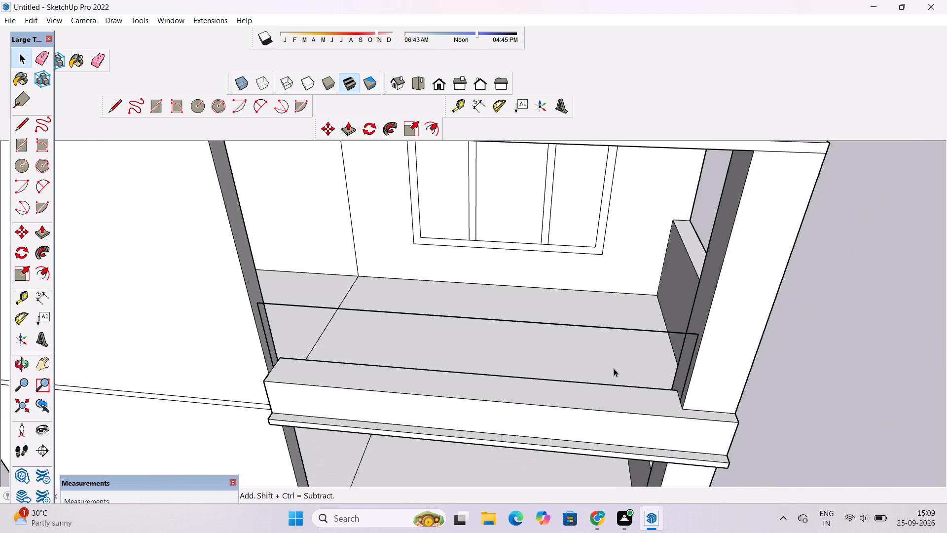
Draw a circle of 3" radius on the corner column, centred on the outline's upper corner, and delete the face filling the outline.
key("c")
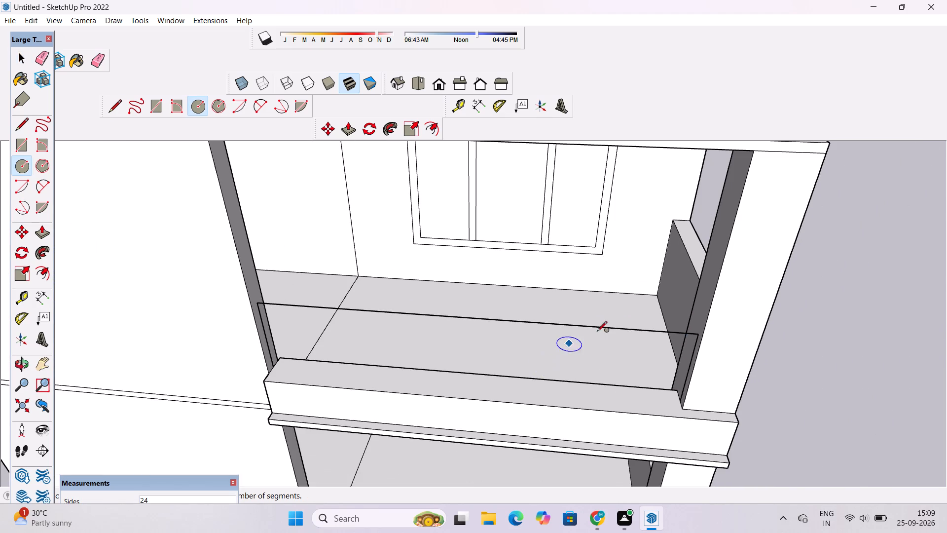
scroll(634, 337, "up", 7)
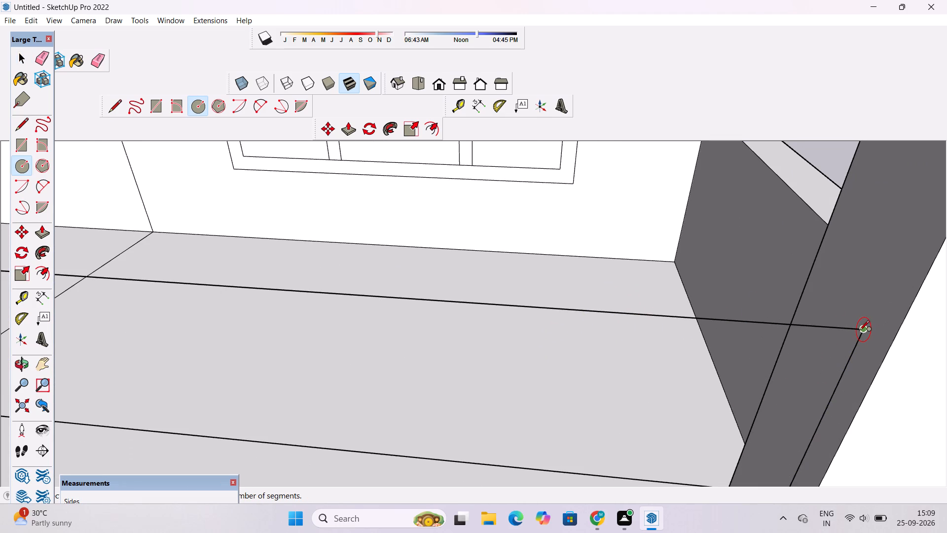
left_click(861, 329)
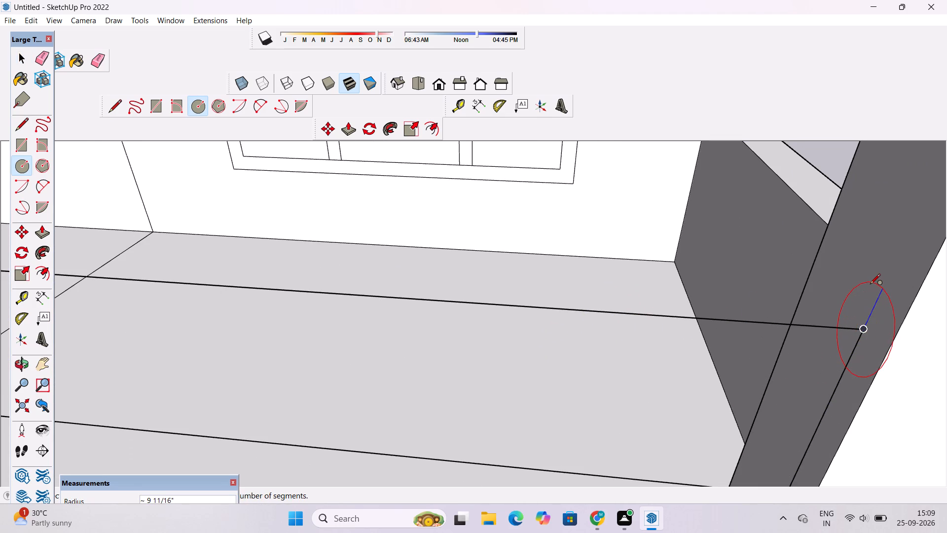
type("3\"")
key("Return")
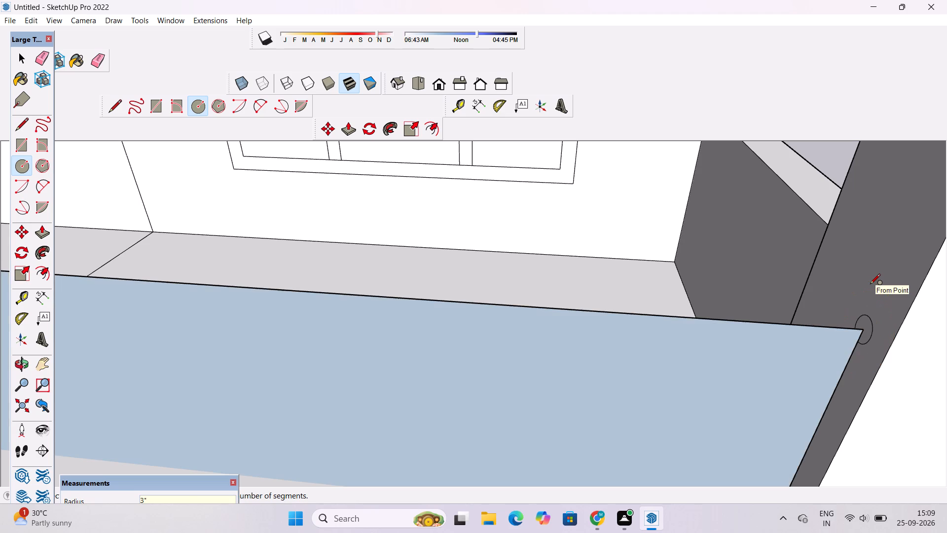
key("space")
scroll(685, 387, "down", 4)
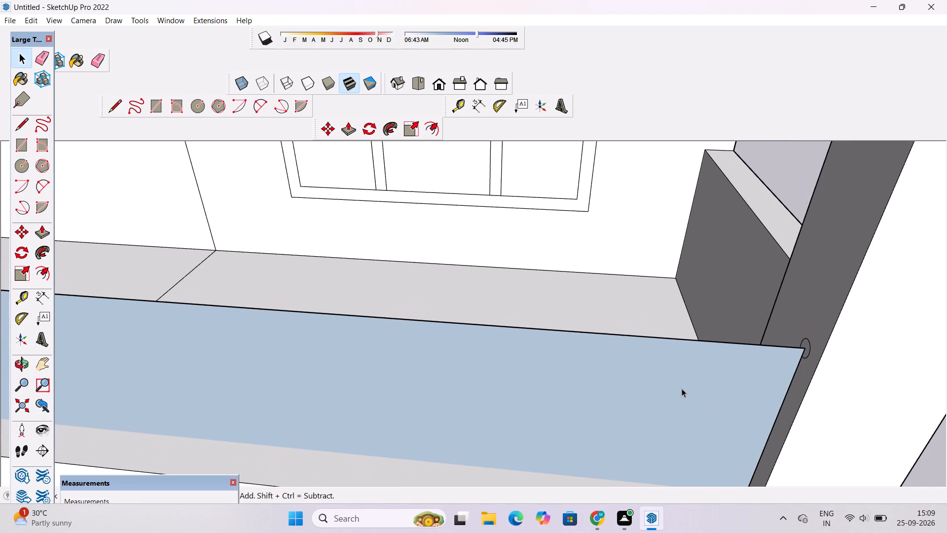
left_click(680, 390)
key("Delete")
Sweep the 3" radius circle along the horizontal line between the two columns with Follow Me to form a round rail.
key("o")
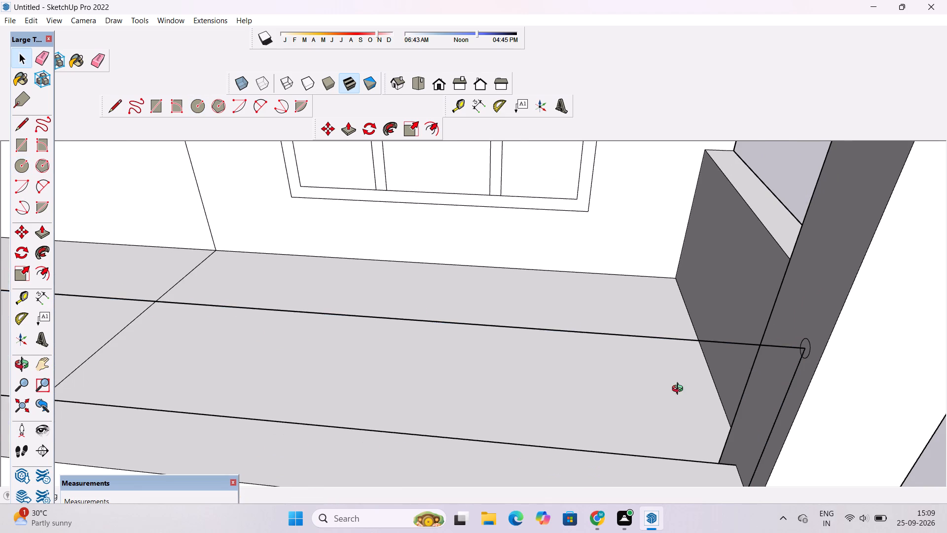
scroll(680, 390, "down", 4)
left_click_drag(676, 440, 690, 322)
left_click_drag(646, 322, 717, 371)
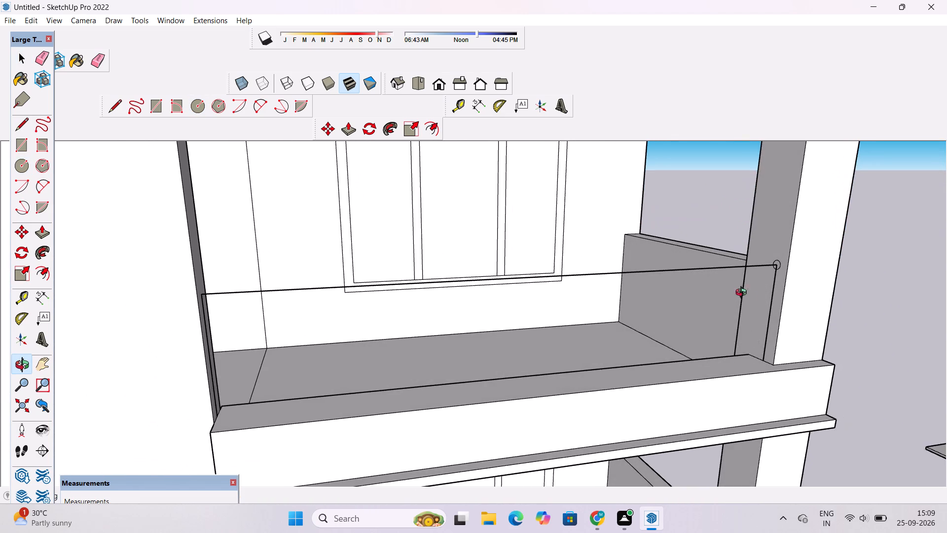
left_click_drag(728, 294, 650, 332)
scroll(699, 305, "up", 3)
left_click_drag(663, 332, 742, 317)
scroll(726, 312, "up", 4, "shift")
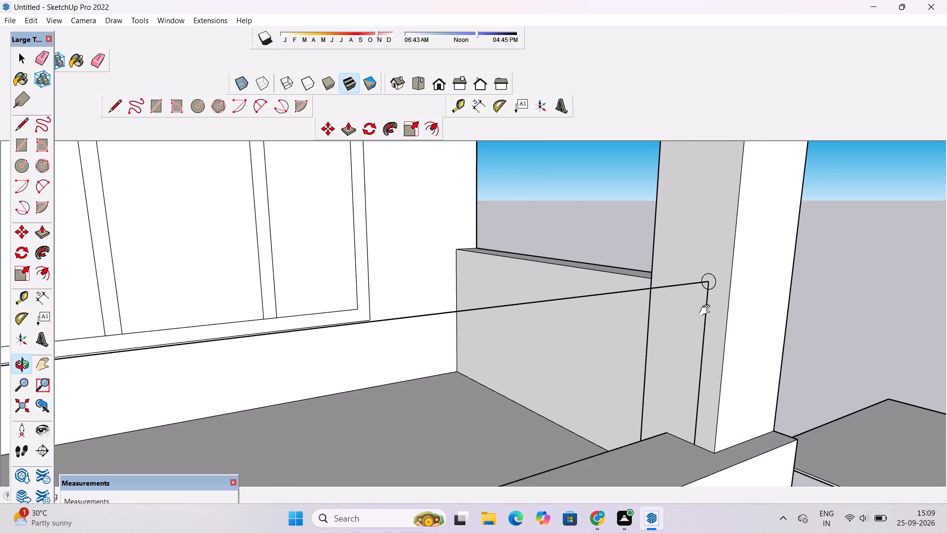
left_click_drag(690, 305, 715, 305, "shift")
left_click_drag(719, 305, 737, 284, "shift")
scroll(737, 284, "down", 2)
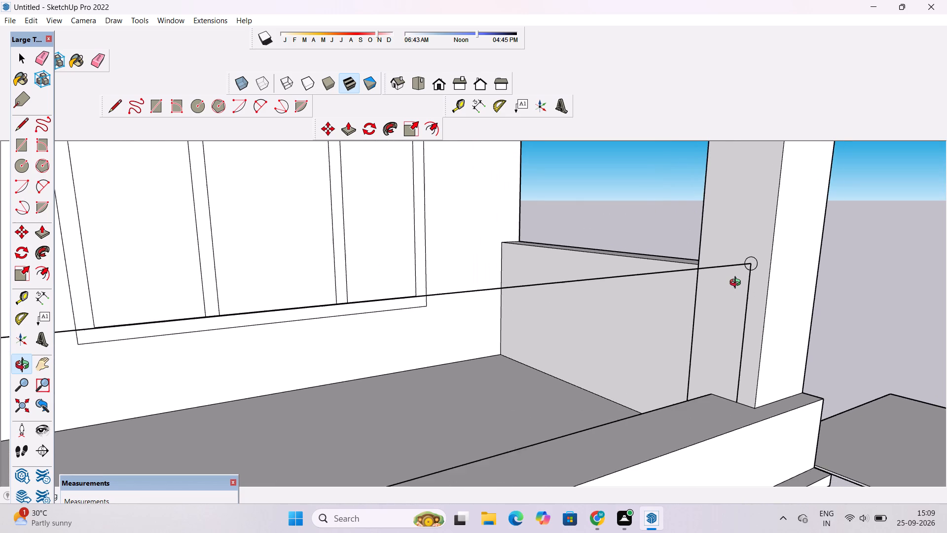
left_click_drag(737, 284, 734, 300)
left_click(734, 300)
scroll(734, 300, "up", 2)
scroll(734, 300, "down", 1)
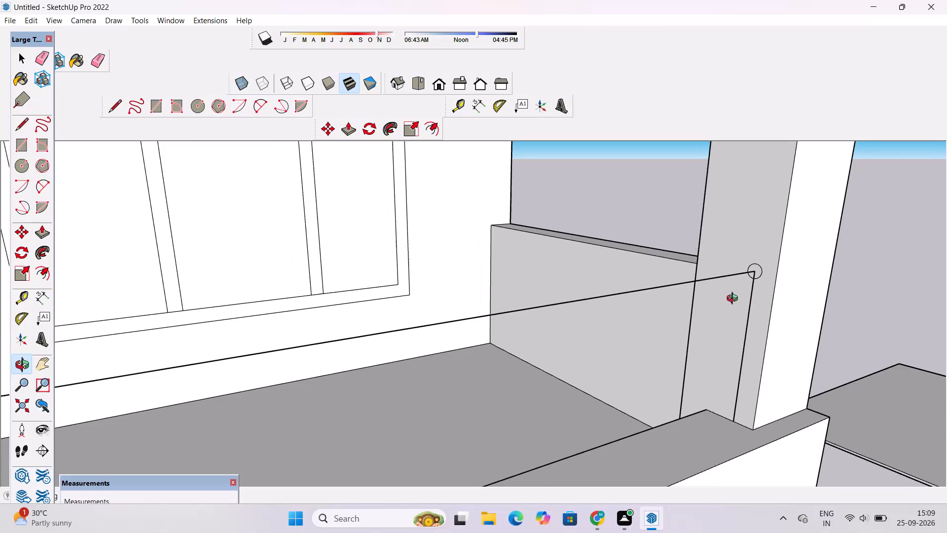
scroll(734, 300, "up", 1)
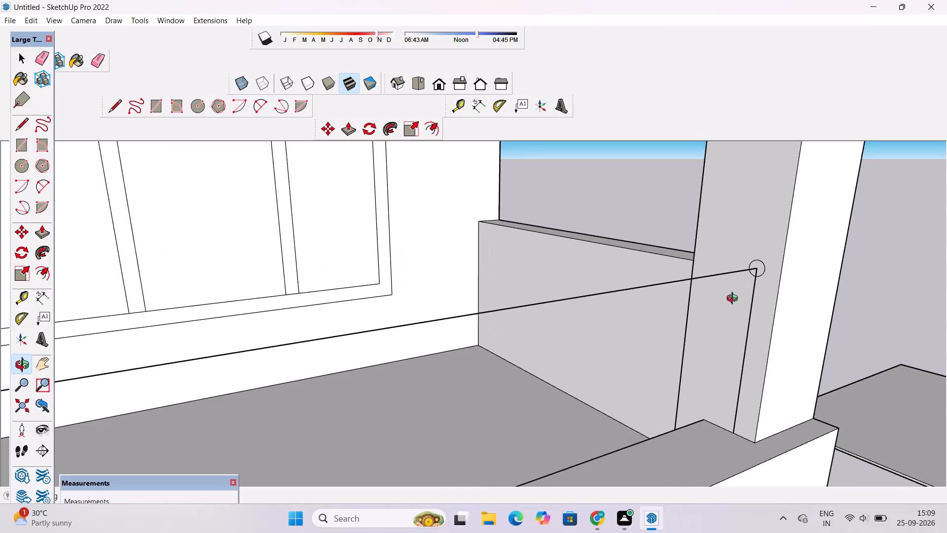
scroll(734, 300, "down", 6)
left_click_drag(735, 299, 746, 300, "shift")
scroll(749, 300, "up", 1)
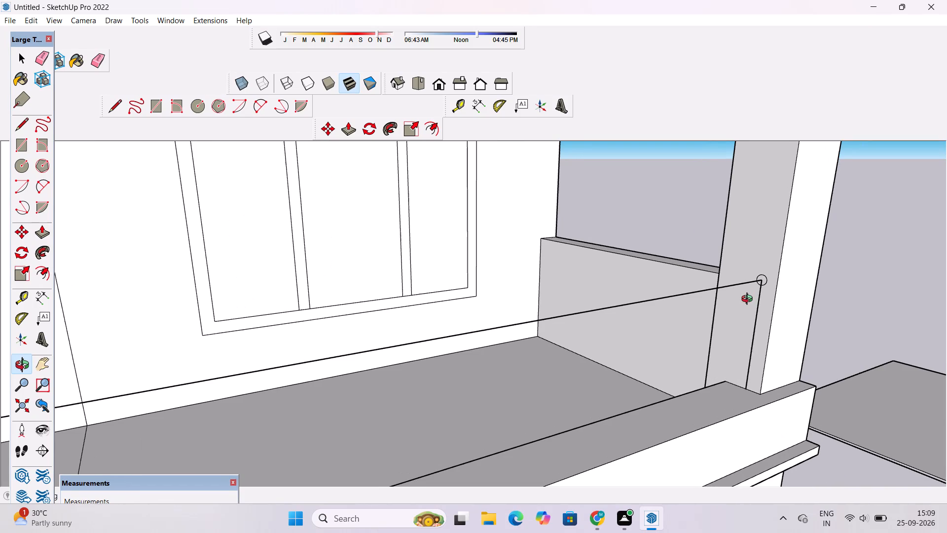
left_click_drag(749, 300, 773, 298, "shift")
key("space")
scroll(800, 278, "up", 13)
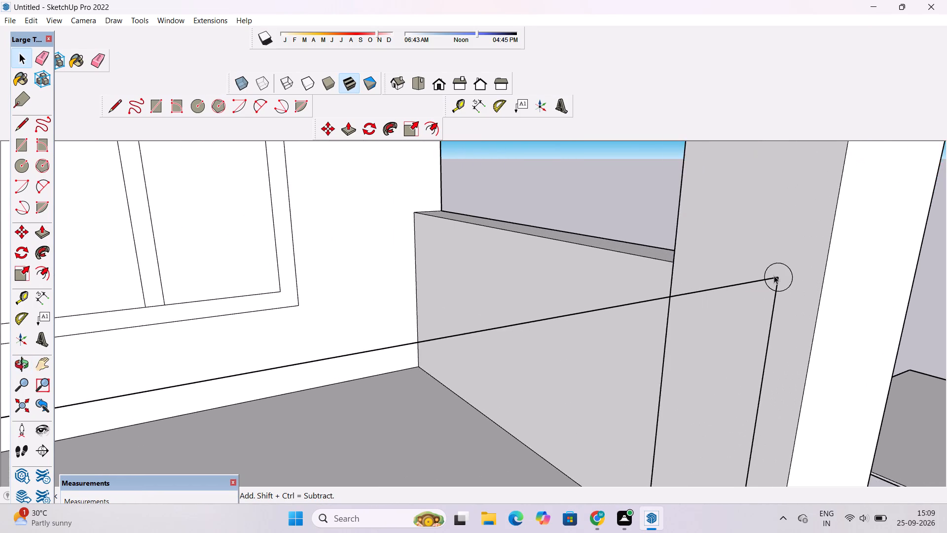
scroll(774, 275, "up", 3)
double_click(782, 266)
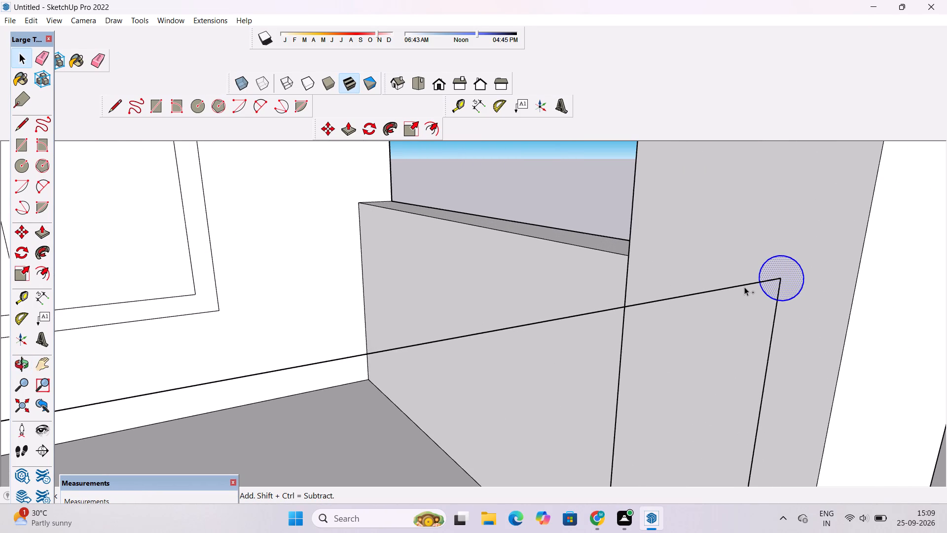
left_click(744, 284, "ctrl")
scroll(738, 284, "down", 4)
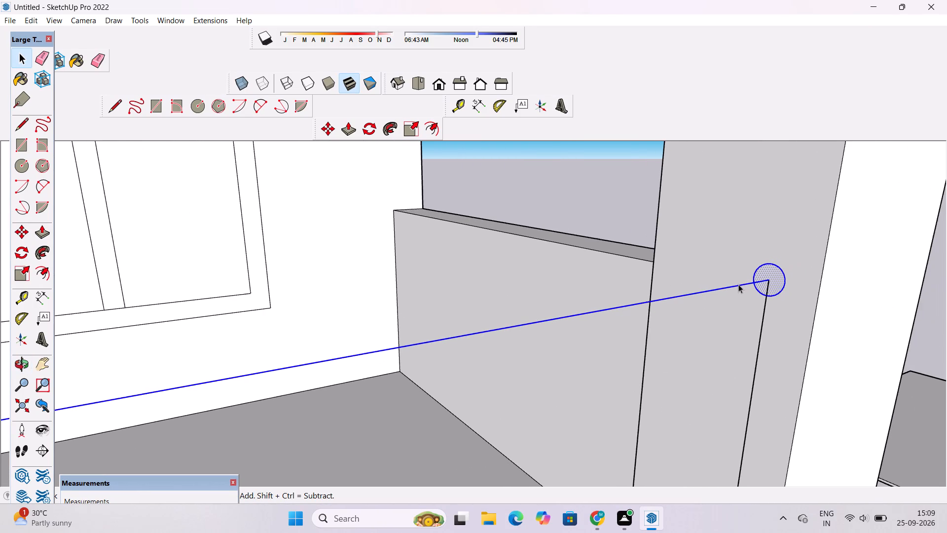
scroll(738, 284, "down", 3)
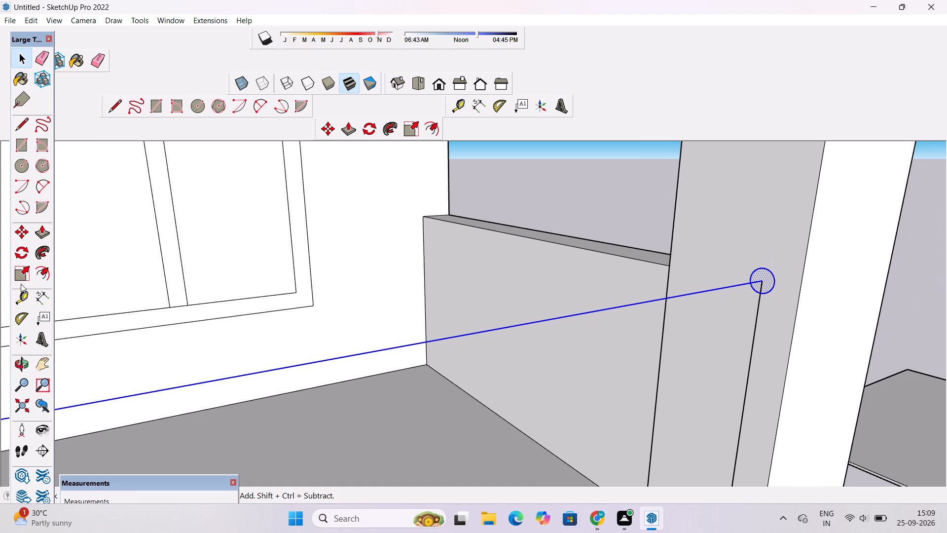
left_click(41, 249)
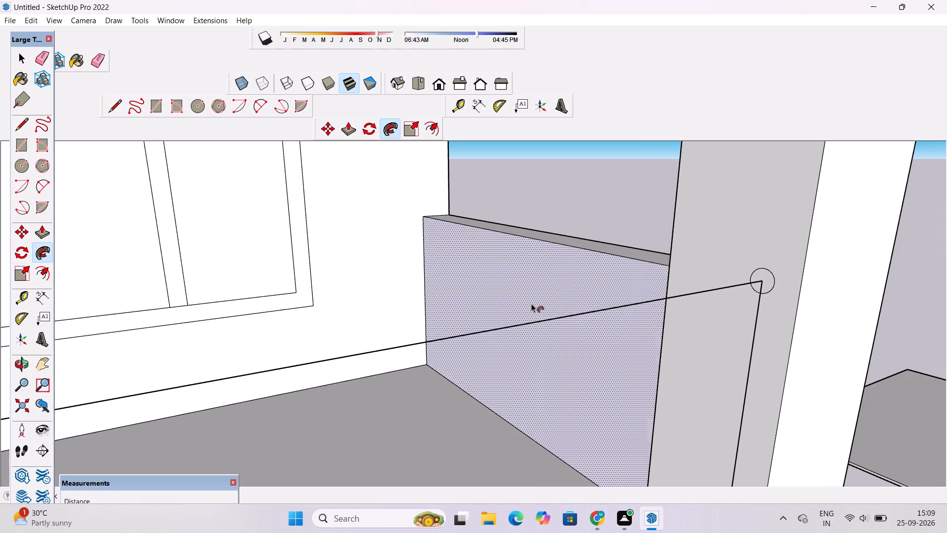
double_click(764, 276)
Examine the round rail across the top storey's balcony opening from several angles.
key("o")
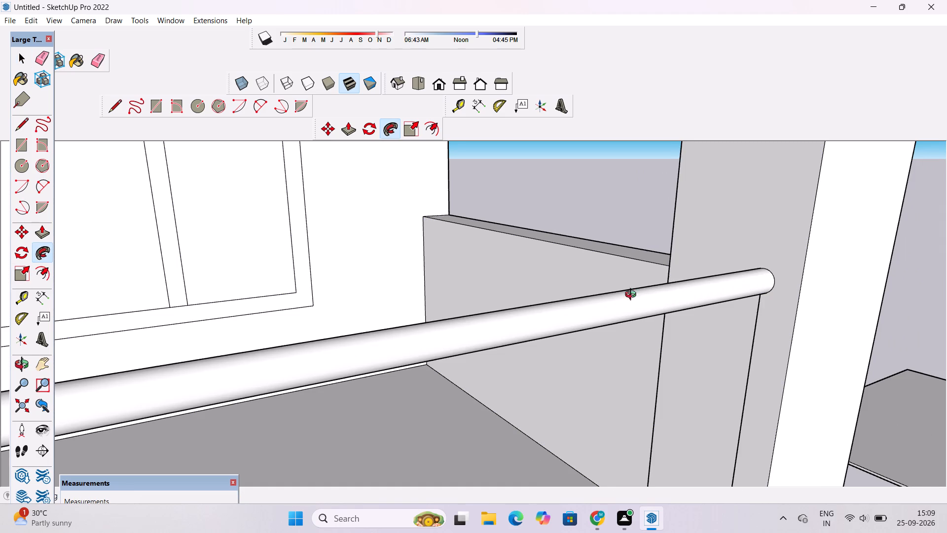
scroll(602, 298, "down", 10)
left_click_drag(649, 318, 561, 327)
scroll(499, 325, "down", 5)
left_click_drag(397, 339, 492, 338, "shift")
scroll(493, 337, "down", 2)
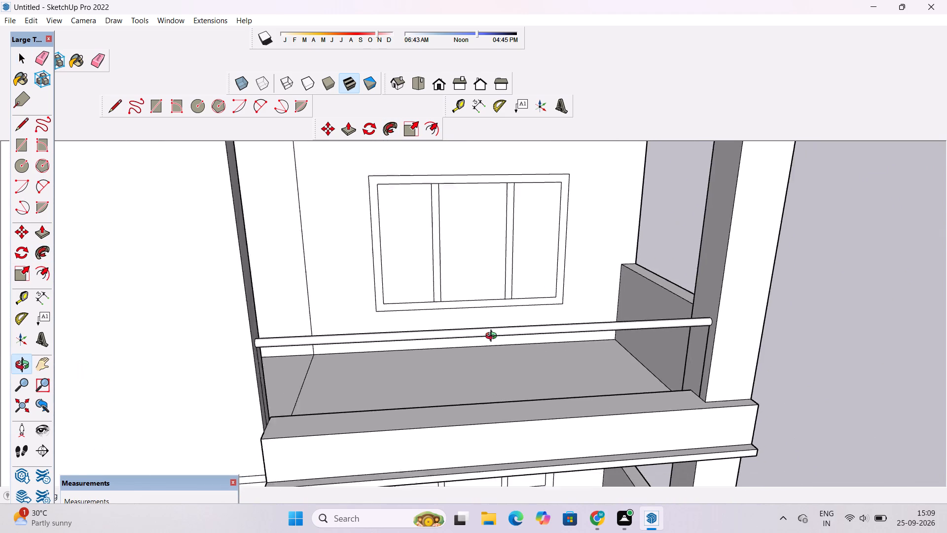
scroll(493, 337, "down", 2)
left_click_drag(481, 365, 472, 350)
left_click_drag(453, 373, 460, 452)
left_click(460, 452)
left_click_drag(460, 453, 432, 369, "shift")
Draw a 28' 7 7/8" line along the top storey's parapet top between the columns' vertical lines, closing a face below the round rail.
scroll(498, 317, "up", 3)
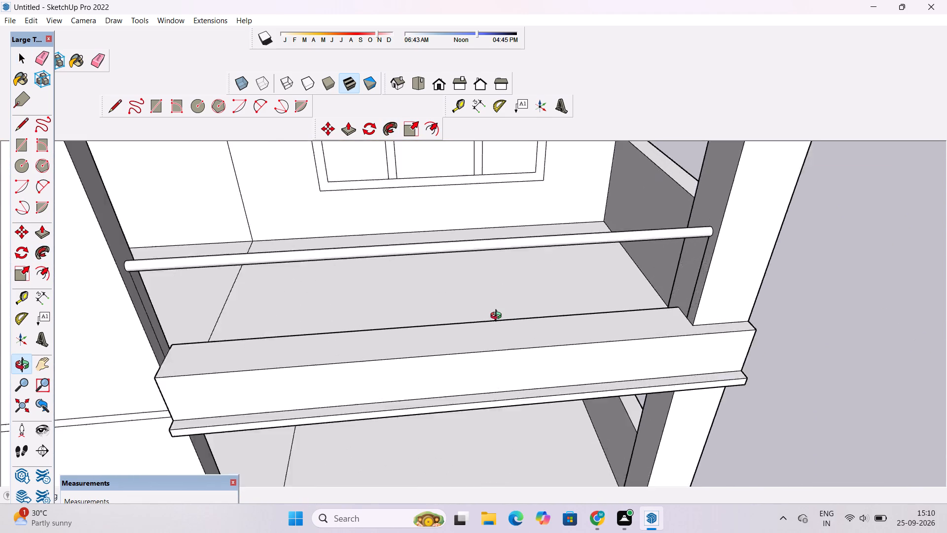
scroll(498, 317, "up", 1)
left_click_drag(557, 371, 535, 255, "shift")
left_click_drag(535, 258, 551, 313)
scroll(624, 230, "up", 2)
left_click_drag(623, 237, 618, 262, "shift")
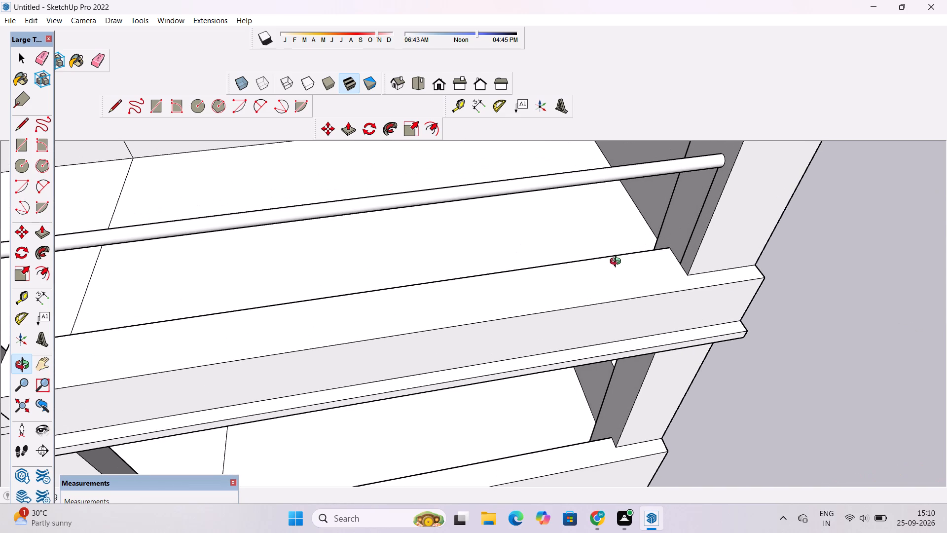
key("l")
scroll(681, 262, "up", 2)
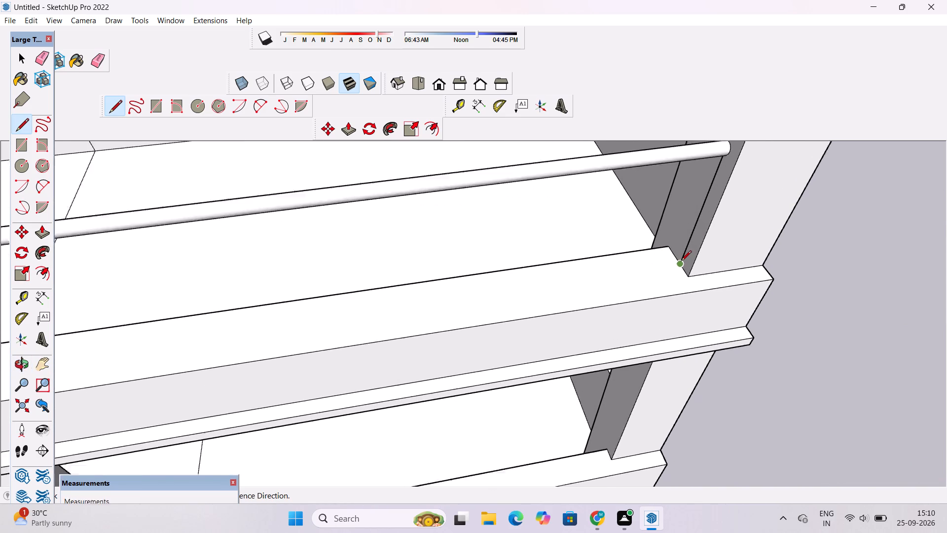
scroll(681, 262, "up", 15)
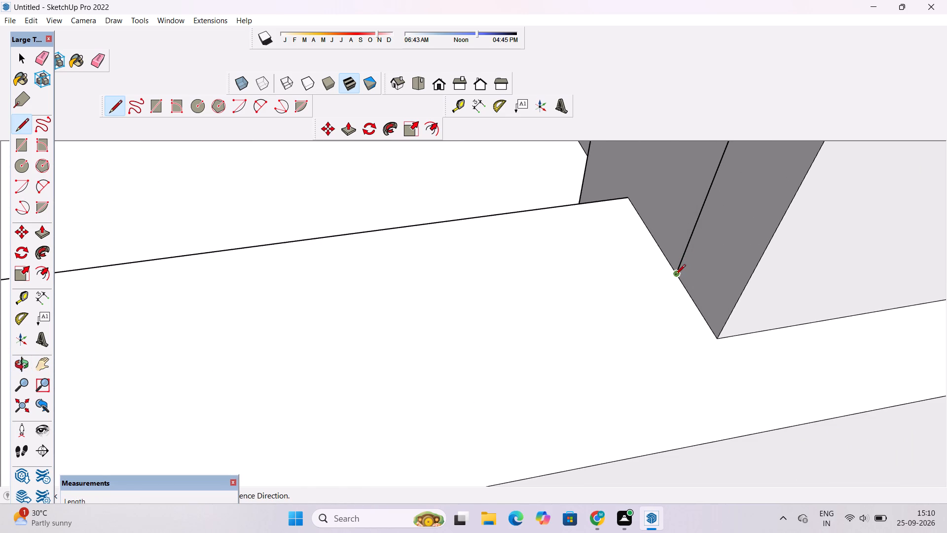
left_click_drag(675, 275, 670, 275)
scroll(631, 287, "down", 20)
scroll(631, 287, "down", 2)
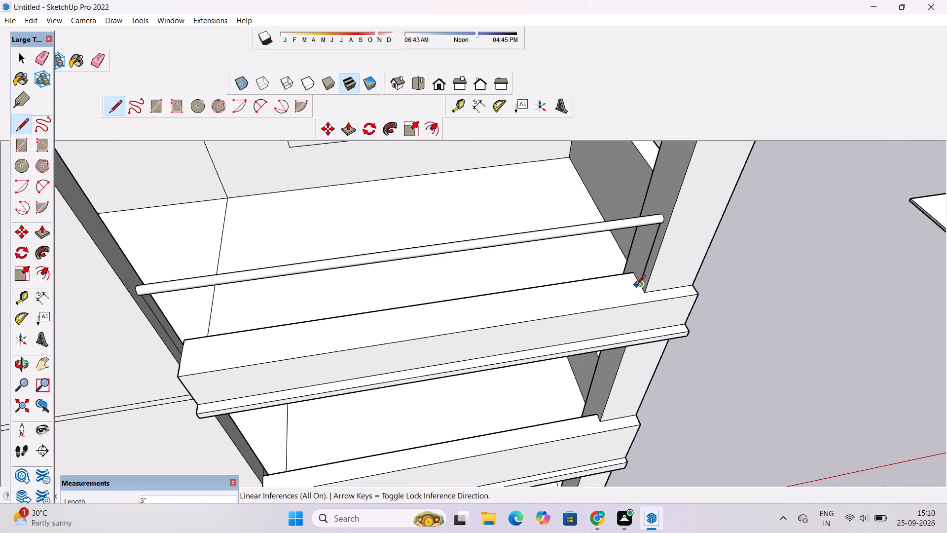
scroll(159, 349, "up", 9)
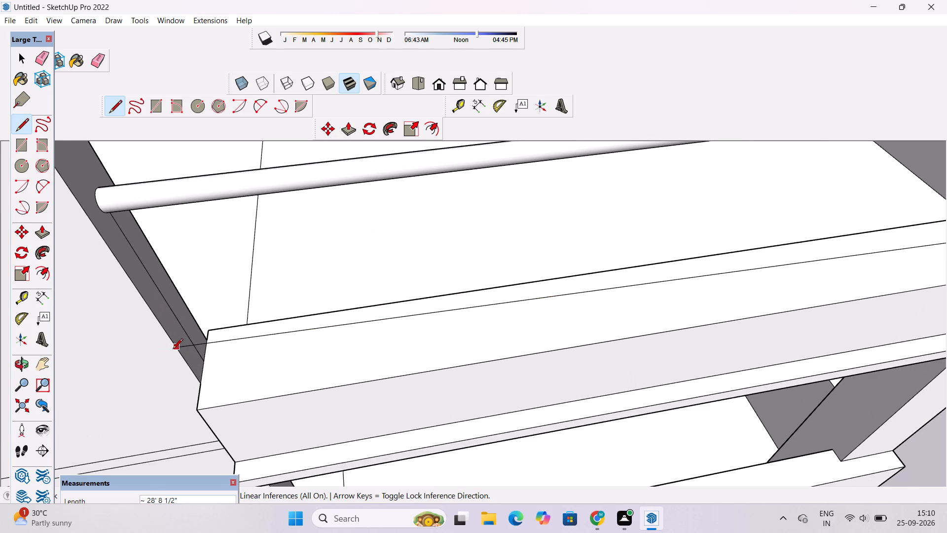
scroll(177, 359, "up", 3)
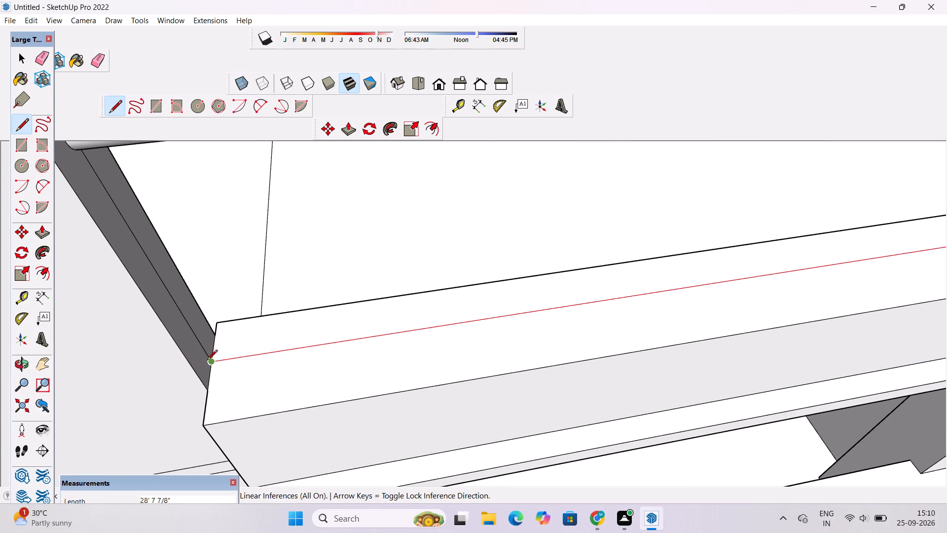
scroll(207, 361, "up", 5)
scroll(212, 360, "up", 16)
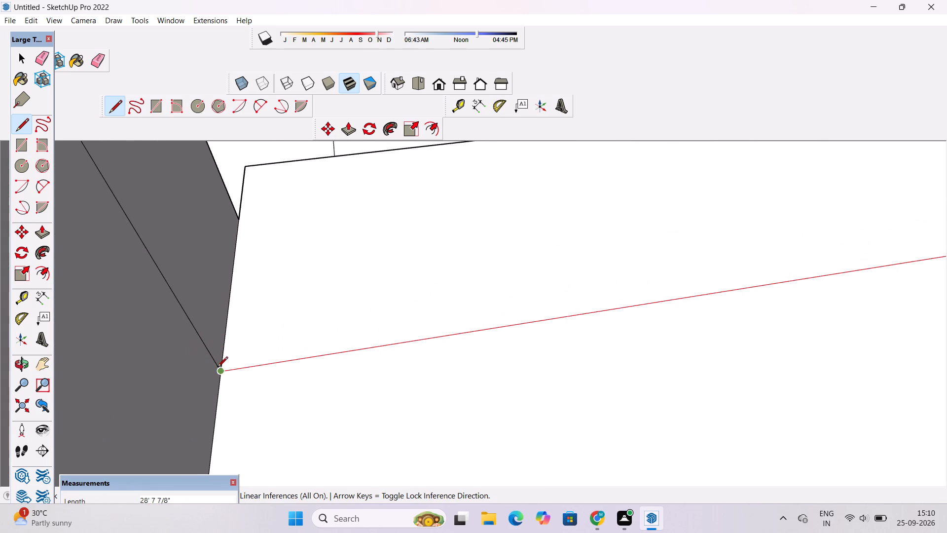
left_click(219, 372)
key("space")
Examine the closed face between the round rail and the parapet on the top storey's front balcony.
key("o")
scroll(211, 374, "down", 20)
scroll(211, 374, "down", 16)
left_click_drag(329, 392, 321, 372)
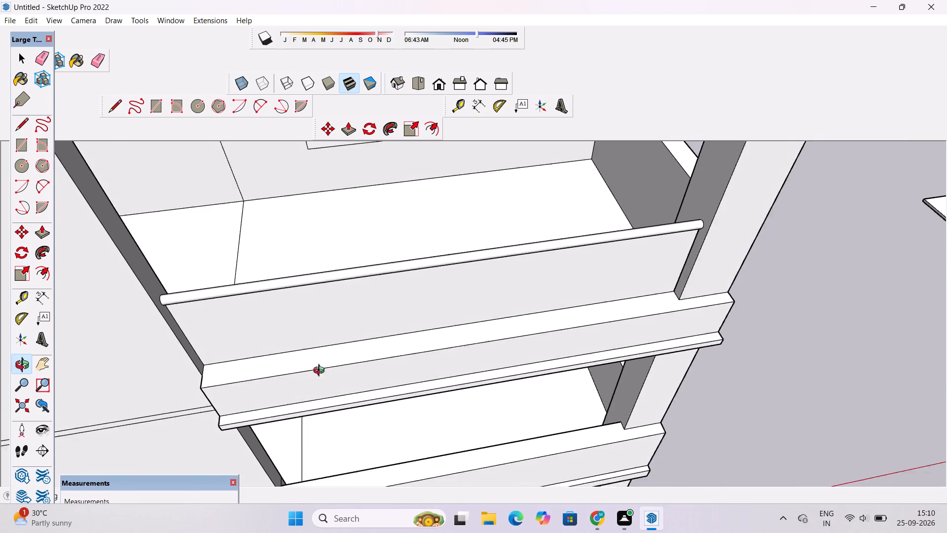
left_click_drag(321, 372, 312, 284)
left_click_drag(311, 287, 344, 305, "shift")
left_click_drag(338, 354, 337, 334)
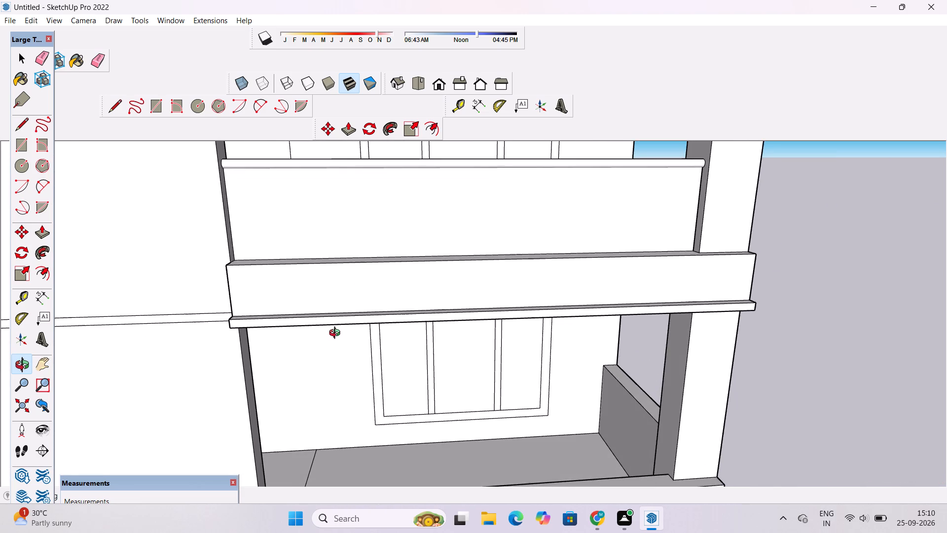
scroll(337, 334, "up", 5)
scroll(337, 334, "down", 3)
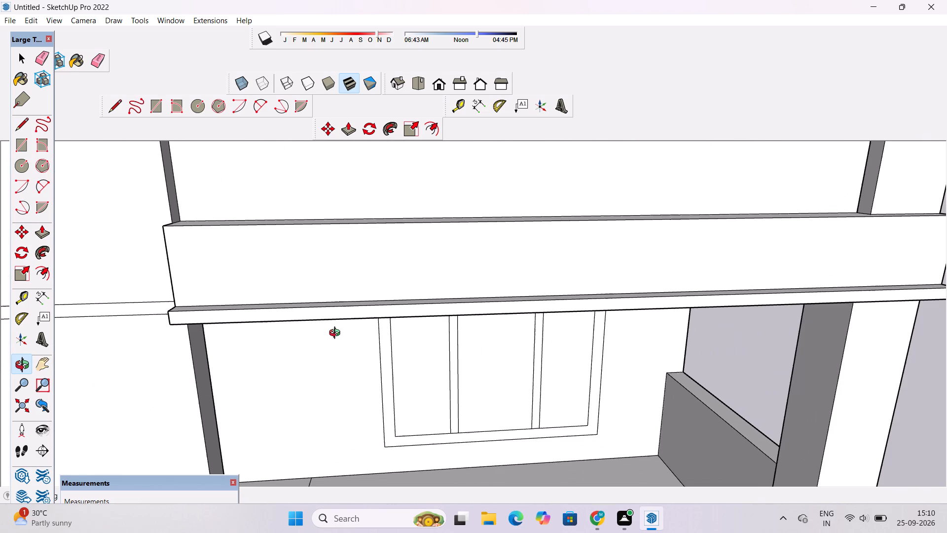
left_click_drag(322, 331, 320, 337, "shift")
scroll(317, 336, "down", 4)
left_click_drag(352, 300, 338, 319)
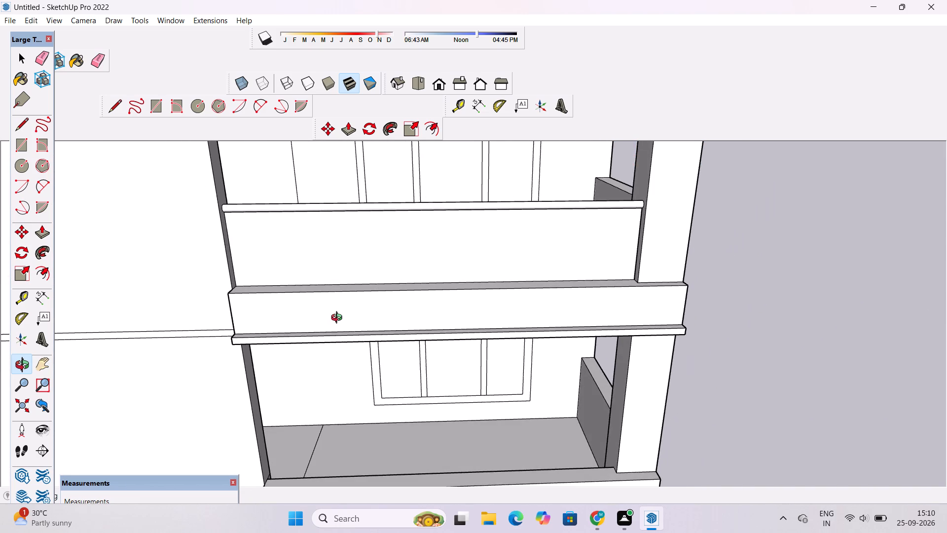
scroll(339, 319, "up", 1)
left_click_drag(341, 315, 351, 332, "shift")
scroll(350, 329, "down", 1)
scroll(350, 329, "up", 1)
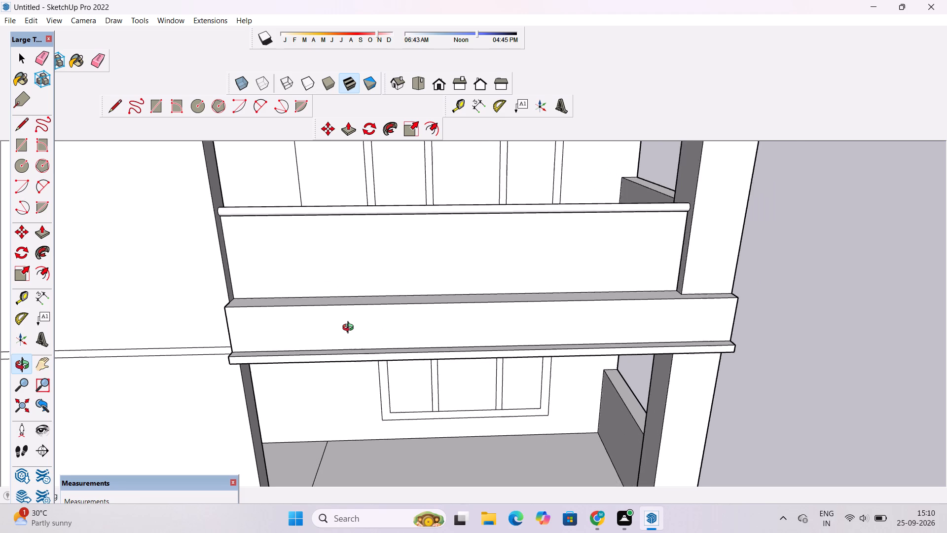
scroll(350, 329, "up", 1)
scroll(350, 329, "down", 9)
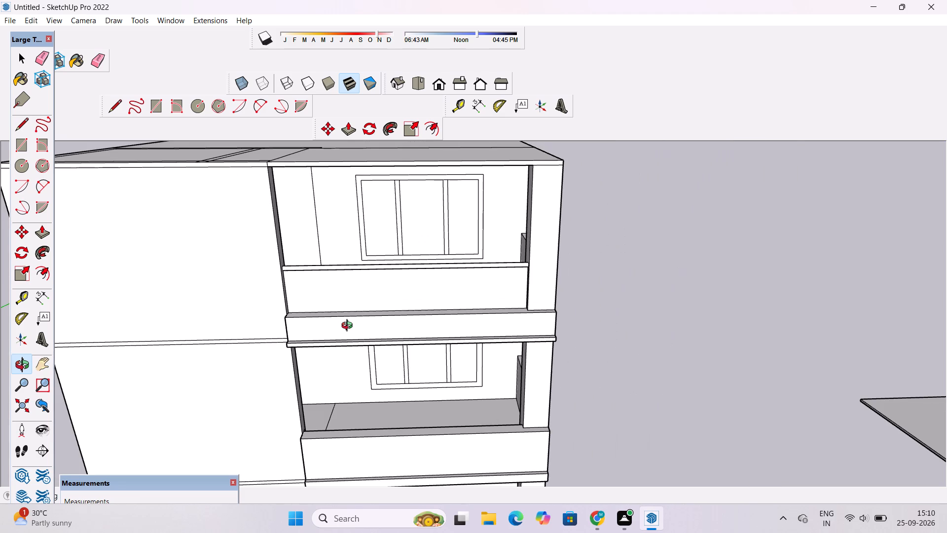
scroll(349, 325, "up", 2)
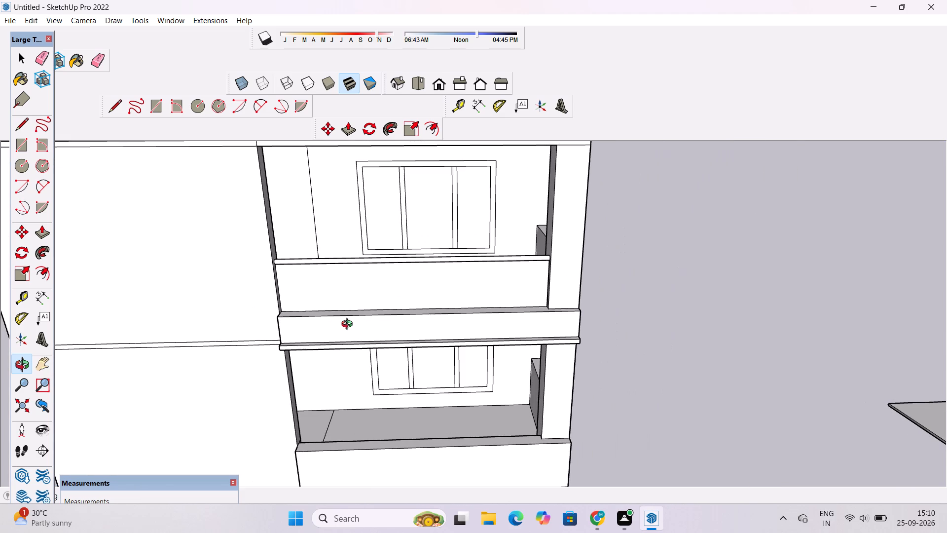
scroll(349, 325, "down", 1)
scroll(349, 325, "up", 1)
scroll(349, 325, "down", 1)
scroll(349, 325, "up", 2)
scroll(349, 325, "down", 5)
scroll(350, 327, "up", 4)
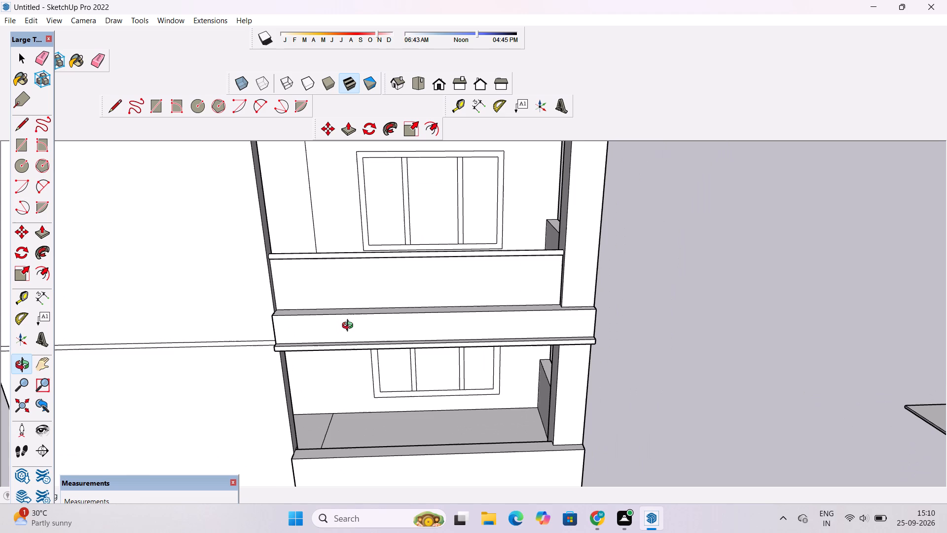
scroll(346, 325, "down", 1)
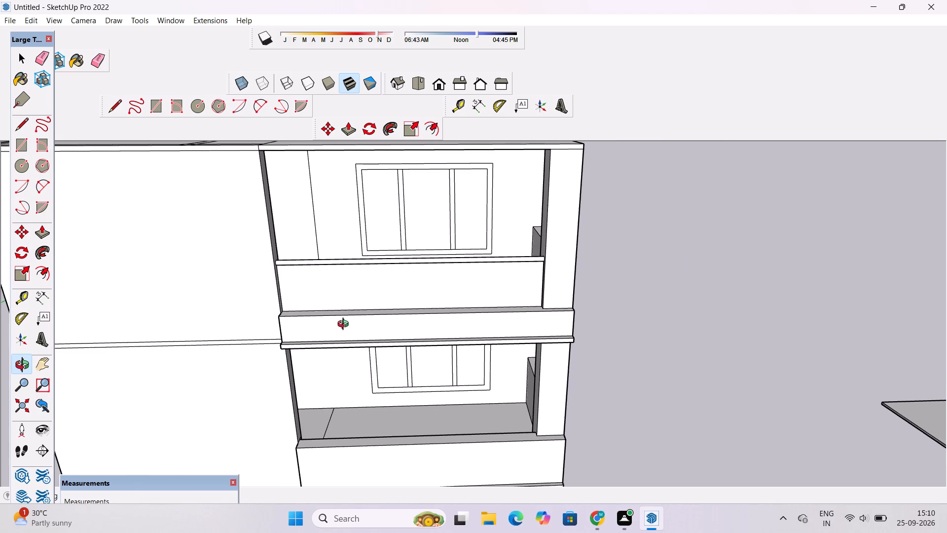
scroll(345, 325, "down", 3)
scroll(345, 325, "up", 4)
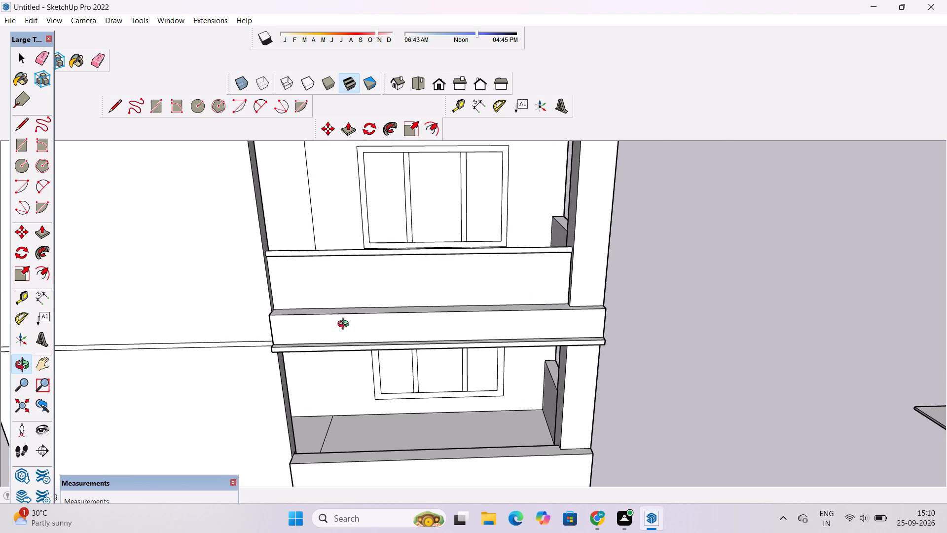
scroll(345, 325, "down", 1)
left_click_drag(331, 328, 348, 329, "shift")
left_click_drag(355, 354, 355, 306)
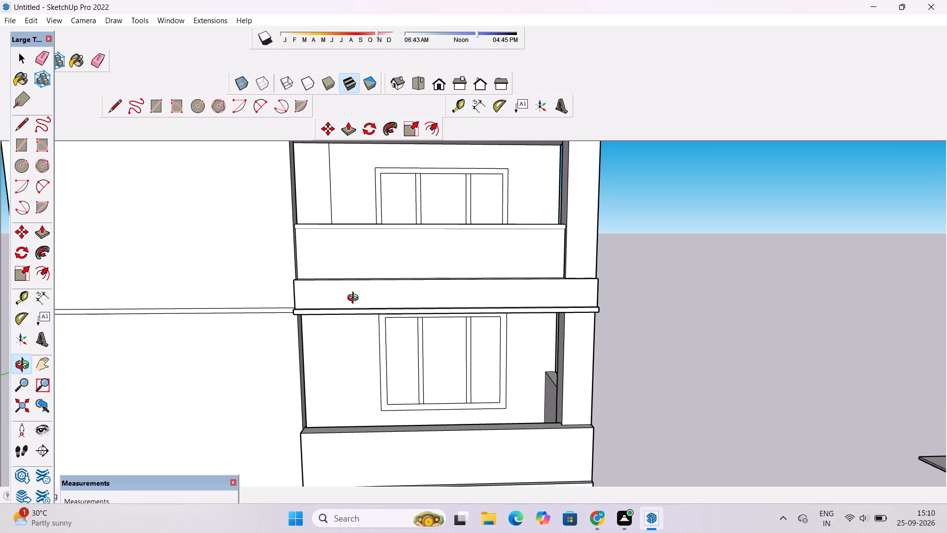
left_click_drag(355, 299, 355, 309)
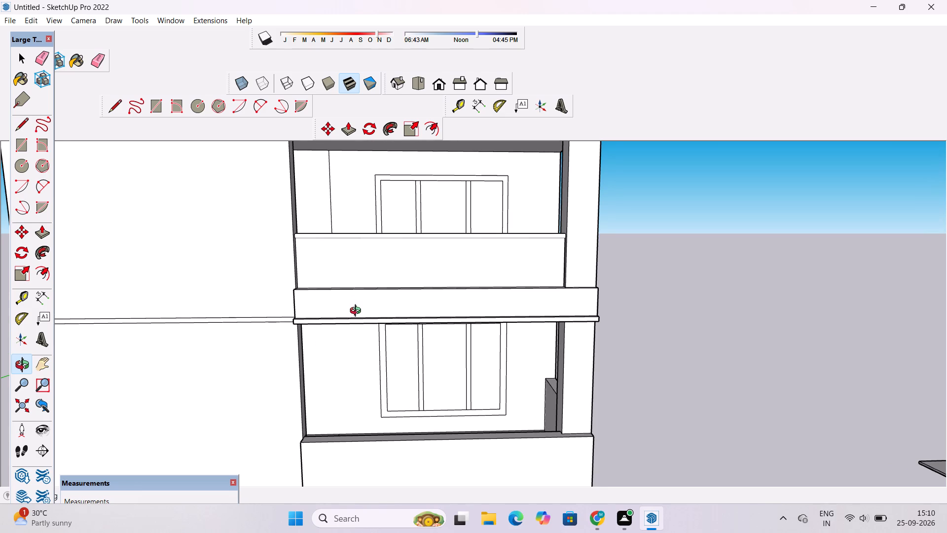
Examine the whole building from the front and side, comparing the balcony parapets and openings on all three storeys.
scroll(328, 357, "down", 4)
left_click_drag(328, 360, 362, 371, "shift")
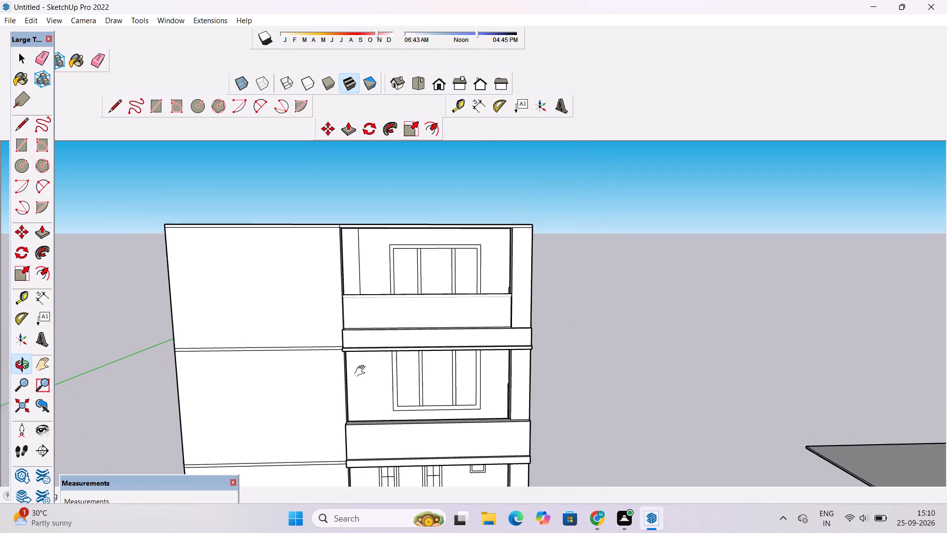
left_click_drag(362, 371, 366, 372, "shift")
scroll(371, 372, "up", 2)
left_click_drag(374, 393, 383, 313, "shift")
scroll(380, 313, "down", 4)
left_click_drag(218, 369, 518, 400)
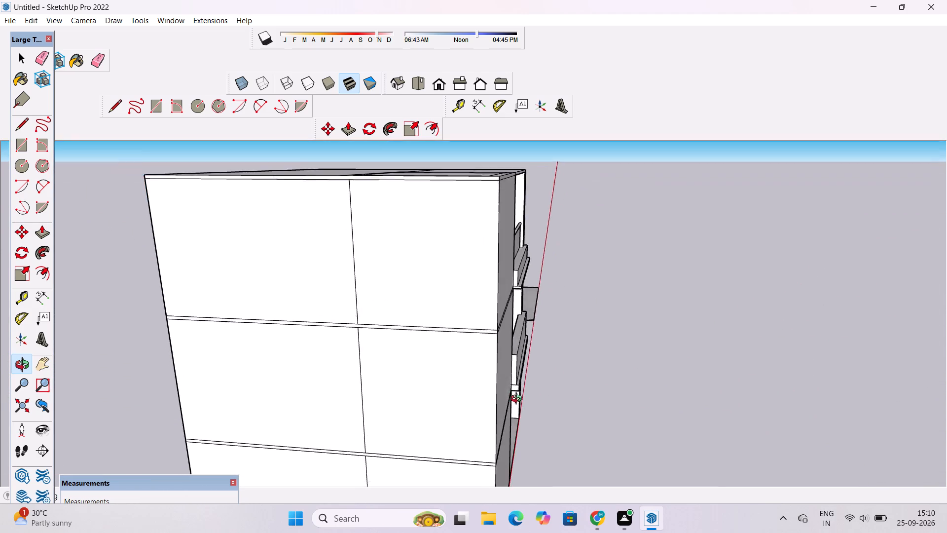
left_click_drag(518, 400, 320, 455)
scroll(408, 389, "down", 3)
left_click_drag(463, 363, 351, 390)
left_click_drag(385, 347, 373, 415, "shift")
left_click_drag(387, 416, 385, 311)
scroll(393, 383, "up", 3)
left_click_drag(400, 417, 386, 312, "shift")
scroll(382, 311, "down", 1)
left_click_drag(381, 329, 381, 346)
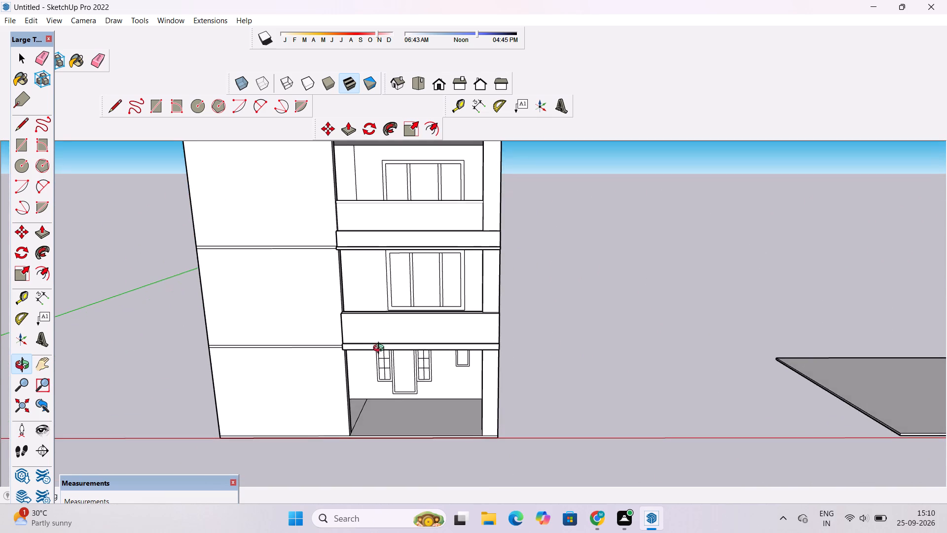
left_click_drag(379, 350, 415, 321, "shift")
scroll(424, 316, "up", 1)
left_click_drag(426, 315, 374, 332, "shift")
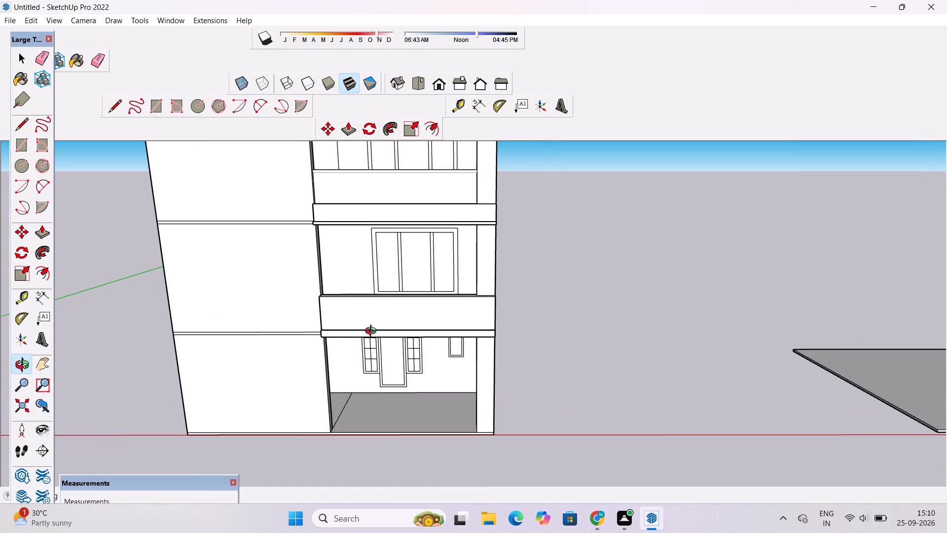
scroll(373, 332, "up", 2)
scroll(373, 332, "down", 1)
scroll(373, 332, "up", 1)
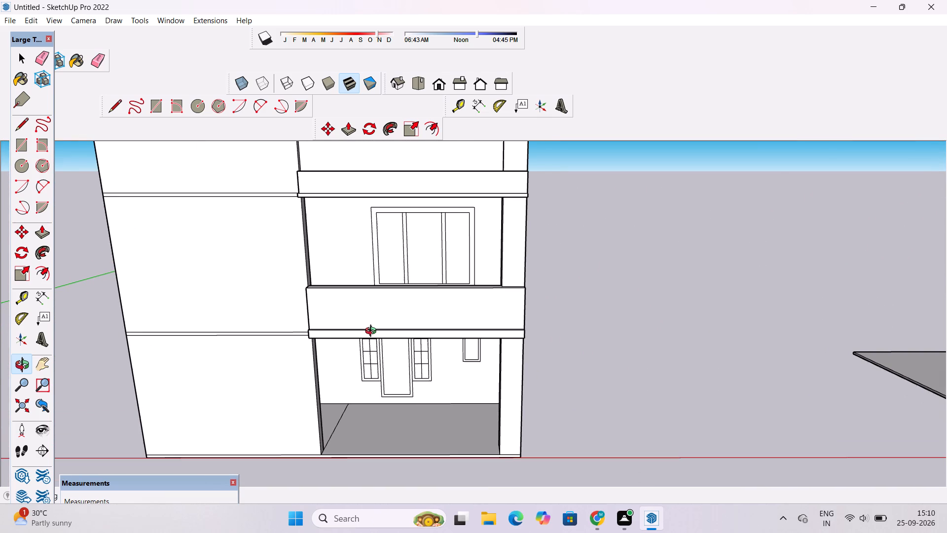
scroll(373, 332, "down", 1)
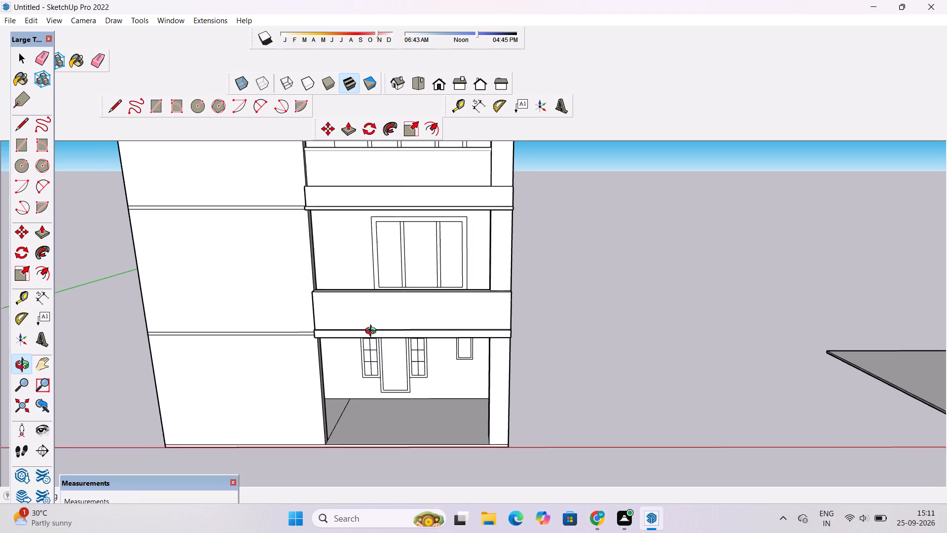
scroll(373, 332, "down", 3)
scroll(373, 332, "up", 3)
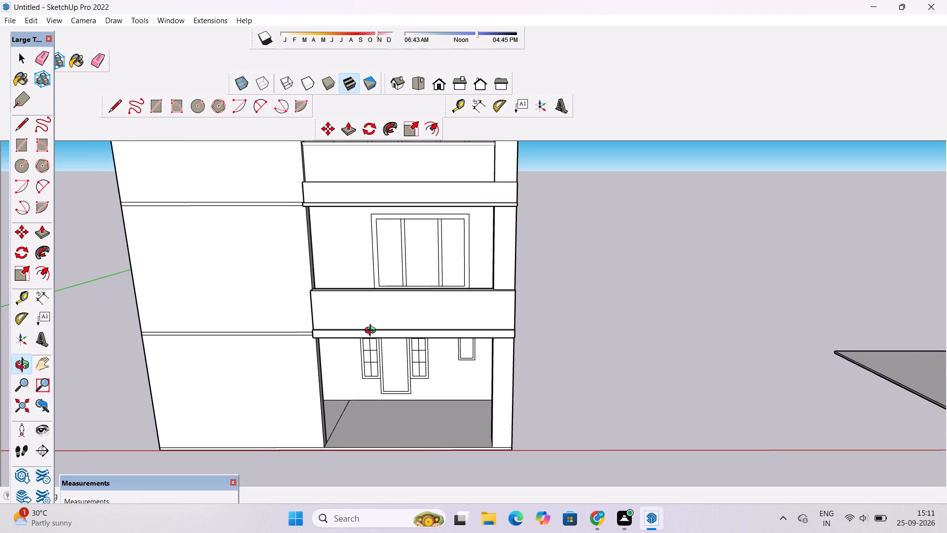
scroll(372, 332, "down", 2)
left_click_drag(368, 346, 396, 334, "shift")
scroll(398, 330, "up", 2)
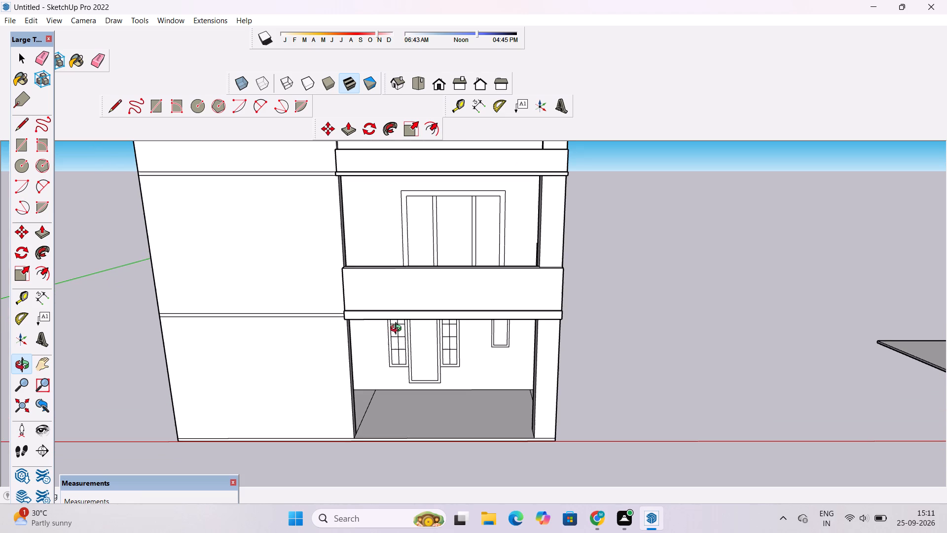
left_click_drag(398, 330, 402, 364, "shift")
scroll(366, 306, "up", 6)
scroll(366, 307, "down", 1)
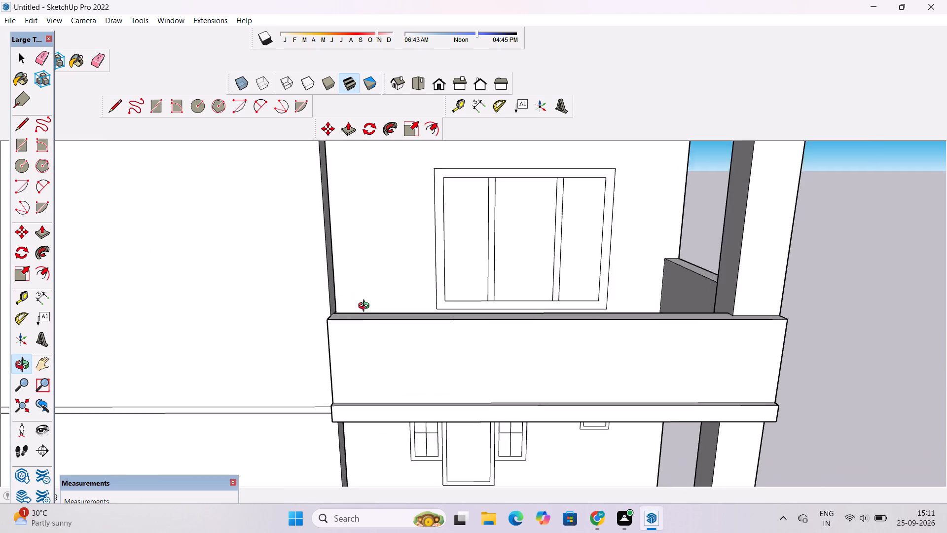
scroll(366, 307, "down", 3)
left_click_drag(384, 362, 393, 310)
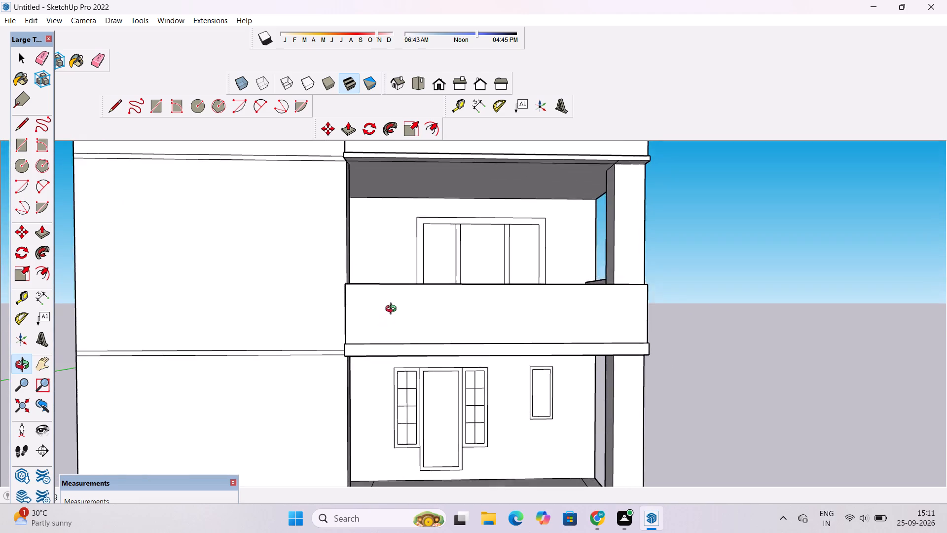
left_click_drag(393, 310, 395, 330)
left_click_drag(390, 373, 416, 351, "shift")
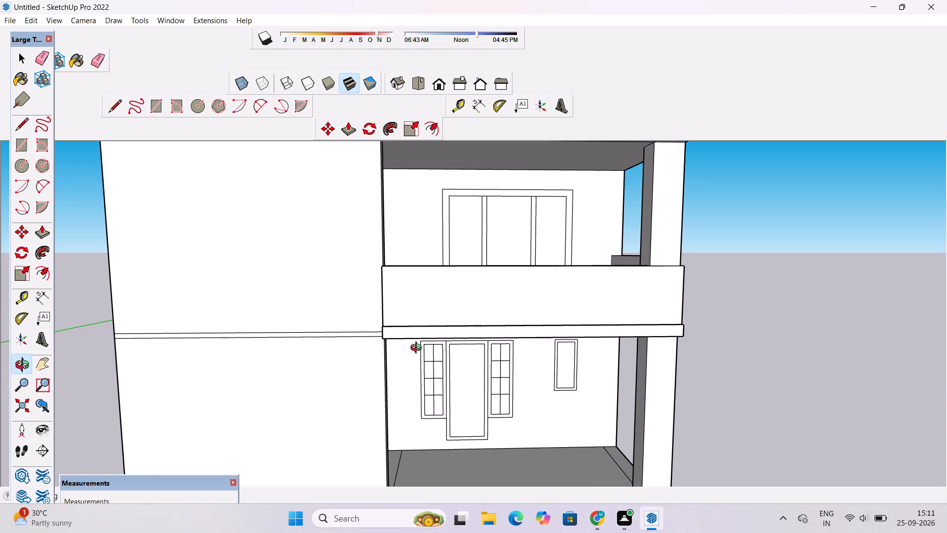
scroll(418, 349, "down", 2)
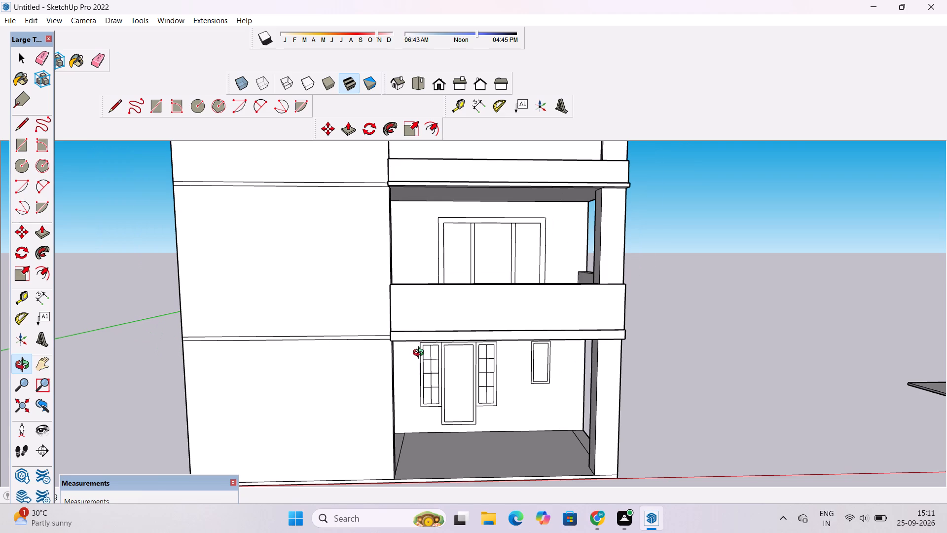
scroll(421, 354, "up", 1)
scroll(421, 354, "down", 2)
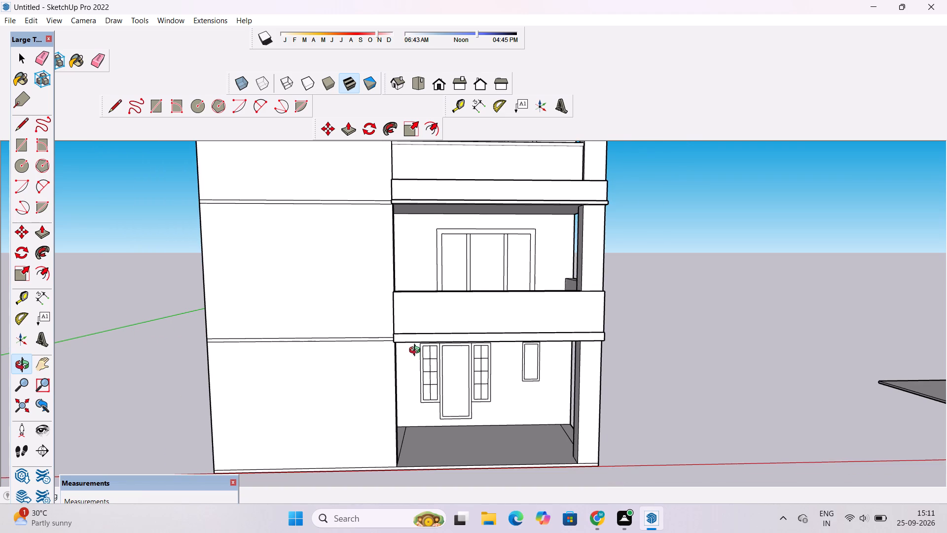
scroll(417, 351, "down", 3)
left_click_drag(411, 352, 424, 351, "shift")
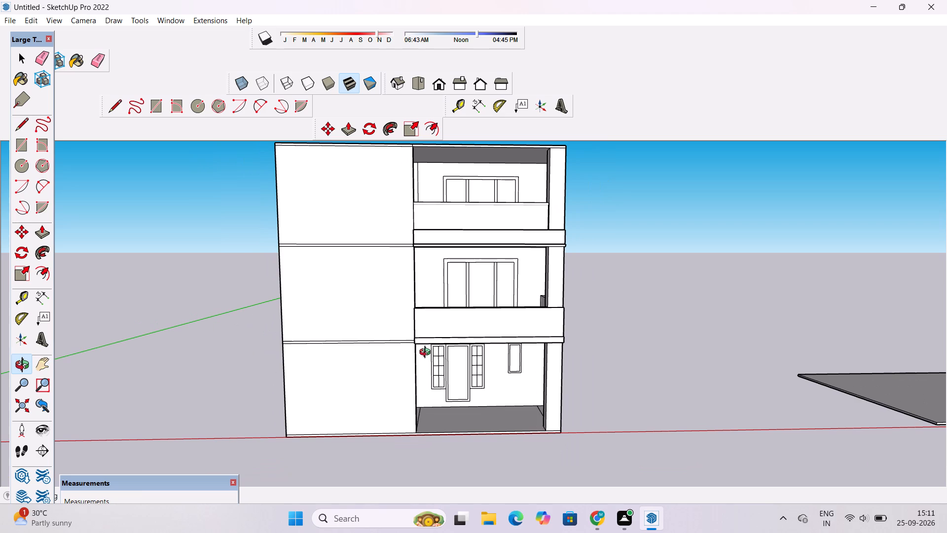
scroll(427, 353, "down", 3)
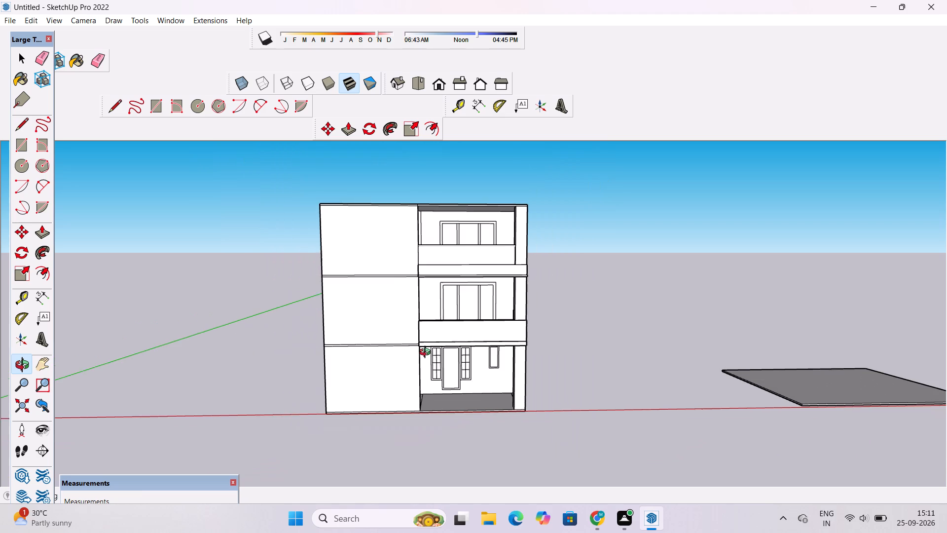
Erase the horizontal floor lines at both upper floor levels across the blank front wall beside the balconies.
left_click_drag(426, 358, 452, 348, "shift")
scroll(453, 341, "up", 3)
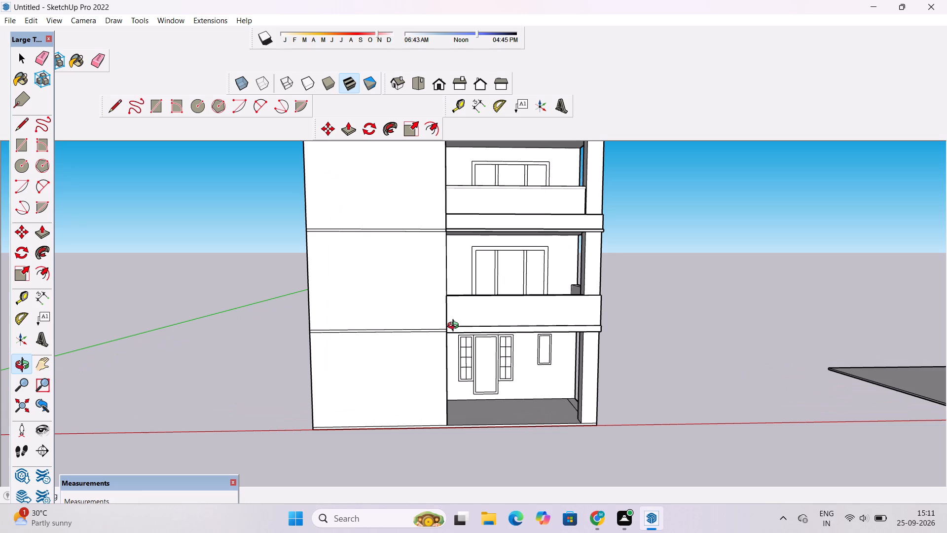
left_click_drag(455, 327, 454, 352)
scroll(452, 343, "down", 3)
left_click_drag(454, 341, 438, 382, "shift")
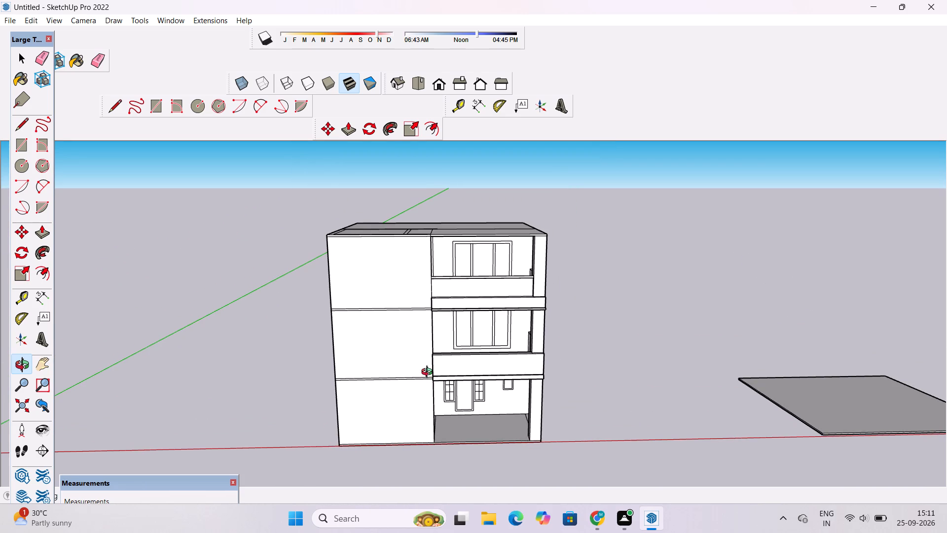
scroll(429, 373, "down", 1)
left_click_drag(419, 374, 481, 375, "shift")
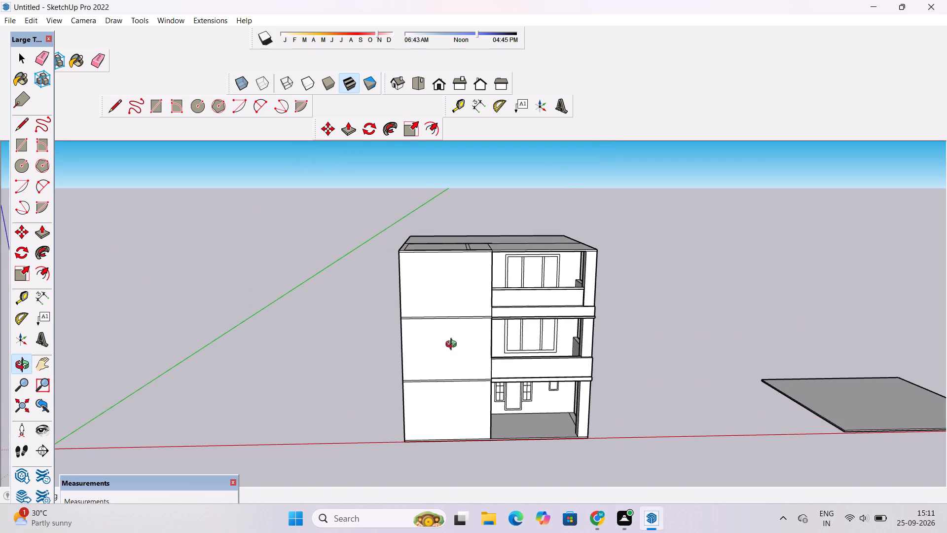
scroll(453, 345, "up", 3)
left_click_drag(453, 345, 459, 356, "shift")
left_click_drag(459, 356, 457, 342, "shift")
left_click_drag(457, 341, 466, 349, "shift")
scroll(467, 349, "up", 1)
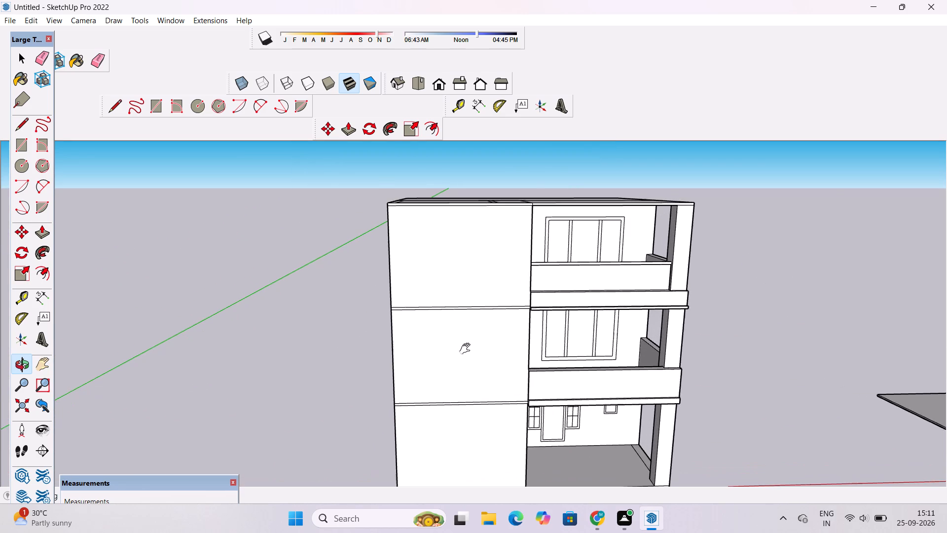
scroll(467, 349, "up", 1, "shift")
key("e")
left_click_drag(448, 286, 447, 315)
scroll(442, 312, "down", 2)
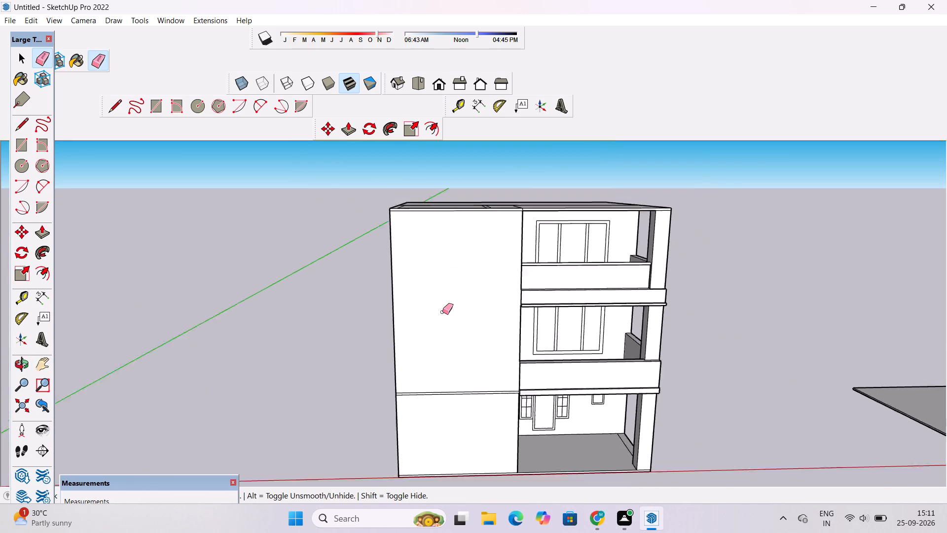
scroll(442, 312, "down", 2)
scroll(441, 343, "up", 3)
left_click_drag(447, 354, 455, 397)
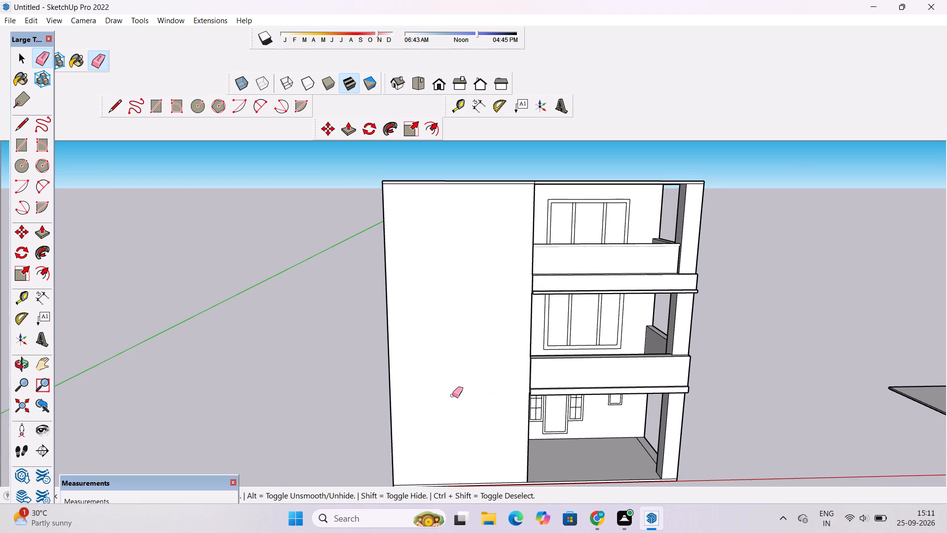
scroll(424, 387, "down", 1)
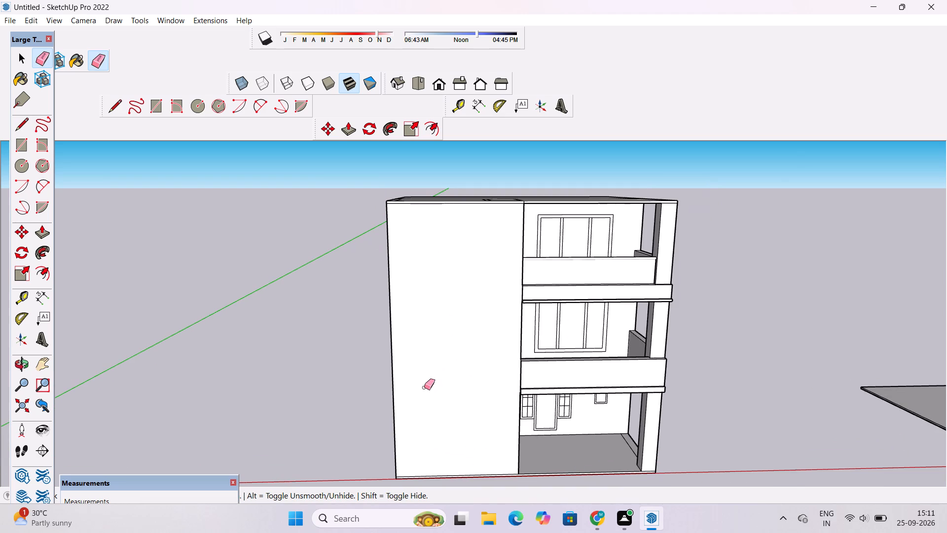
Erase the horizontal floor lines and the vertical dividing line on the blank side wall adjoining the front wall.
key("o")
scroll(424, 387, "down", 4)
left_click_drag(381, 379, 561, 397)
left_click(561, 397)
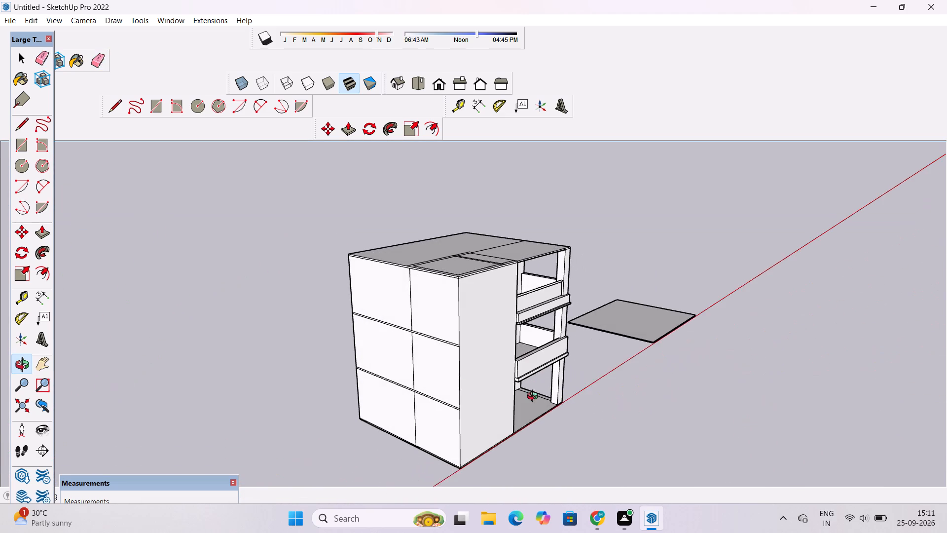
scroll(446, 369, "up", 2)
left_click_drag(441, 368, 440, 396, "shift")
left_click_drag(426, 389, 436, 378)
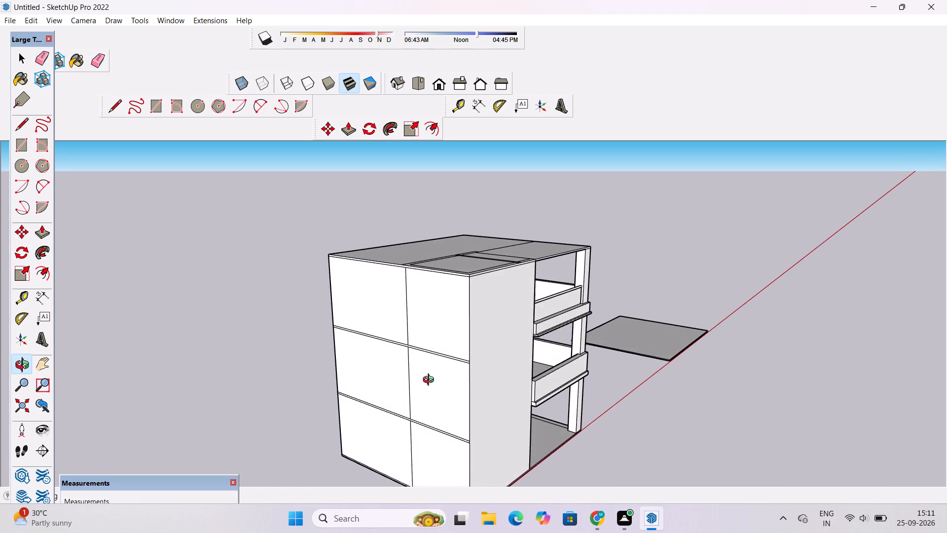
left_click_drag(429, 386, 437, 375, "shift")
left_click_drag(437, 381, 449, 370)
left_click(446, 369, "shift")
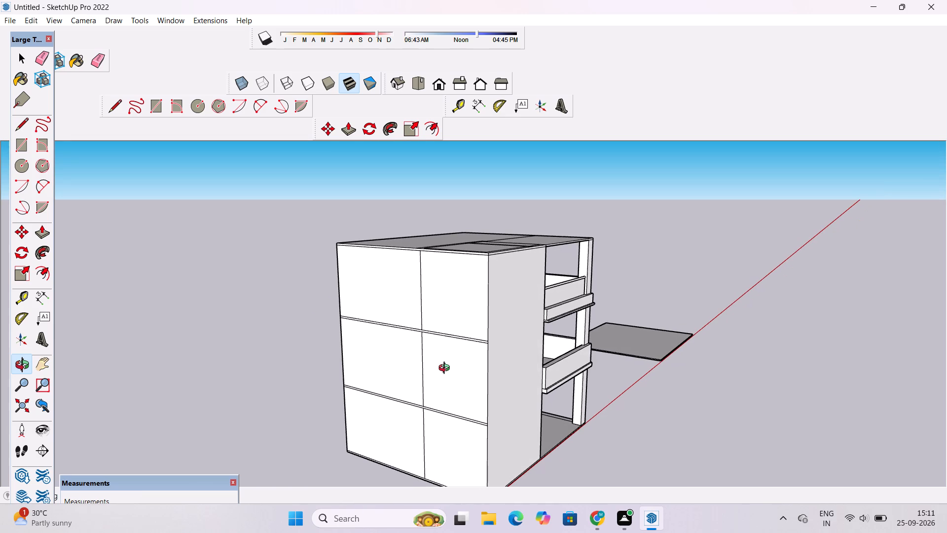
scroll(446, 369, "up", 1)
key("e")
left_click_drag(426, 304, 418, 333)
left_click_drag(424, 325, 424, 350)
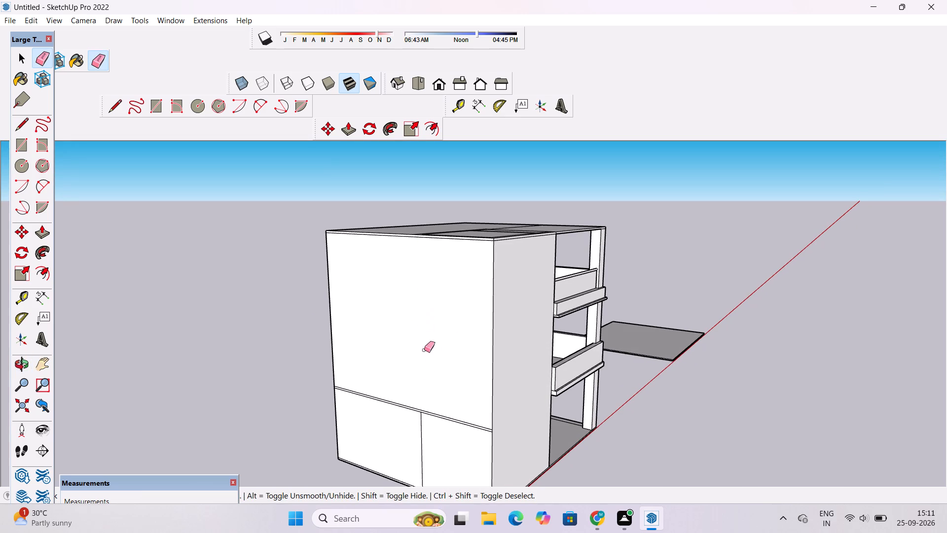
left_click_drag(424, 350, 415, 425)
left_click_drag(408, 391, 410, 413)
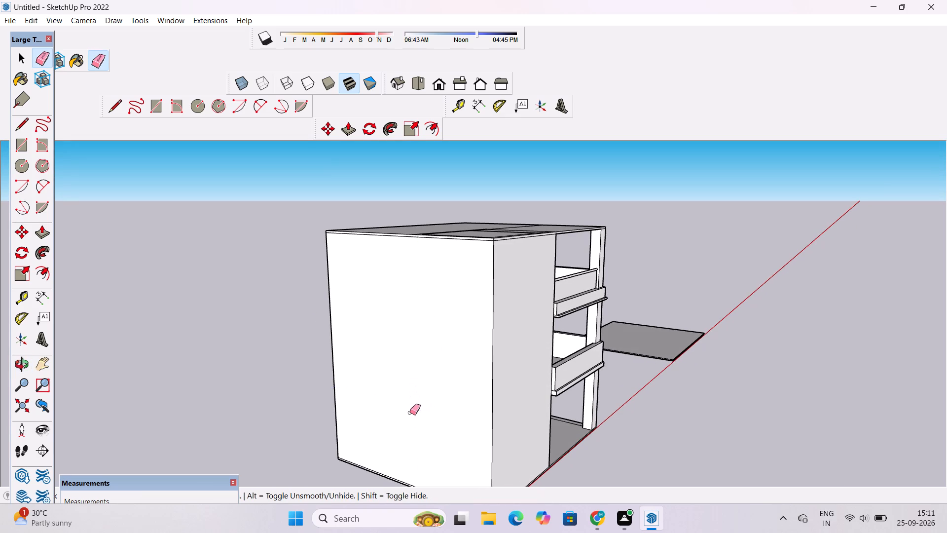
Examine the building from the front and from the side with the balcony openings on all three storeys.
key("o")
scroll(409, 414, "down", 2)
left_click_drag(510, 375, 236, 357)
scroll(487, 299, "up", 4)
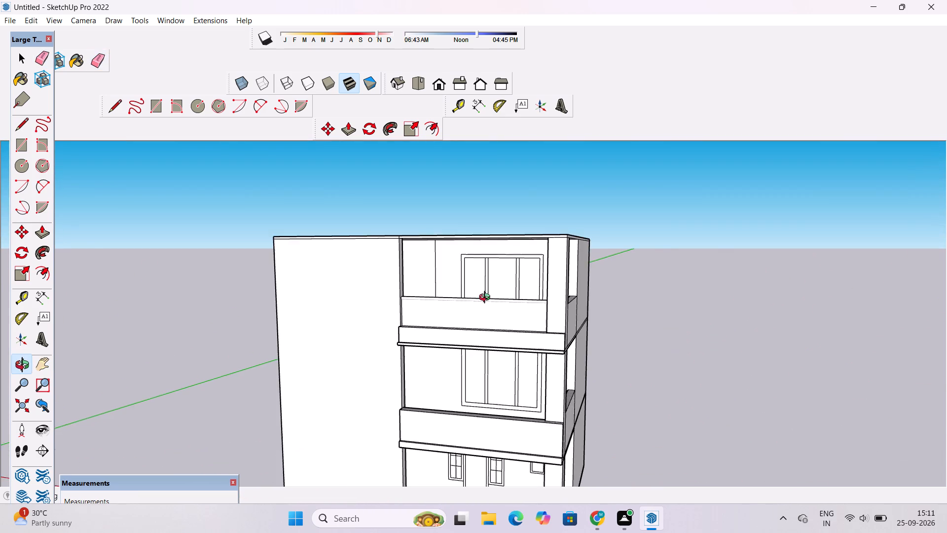
left_click_drag(543, 323, 292, 322)
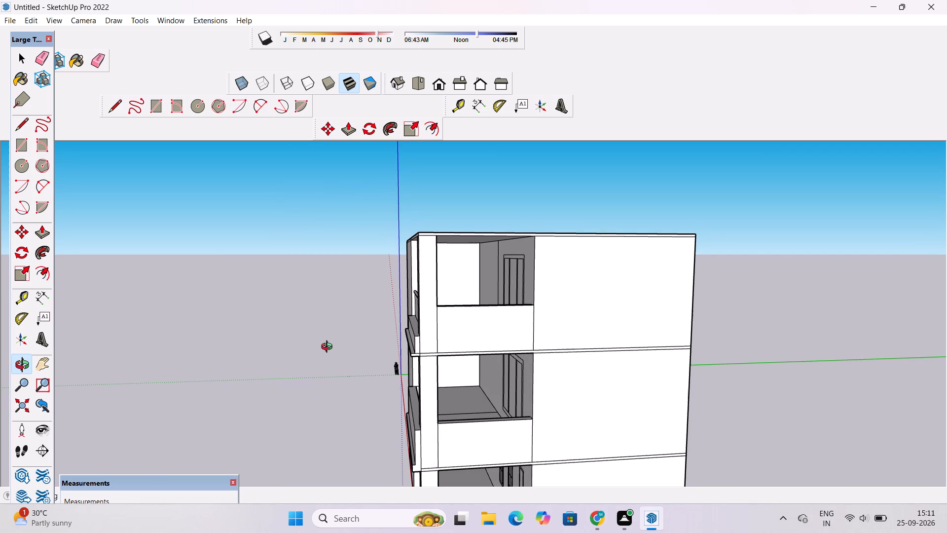
scroll(337, 349, "down", 3)
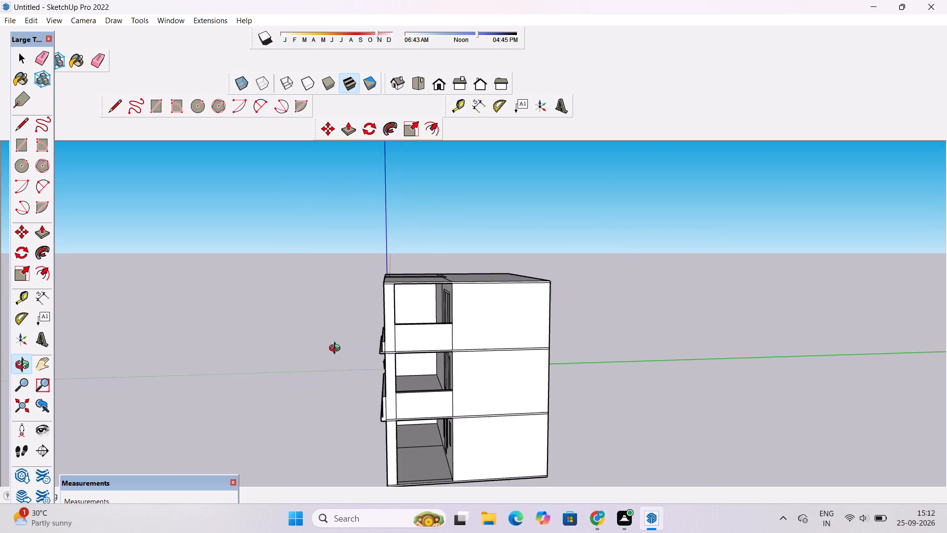
left_click_drag(337, 349, 556, 372)
left_click_drag(486, 407, 506, 387, "shift")
left_click_drag(470, 396, 518, 395)
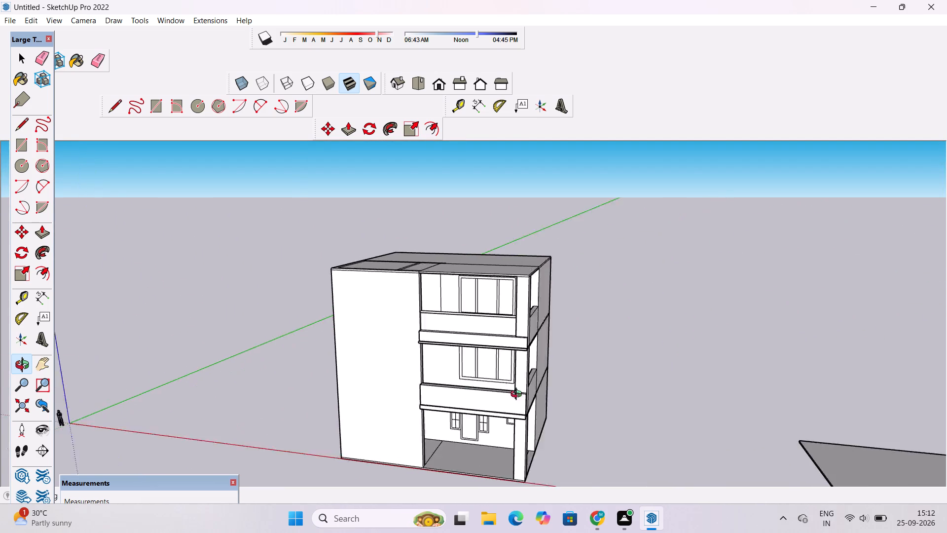
left_click_drag(518, 395, 561, 383)
left_click(562, 382)
Examine the front balconies and parapets up close, and the whole front with its blank wall from several heights.
scroll(473, 360, "up", 4)
left_click_drag(439, 356, 632, 392)
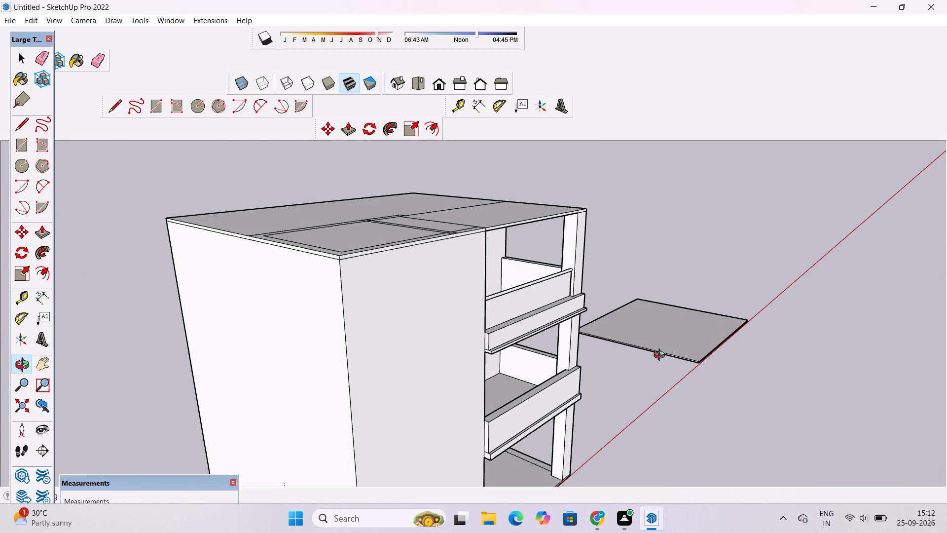
scroll(580, 316, "up", 4)
left_click_drag(579, 314, 559, 363, "shift")
left_click_drag(559, 363, 501, 368)
left_click_drag(499, 369, 491, 369)
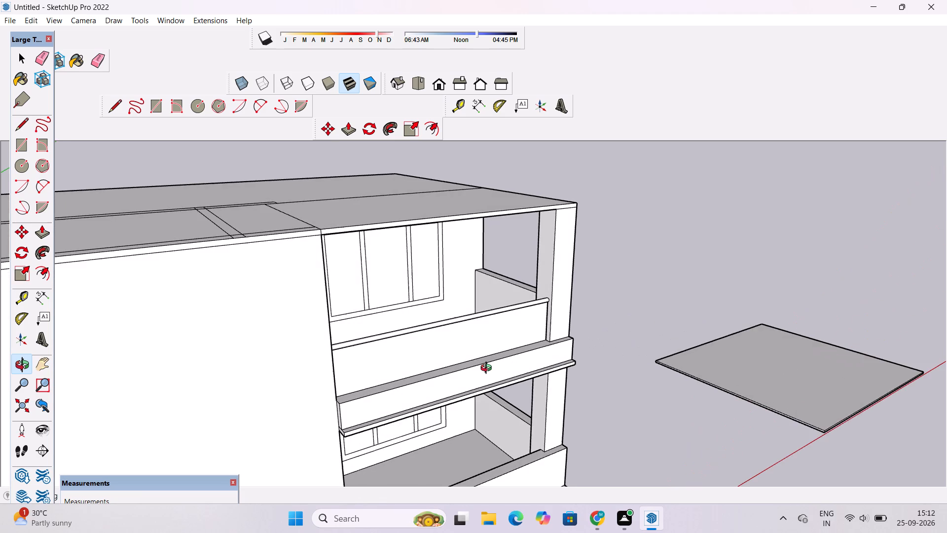
left_click_drag(484, 369, 447, 372)
left_click_drag(446, 372, 477, 370, "shift")
left_click_drag(498, 365, 463, 364)
left_click_drag(459, 377, 458, 359, "shift")
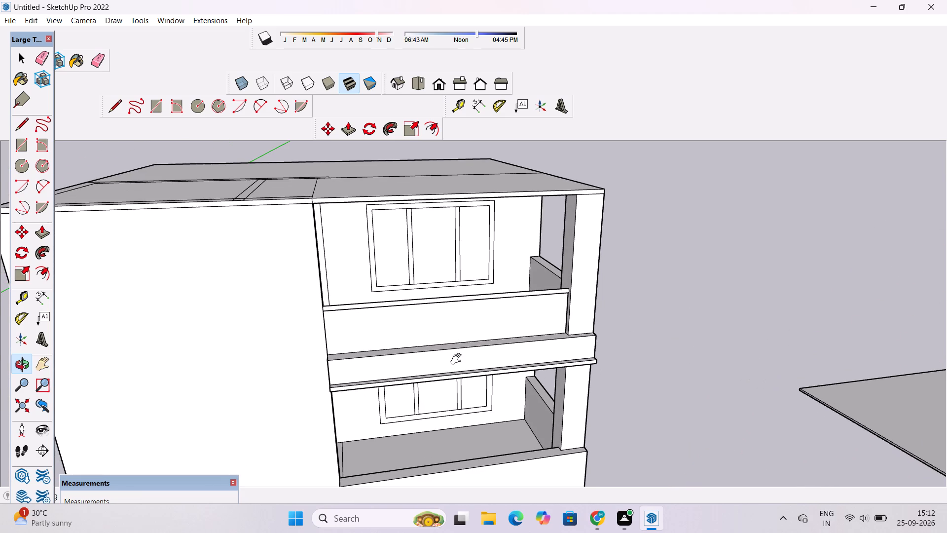
scroll(458, 358, "down", 5, "shift")
left_click_drag(476, 392, 452, 347)
left_click_drag(451, 430, 465, 471)
left_click_drag(470, 459, 467, 429, "shift")
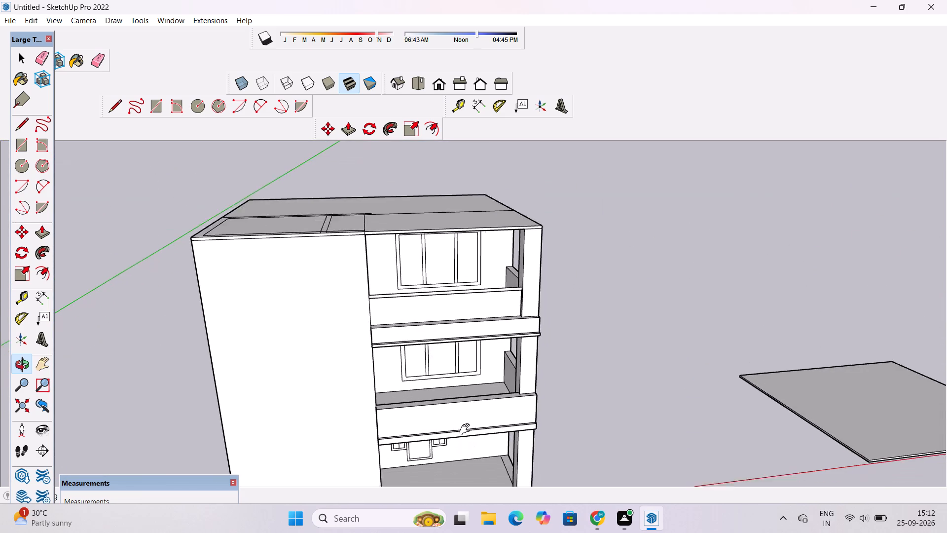
left_click_drag(467, 429, 463, 408, "shift")
scroll(459, 400, "up", 3)
scroll(447, 377, "down", 12)
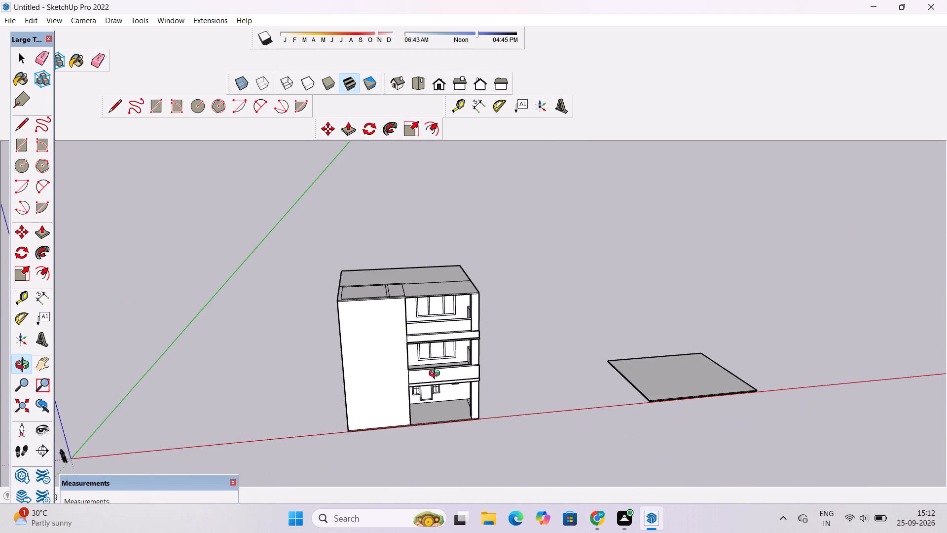
left_click_drag(443, 388, 423, 428)
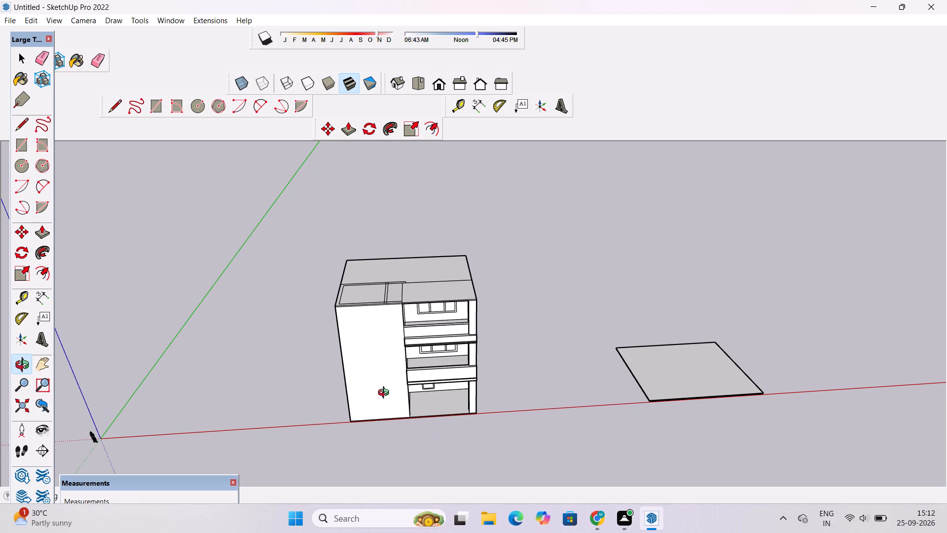
left_click_drag(386, 394, 460, 387, "shift")
scroll(470, 396, "up", 7)
left_click_drag(476, 404, 475, 394)
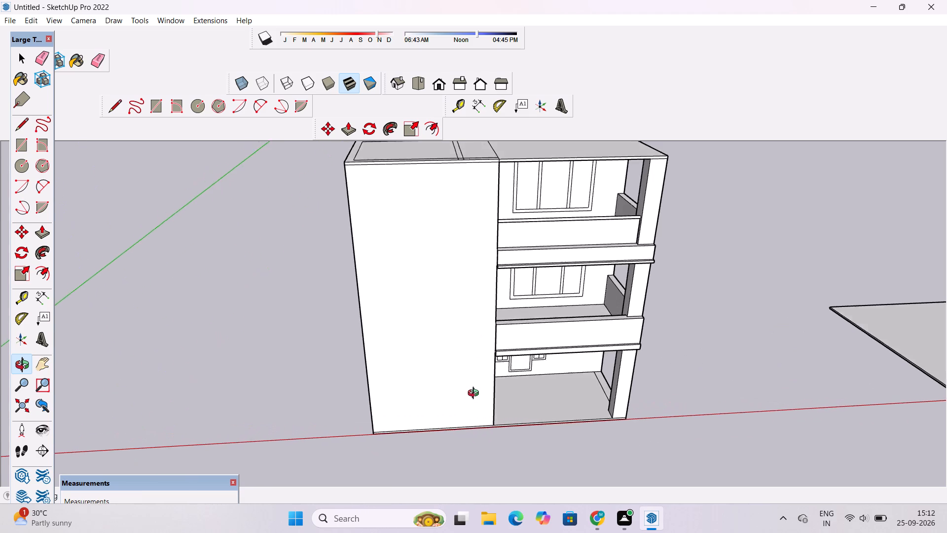
left_click_drag(475, 394, 475, 385)
left_click_drag(474, 385, 512, 392, "shift")
left_click_drag(514, 398, 512, 359)
left_click(512, 358)
left_click_drag(498, 380, 490, 368, "shift")
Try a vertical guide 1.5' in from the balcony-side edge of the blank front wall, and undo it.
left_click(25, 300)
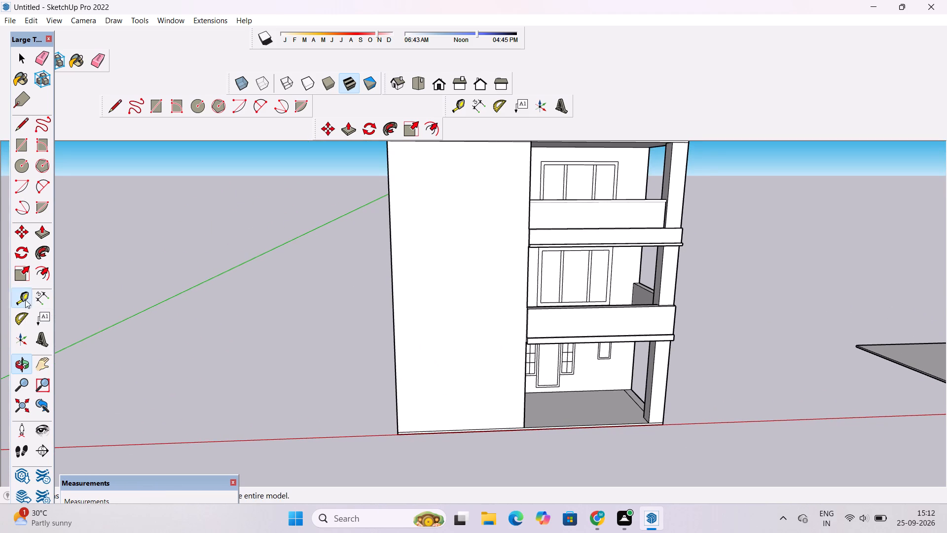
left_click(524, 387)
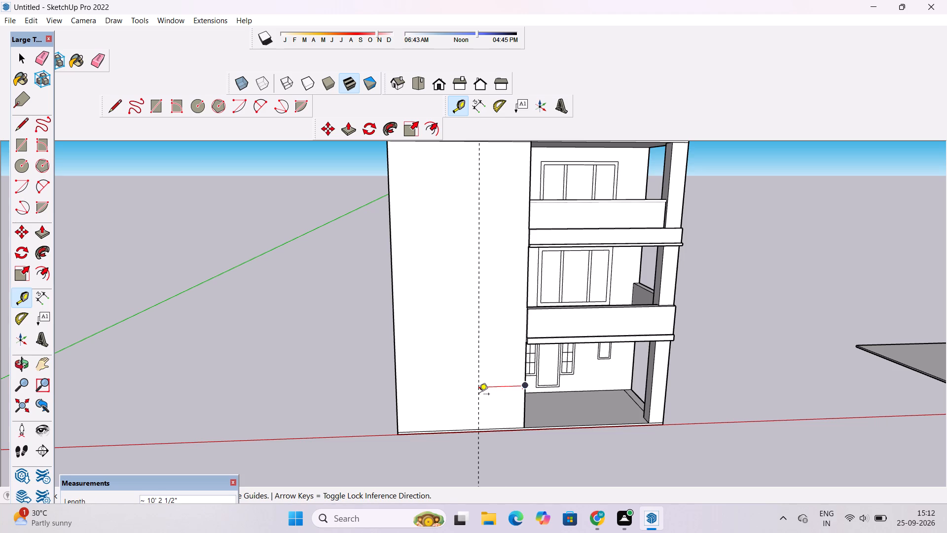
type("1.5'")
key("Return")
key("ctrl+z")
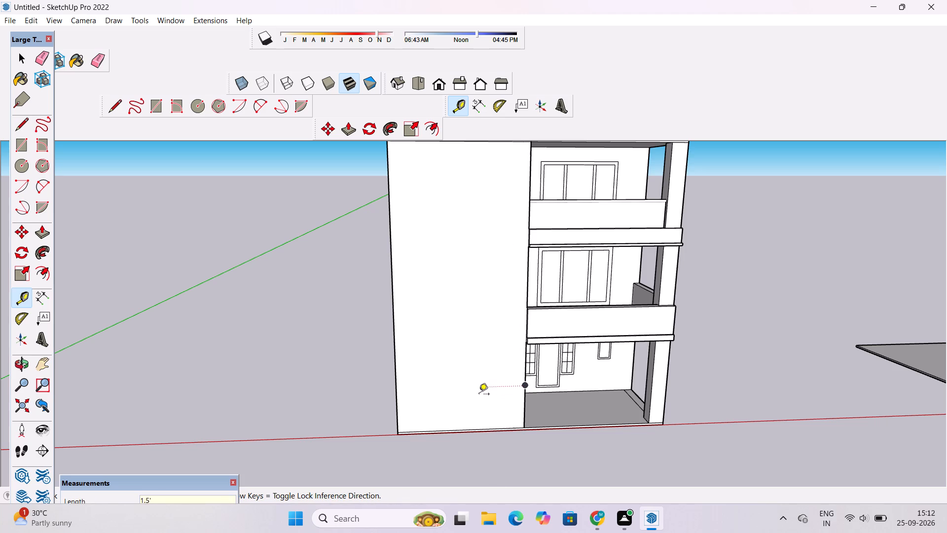
Place a vertical guide on the blank front wall, 5.5' in from its balcony-side edge.
left_click(528, 370)
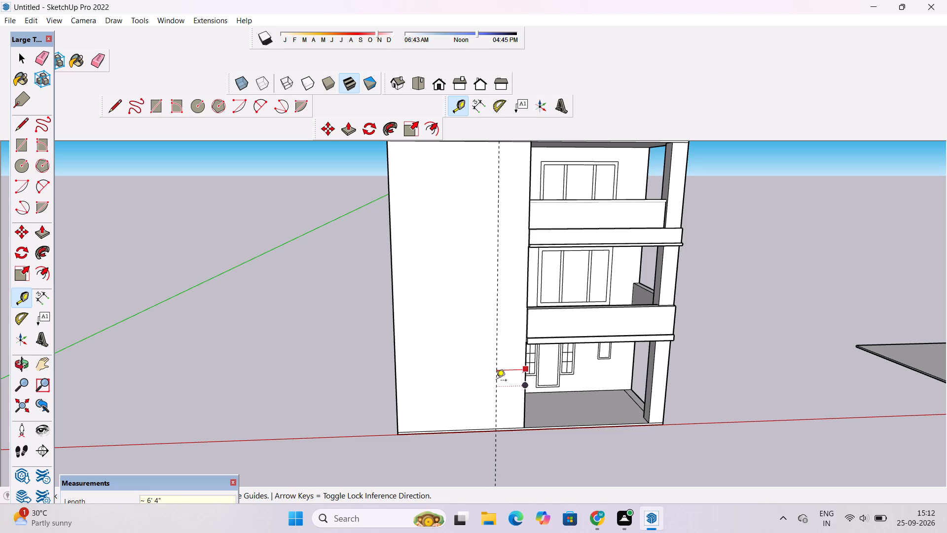
scroll(496, 381, "down", 2)
scroll(497, 380, "up", 1)
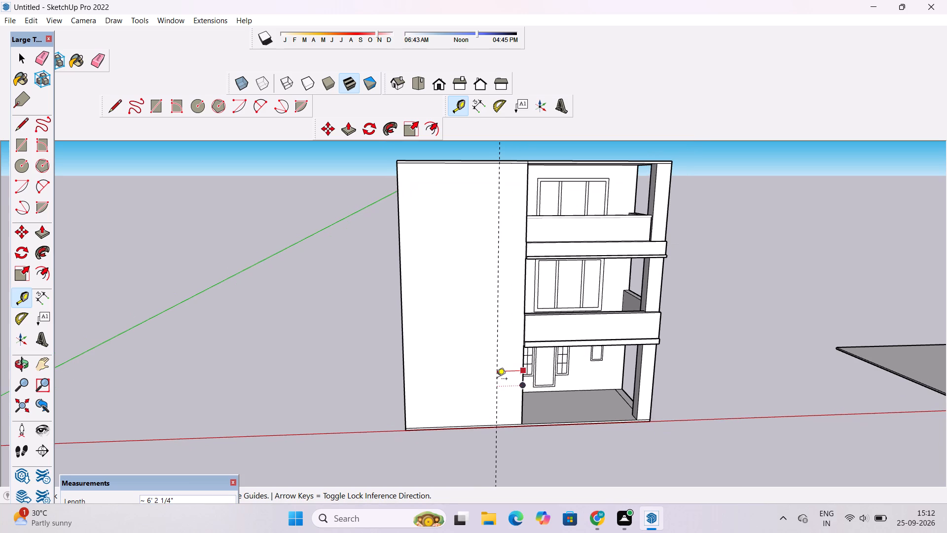
scroll(503, 377, "up", 1)
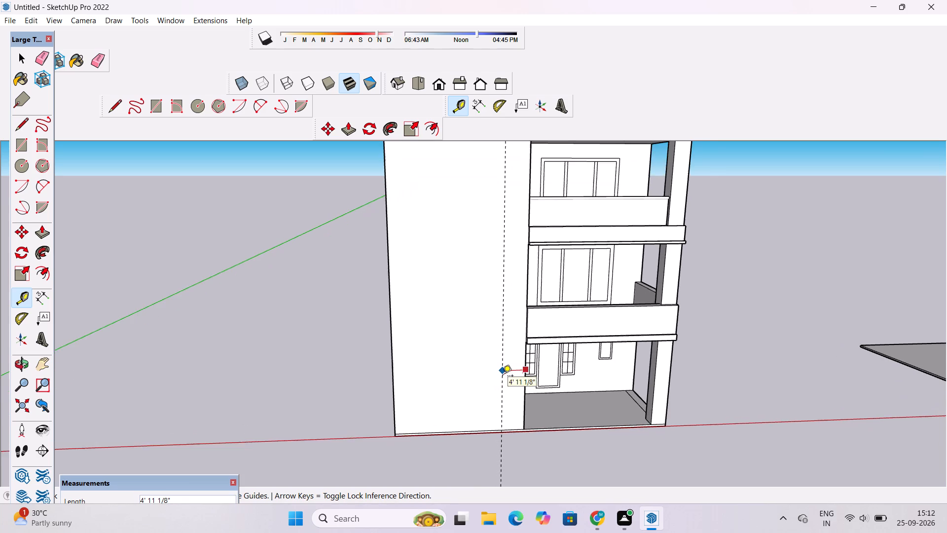
scroll(503, 377, "up", 1)
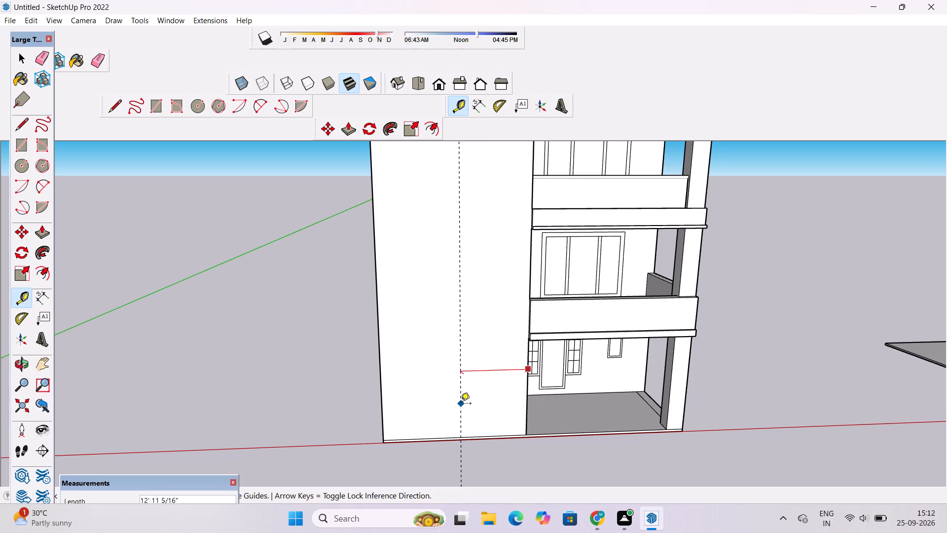
scroll(461, 404, "down", 2)
scroll(461, 404, "up", 1)
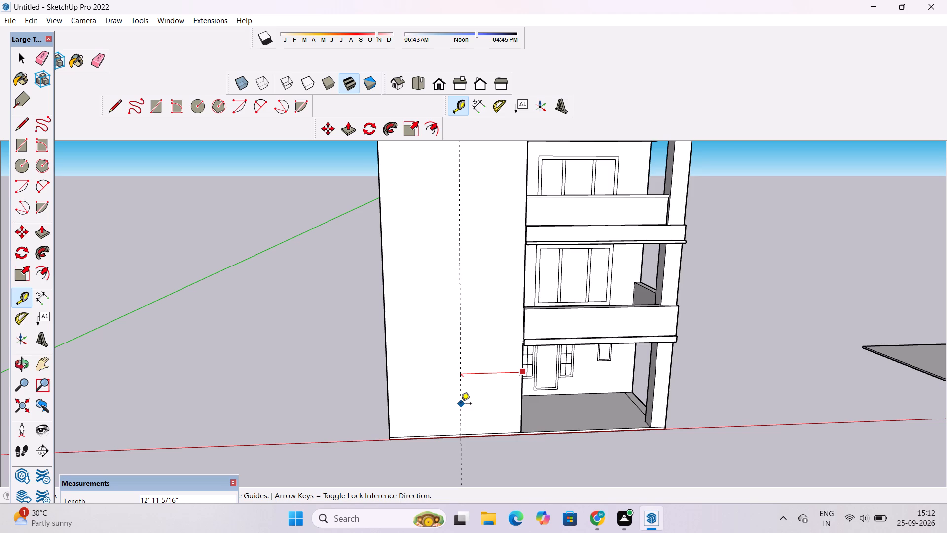
scroll(461, 404, "down", 1)
scroll(461, 404, "up", 1)
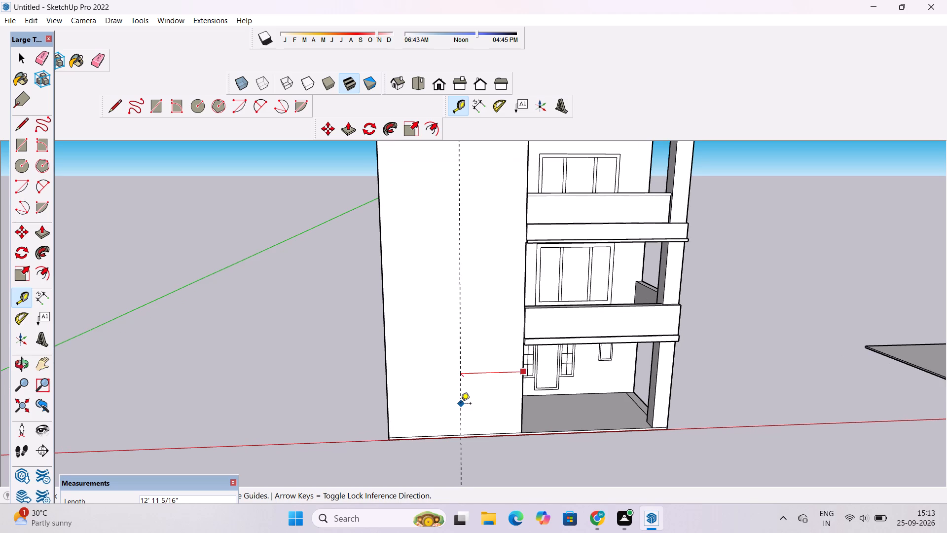
scroll(461, 404, "down", 1)
scroll(461, 404, "up", 1)
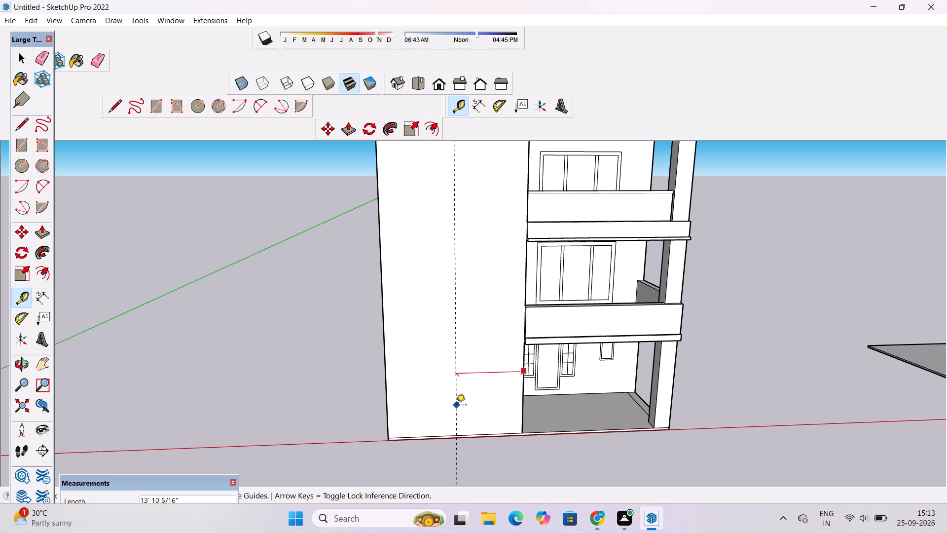
scroll(454, 400, "down", 3)
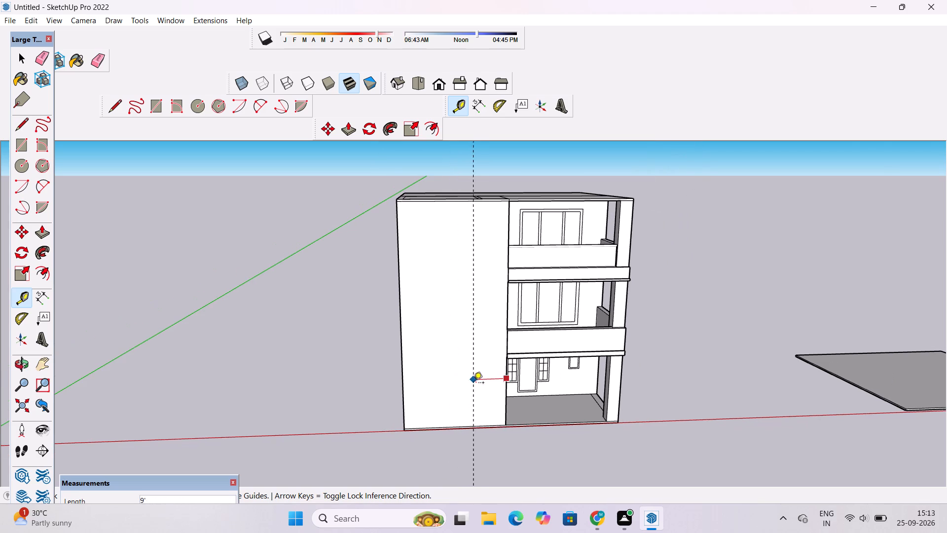
scroll(483, 380, "up", 3)
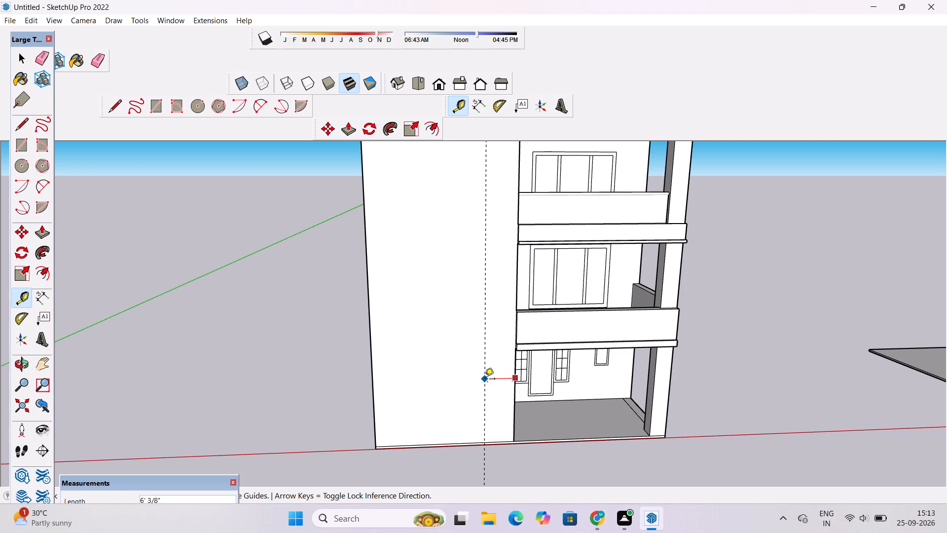
scroll(485, 380, "up", 1)
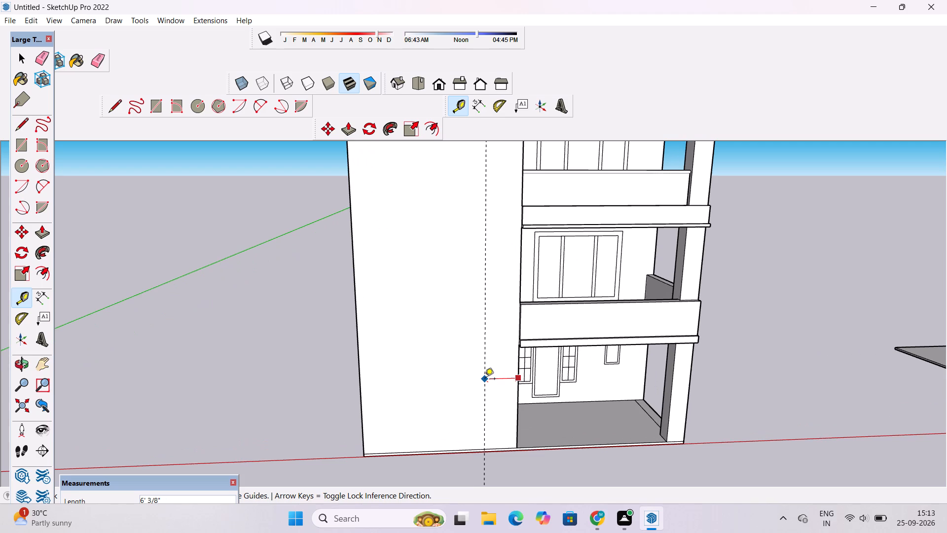
scroll(485, 380, "up", 1)
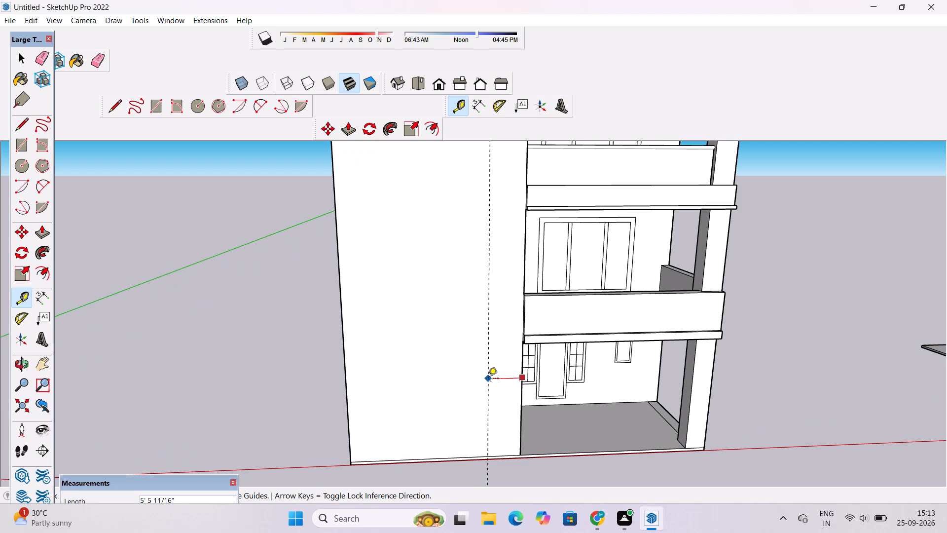
type("5.5'")
key("Return")
Place a horizontal guide 20' above the blank front wall's base edge, level with the underside of the lowest balcony slab.
scroll(483, 378, "down", 2)
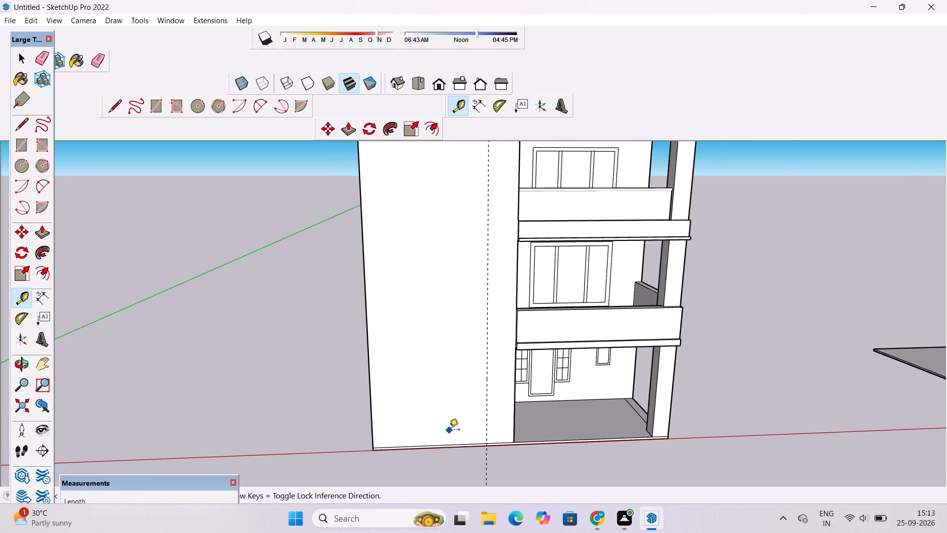
scroll(449, 430, "up", 5)
left_click(439, 455)
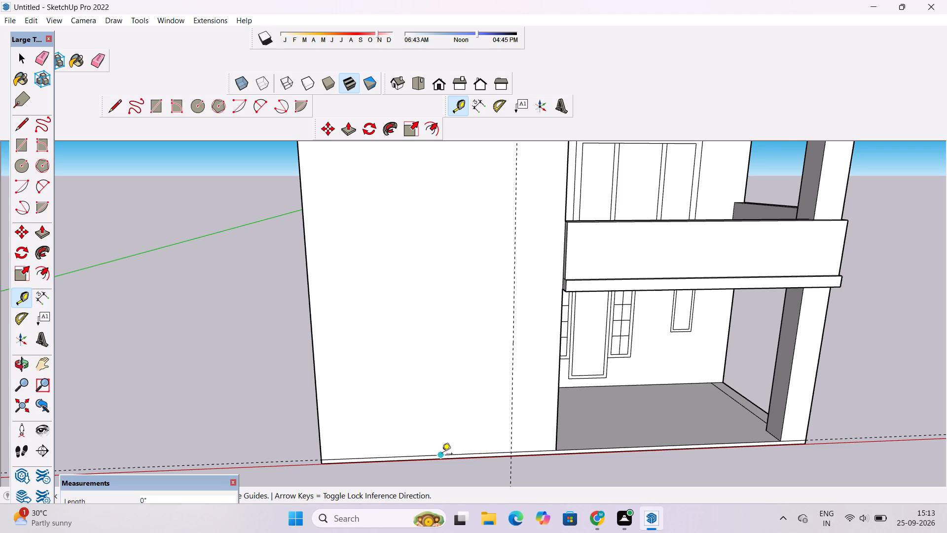
scroll(441, 454, "down", 3)
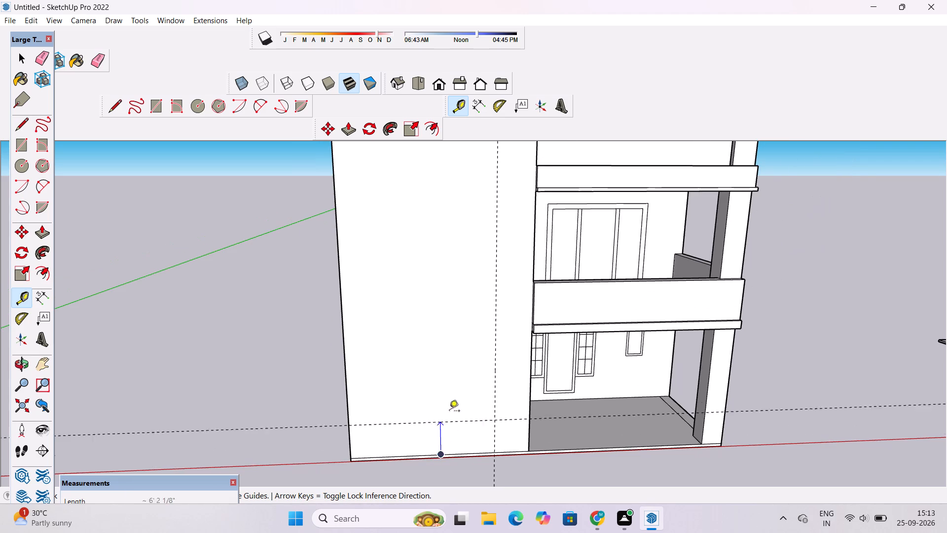
scroll(459, 374, "up", 4)
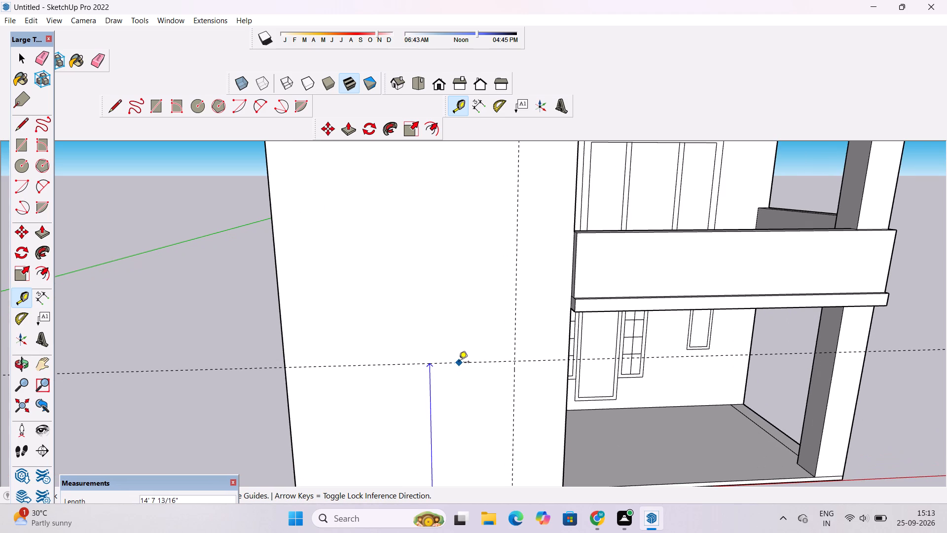
scroll(459, 363, "up", 3)
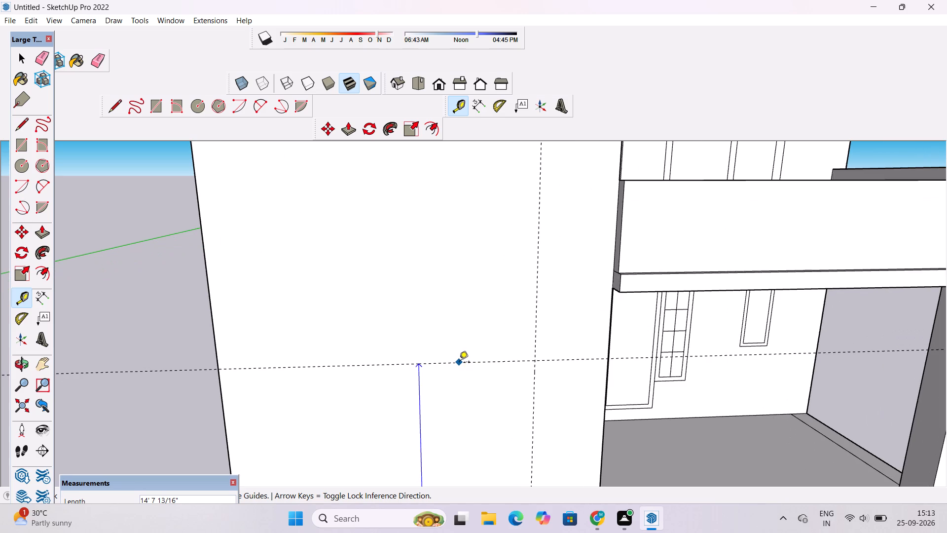
left_click(612, 290)
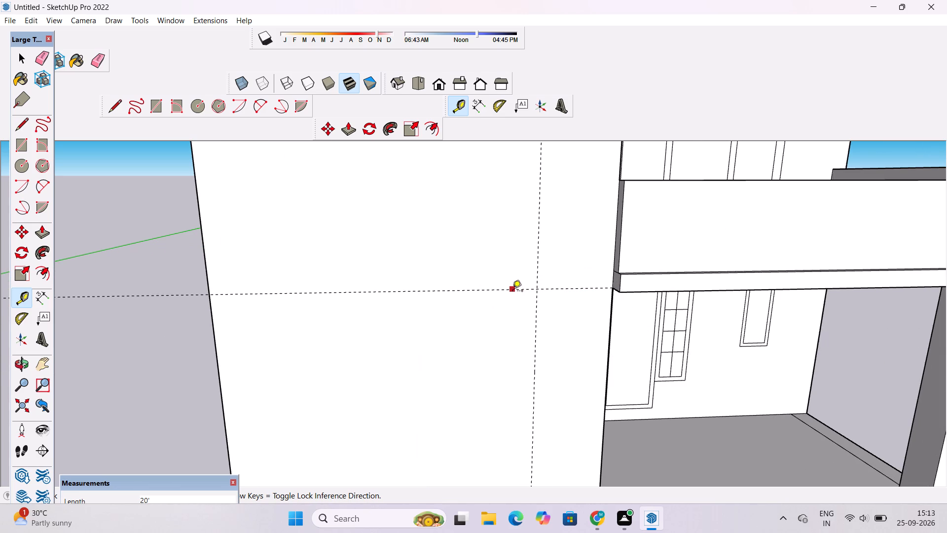
Place a second horizontal guide 5.5' below the guide at the balcony slab's underside.
left_click(512, 291)
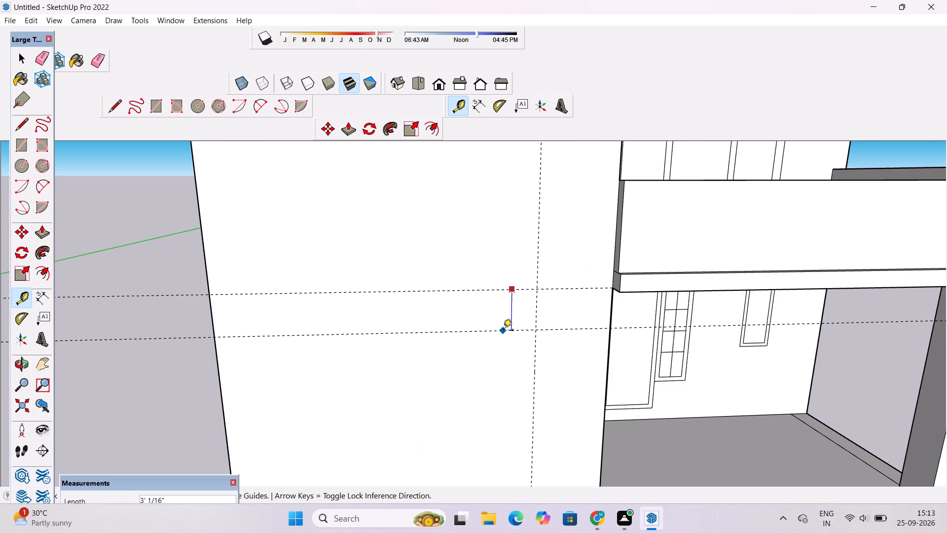
scroll(508, 351, "down", 1)
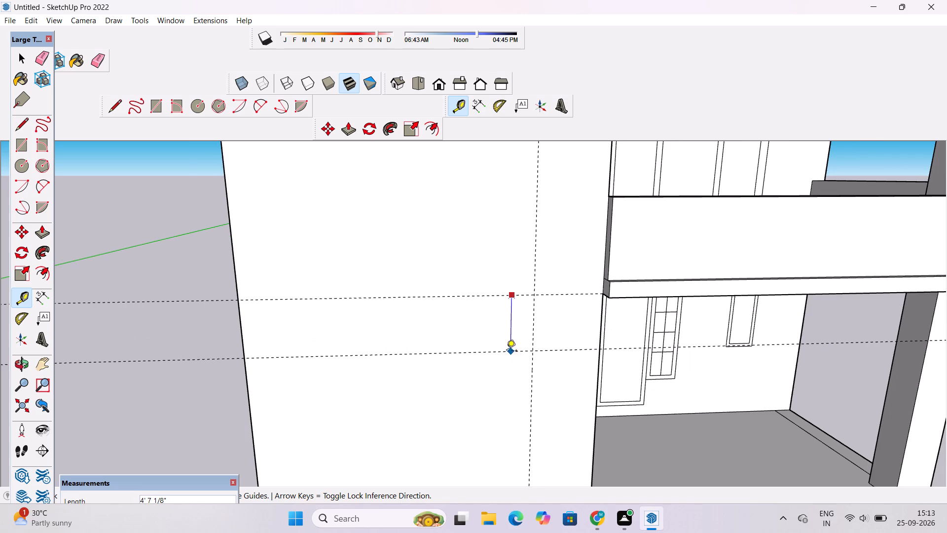
scroll(503, 347, "down", 3)
scroll(503, 346, "up", 2)
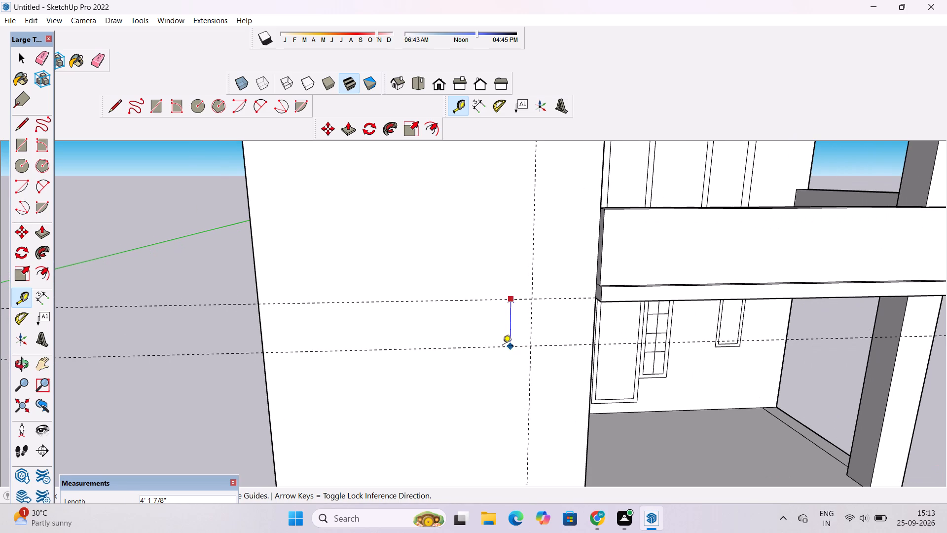
scroll(501, 354, "up", 1)
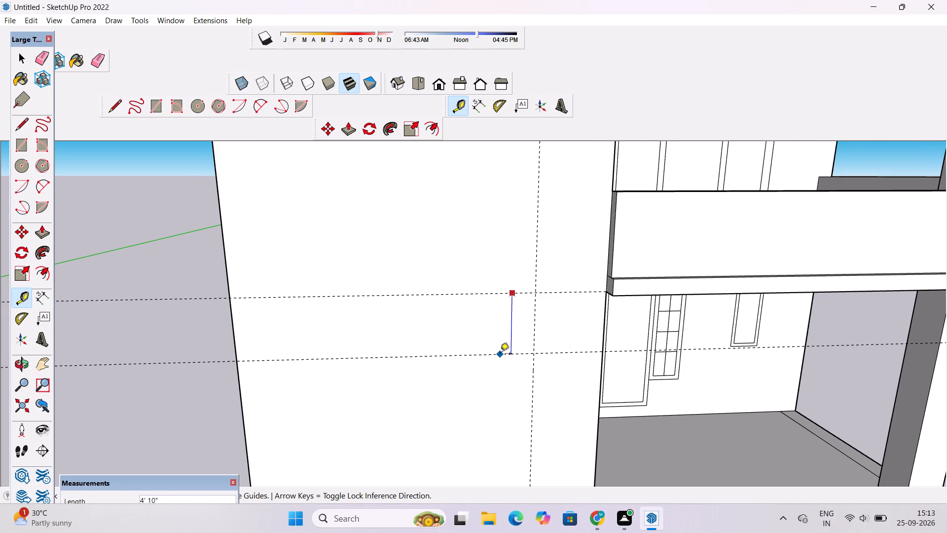
type("5.5'")
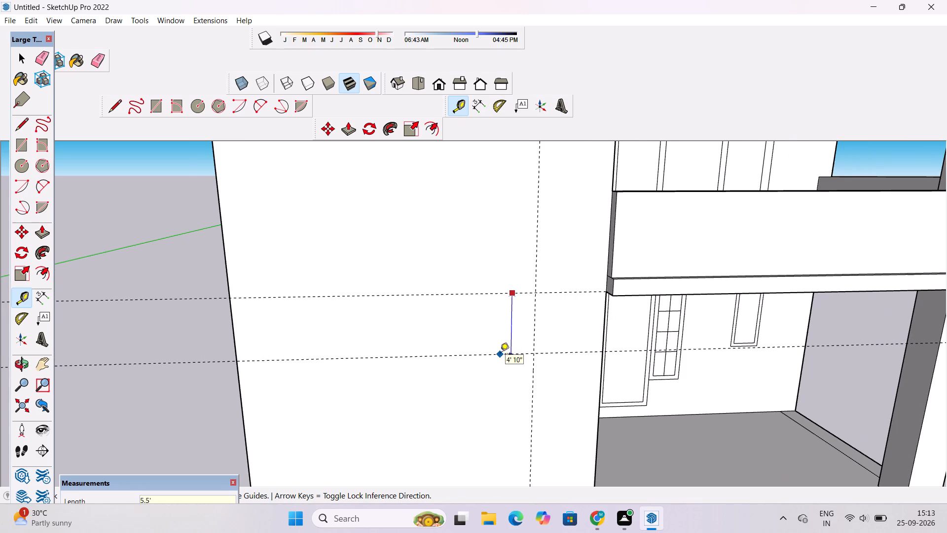
key("Return")
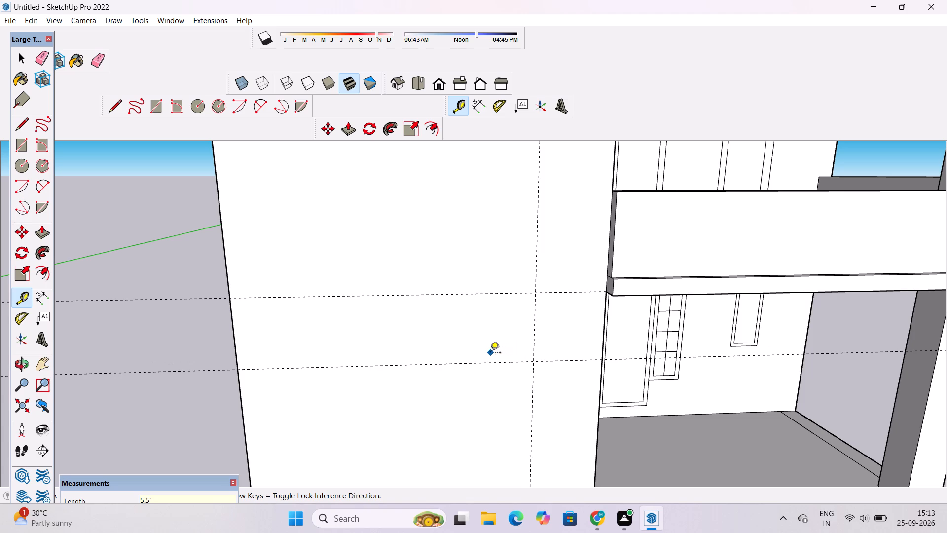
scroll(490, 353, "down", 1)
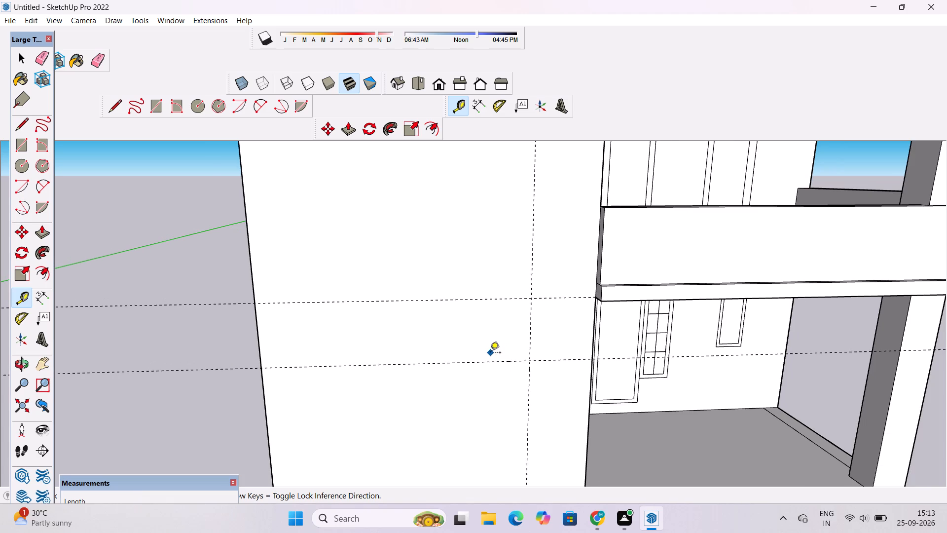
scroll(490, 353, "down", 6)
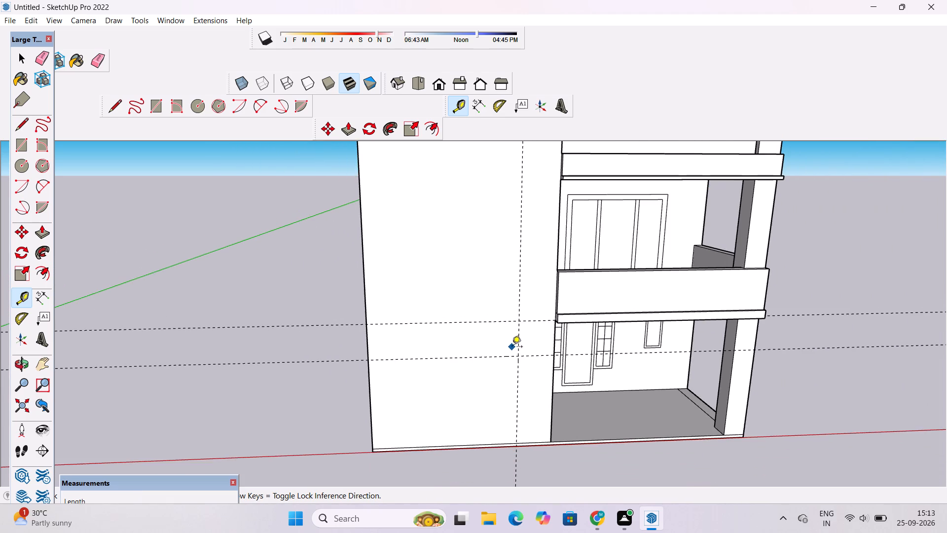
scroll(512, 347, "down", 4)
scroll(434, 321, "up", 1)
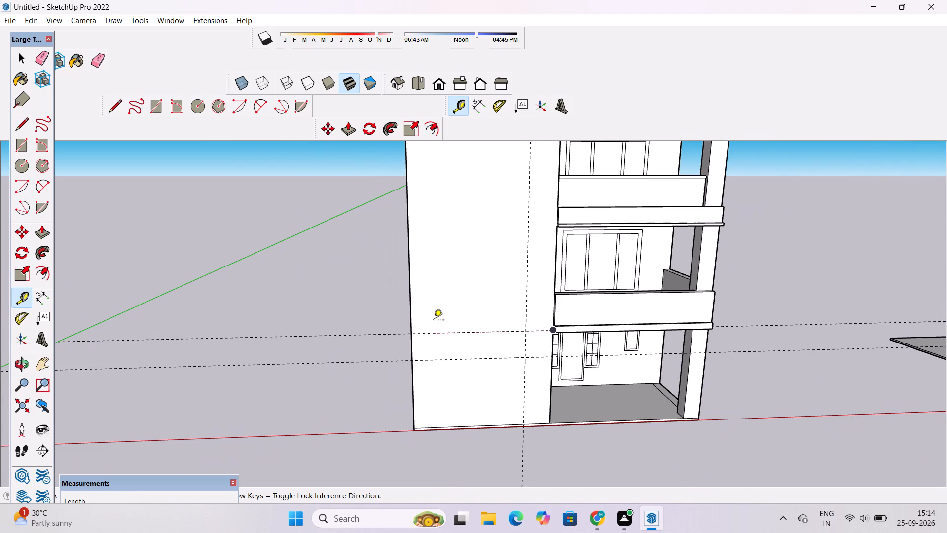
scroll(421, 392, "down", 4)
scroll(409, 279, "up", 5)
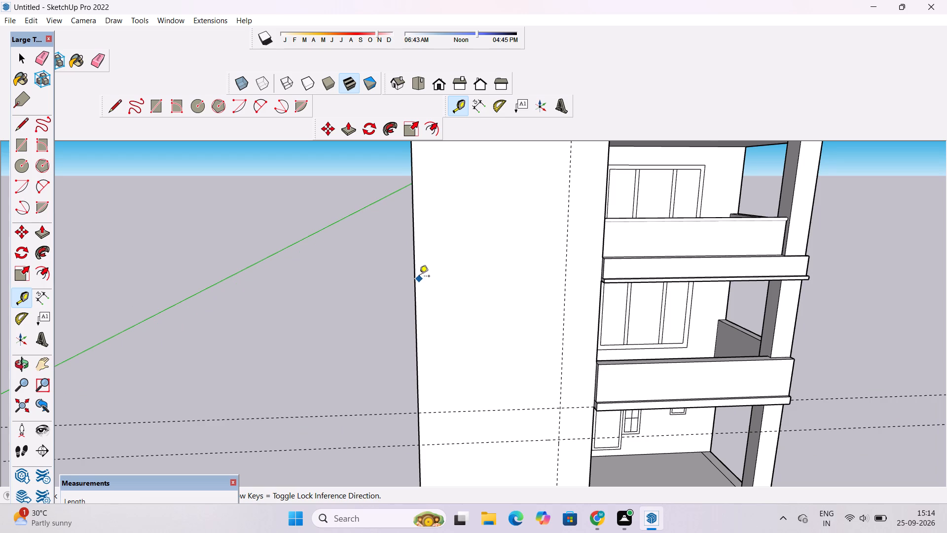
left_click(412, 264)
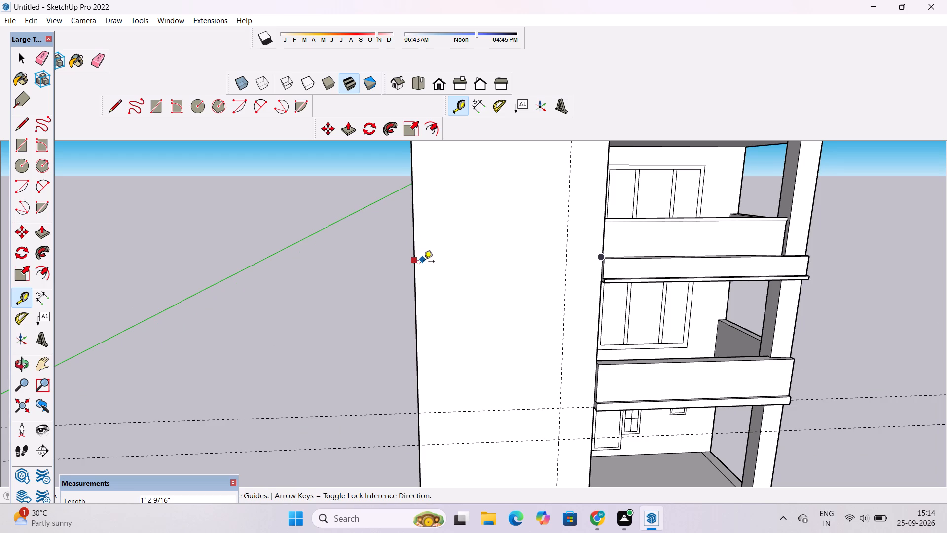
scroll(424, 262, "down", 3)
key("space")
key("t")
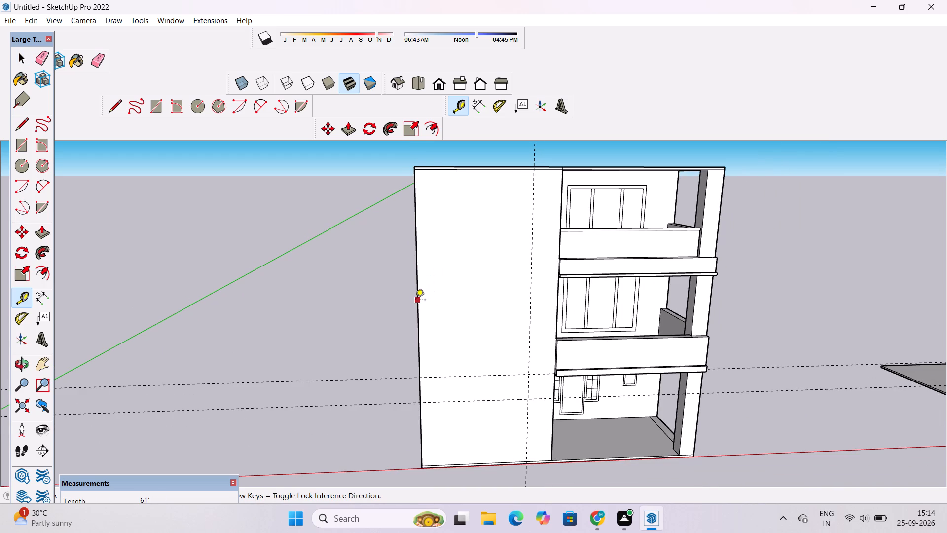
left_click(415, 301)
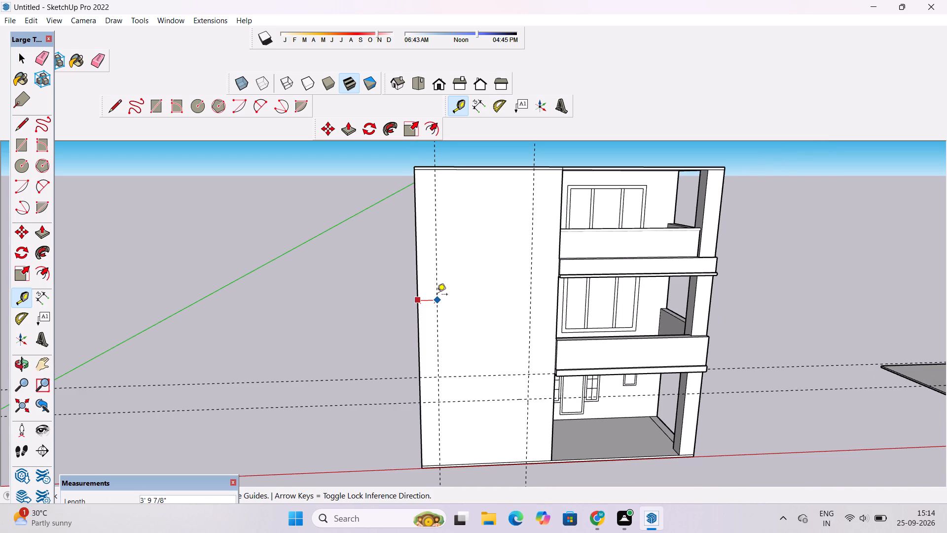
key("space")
Draw a 28' line across the blank front wall along the upper horizontal guide, from the outer edge to the balcony slab corner.
type("l")
scroll(432, 347, "down", 3)
scroll(444, 394, "up", 3)
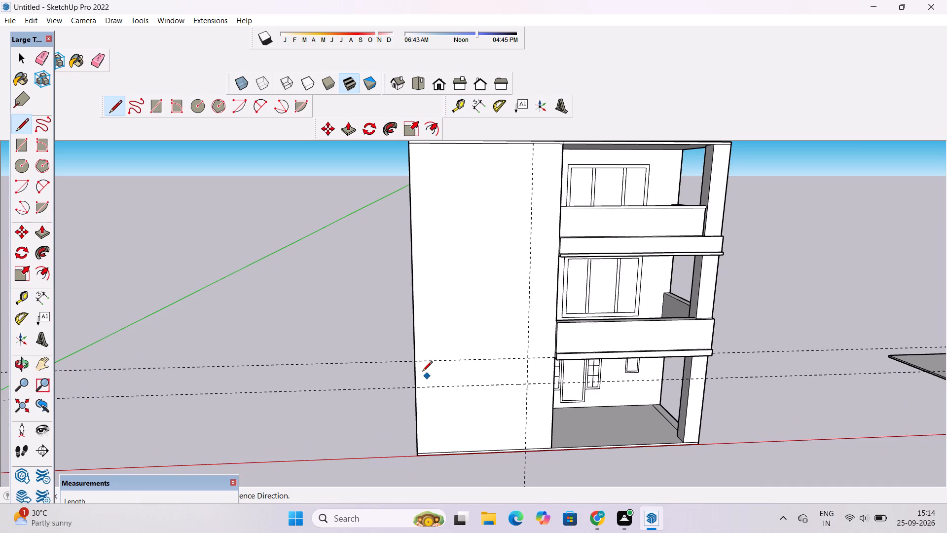
left_click(413, 362)
scroll(572, 359, "up", 4)
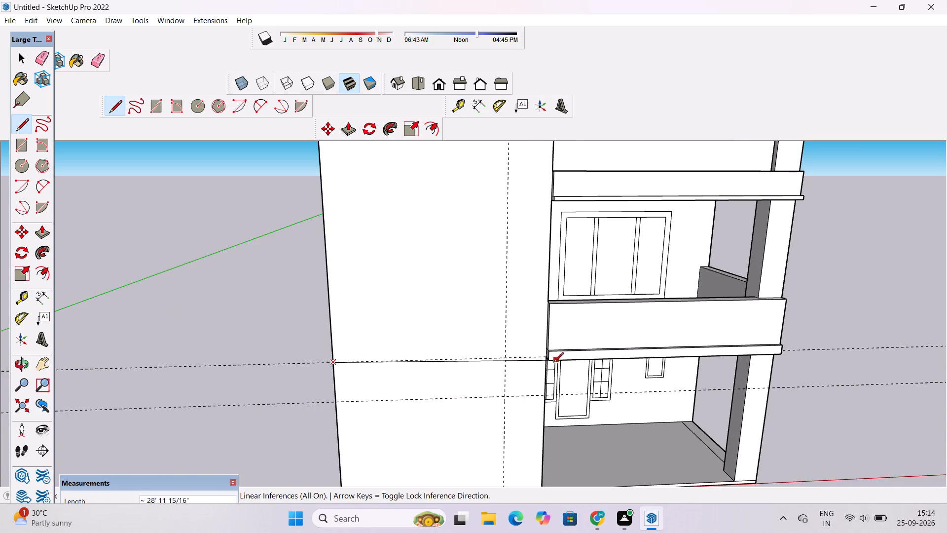
scroll(541, 363, "up", 11)
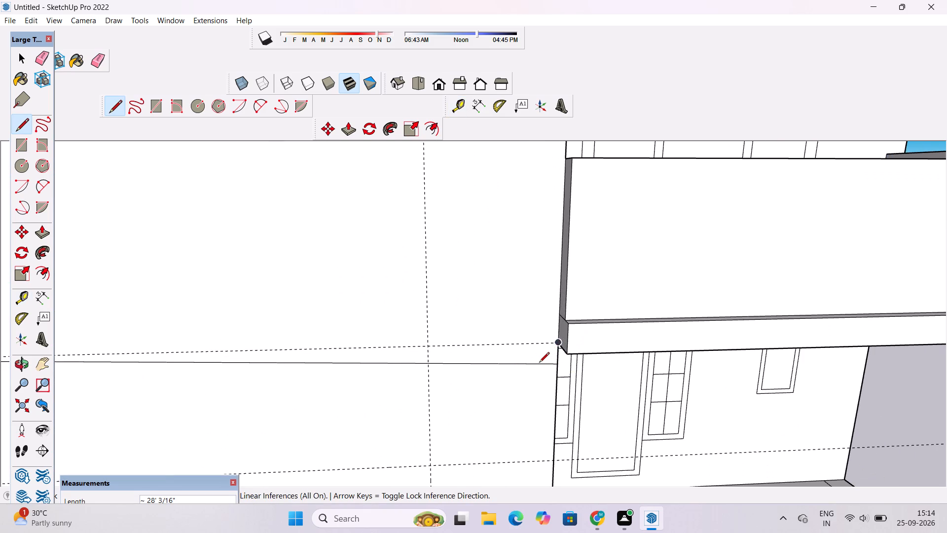
left_click(557, 343)
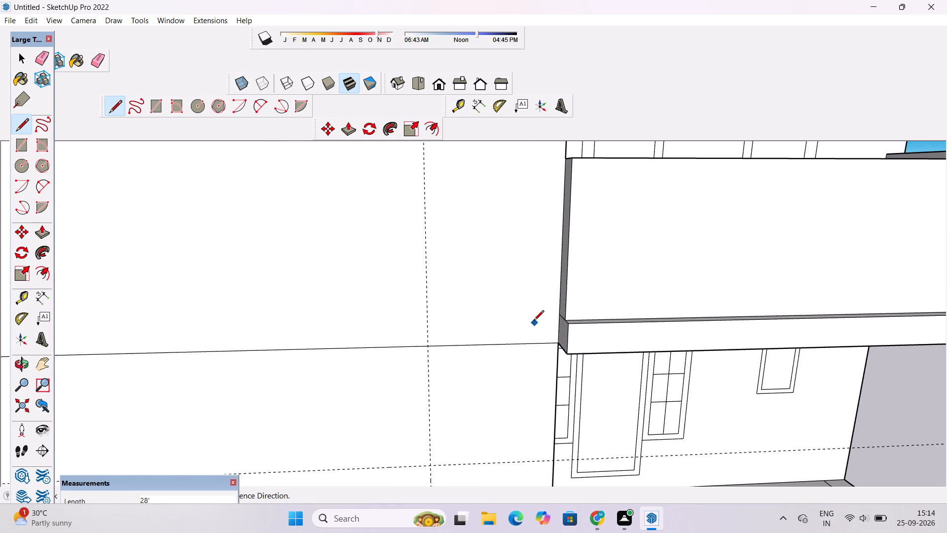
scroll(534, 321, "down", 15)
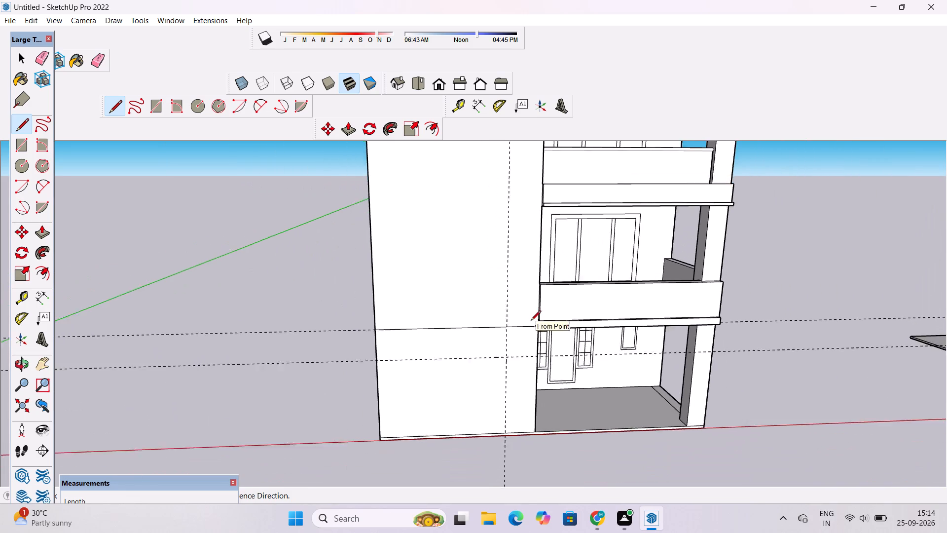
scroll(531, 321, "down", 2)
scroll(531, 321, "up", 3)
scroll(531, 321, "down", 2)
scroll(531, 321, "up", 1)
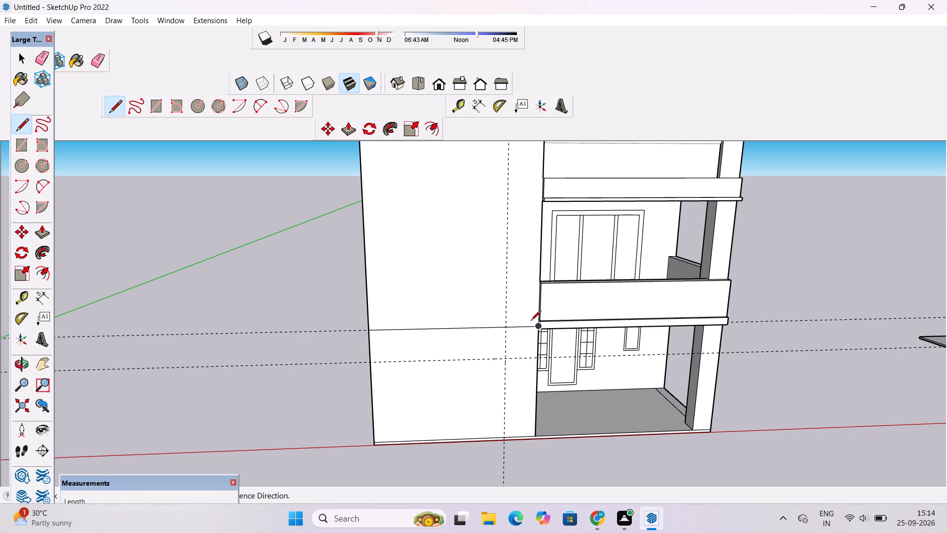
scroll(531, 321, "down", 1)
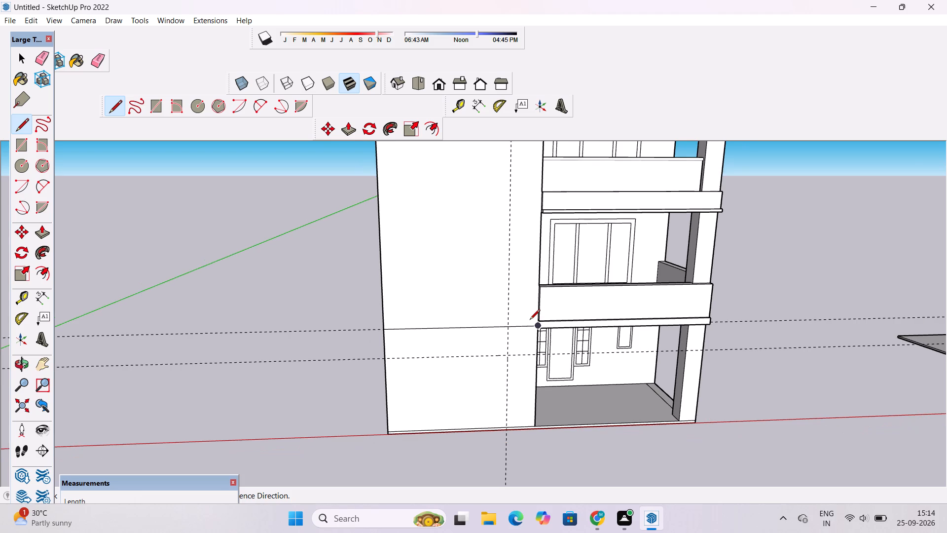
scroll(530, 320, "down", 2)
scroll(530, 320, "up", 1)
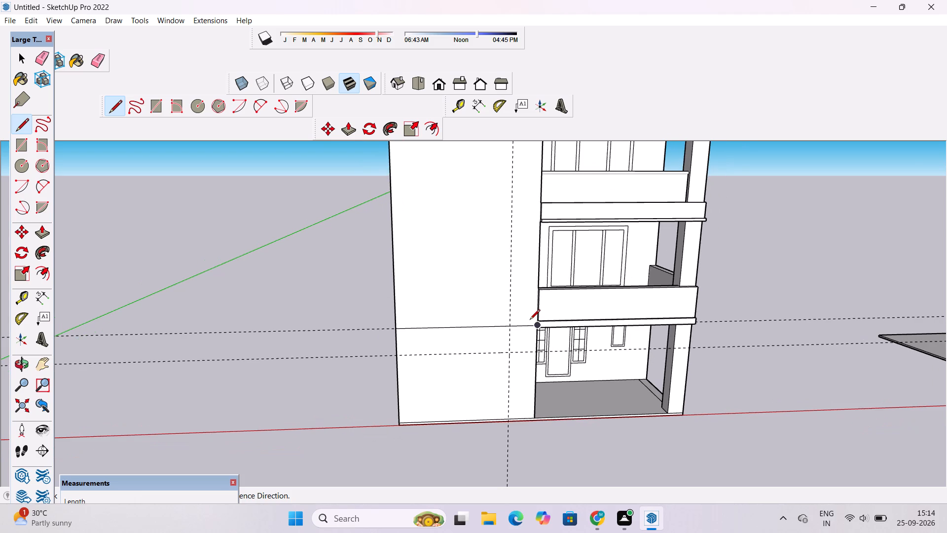